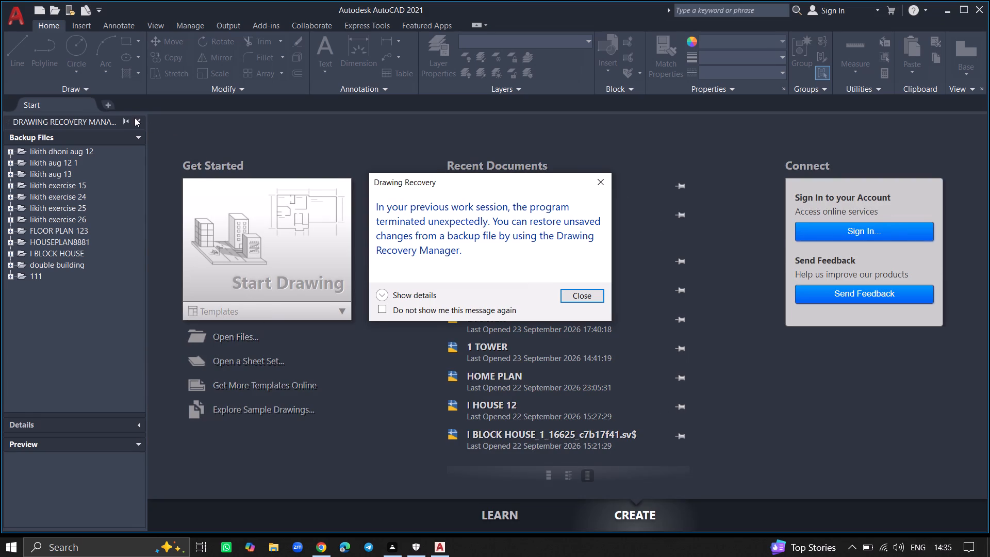
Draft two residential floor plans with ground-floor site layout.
Dismiss the Drawing Recovery message and close the Drawing Recovery Manager palette.
{"action": "left_click", "coordinate": [137, 120]}
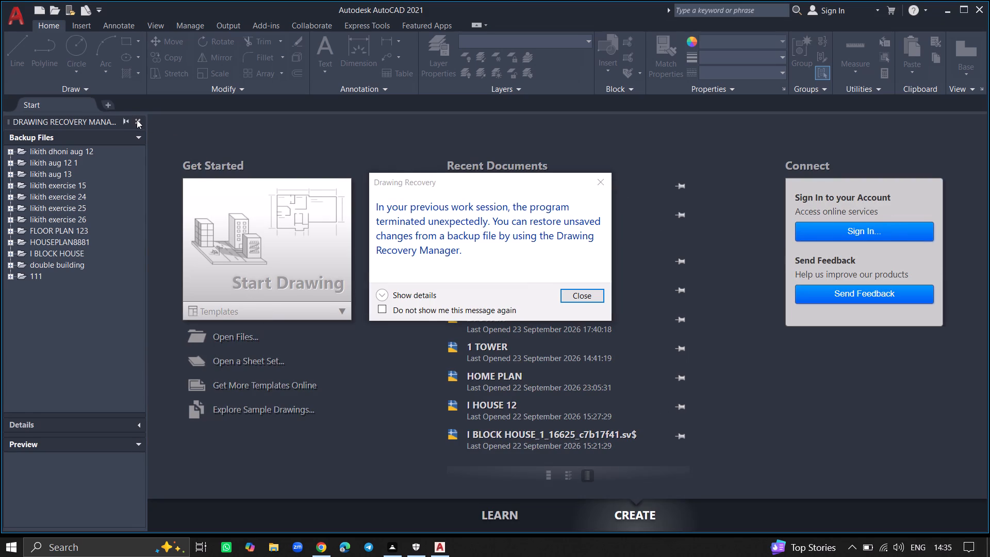
{"action": "left_click", "coordinate": [137, 120]}
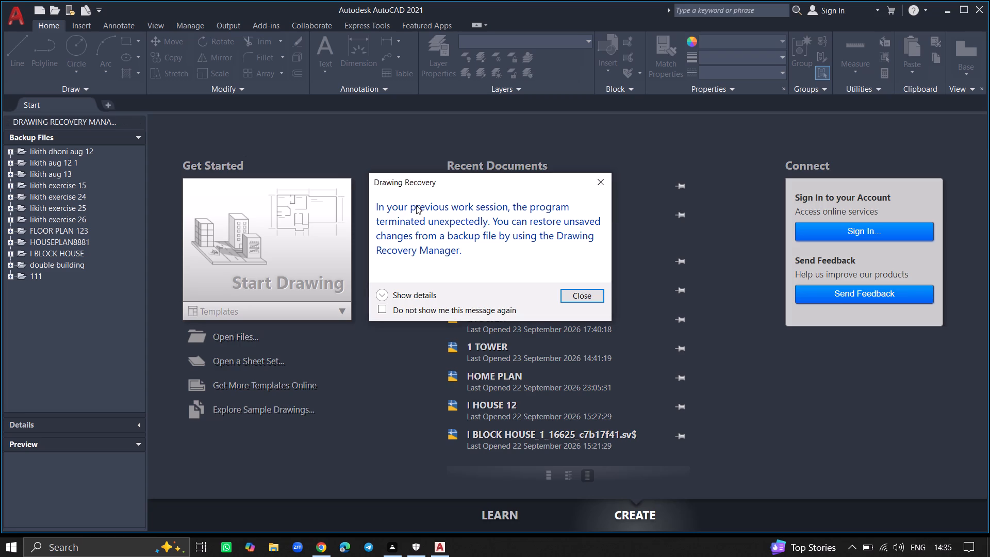
{"action": "left_click", "coordinate": [598, 182]}
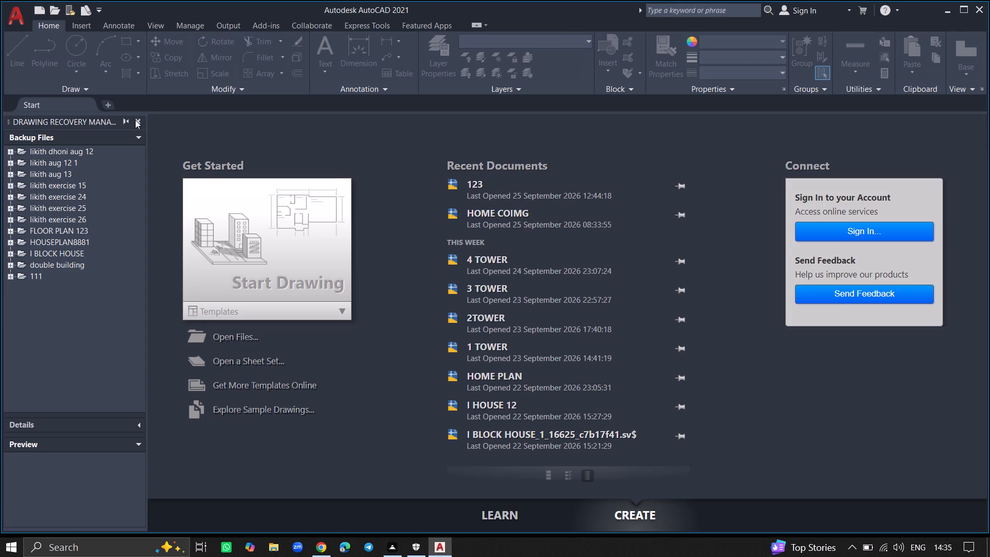
{"action": "left_click", "coordinate": [136, 120]}
Start a new blank drawing from the start page.
{"action": "double_click", "coordinate": [147, 217]}
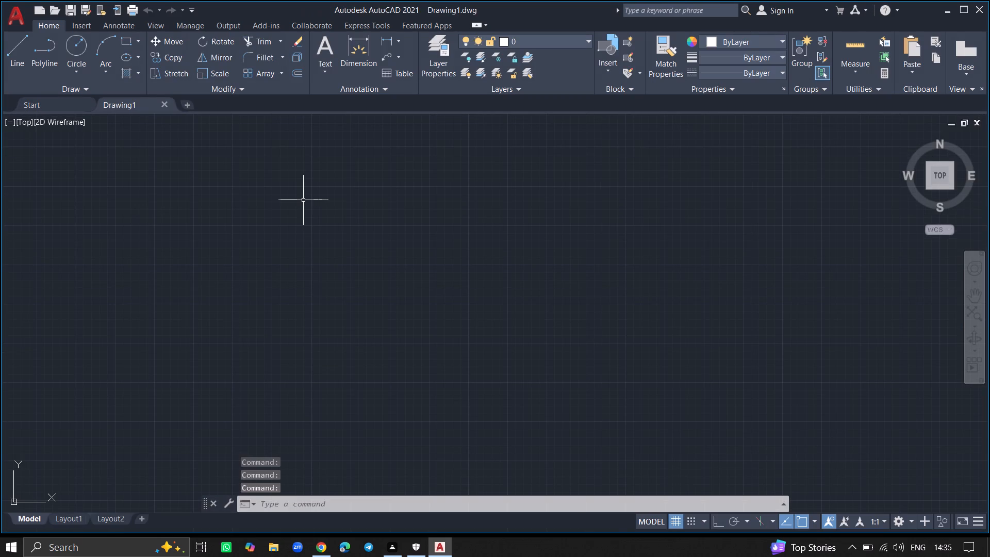
Create a new layer frozen in all viewports in the Layer Properties Manager and name it walls.
{"action": "double_click", "coordinate": [435, 58]}
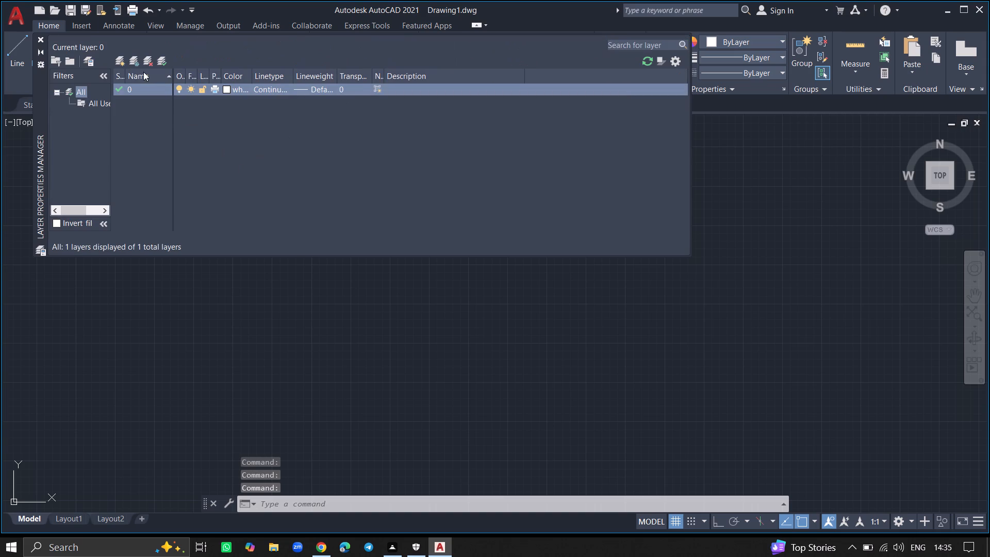
{"action": "left_click", "coordinate": [133, 58]}
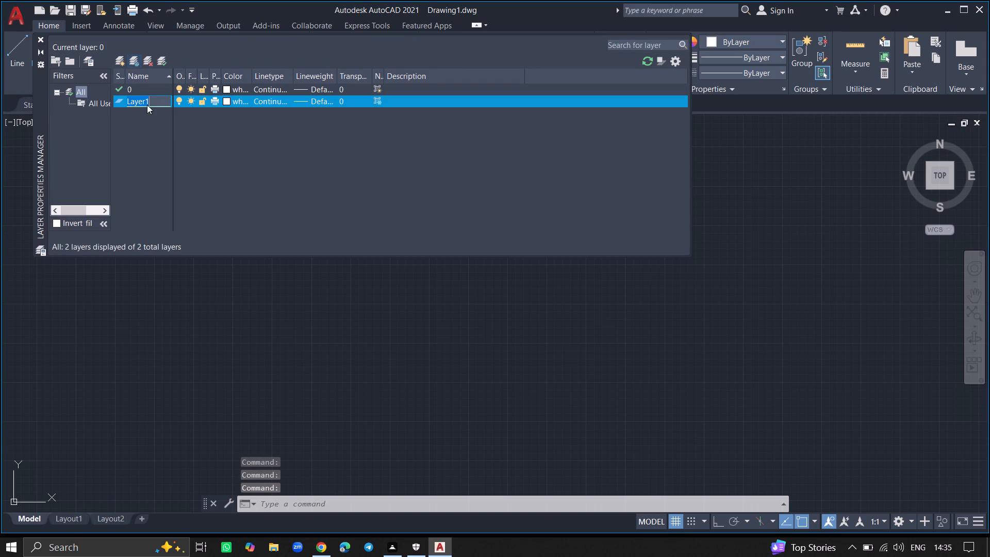
{"action": "left_click", "coordinate": [154, 101]}
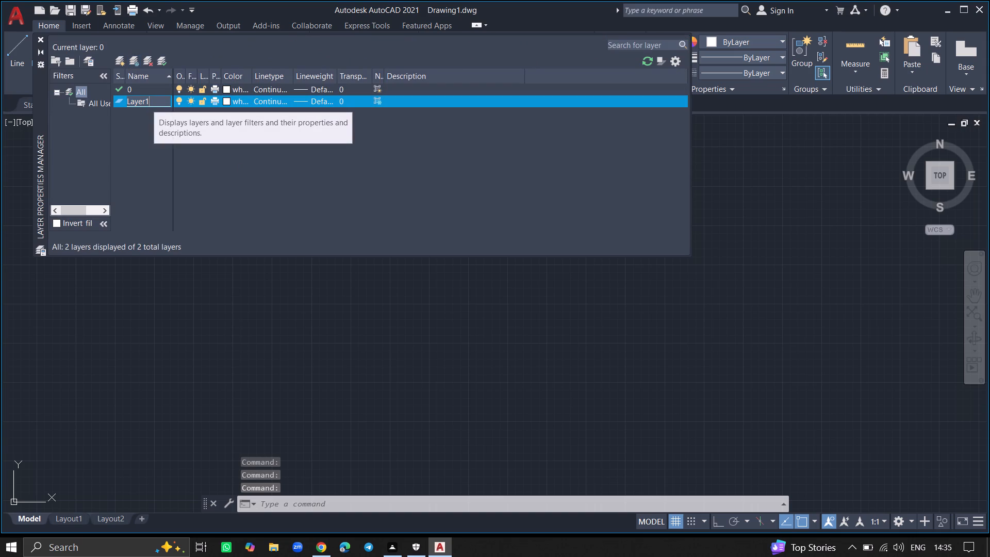
{"action": "key", "text": "BackSpace"}
{"action": "key", "text": "BackSpace"}
{"action": "key", "text": "BackSpace"}
{"action": "key", "text": "BackSpace"}
{"action": "key", "text": "BackSpace"}
{"action": "key", "text": "BackSpace"}
{"action": "key", "text": "BackSpace"}
{"action": "key", "text": "BackSpace"}
{"action": "key", "text": "BackSpace"}
{"action": "key", "text": "BackSpace"}
{"action": "key", "text": "BackSpace"}
{"action": "key", "text": "BackSpace"}
{"action": "key", "text": "BackSpace"}
{"action": "key", "text": "BackSpace"}
{"action": "key", "text": "BackSpace"}
{"action": "key", "text": "BackSpace"}
{"action": "key", "text": "BackSpace"}
{"action": "key", "text": "BackSpace"}
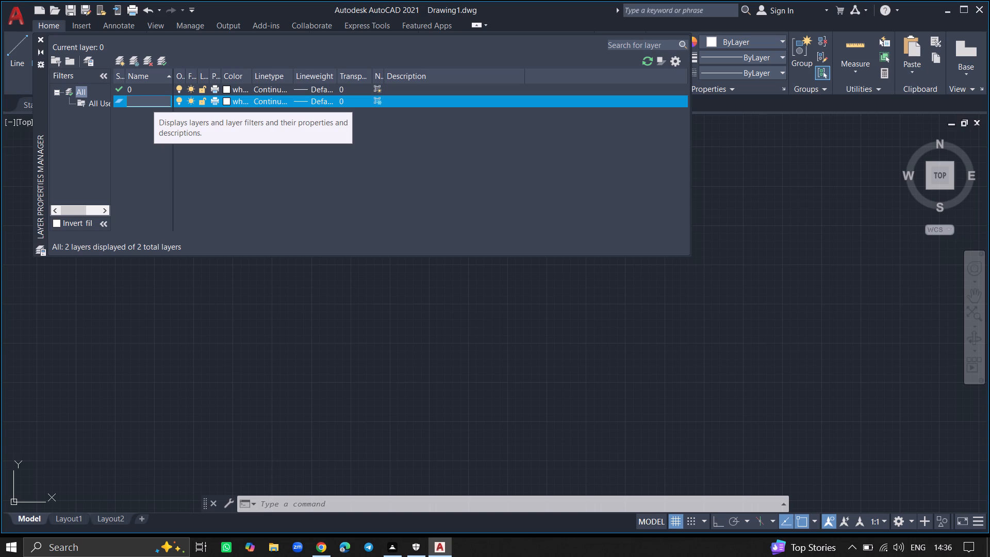
{"action": "type", "text": "wall"}
{"action": "key", "text": "s"}
{"action": "left_click", "coordinate": [201, 163]}
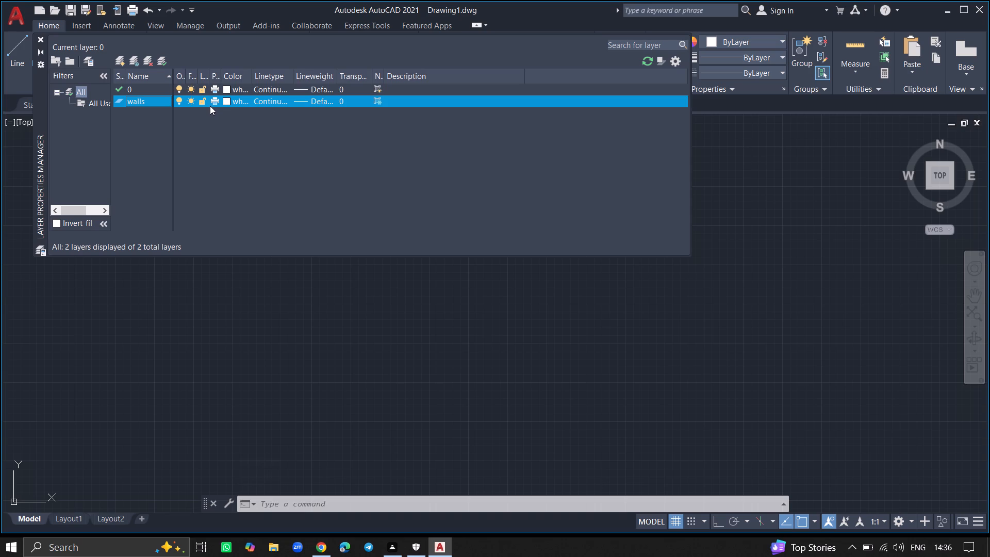
Set the walls layer's colour to index 140 and turn off its freeze in new viewports.
{"action": "left_click", "coordinate": [229, 100]}
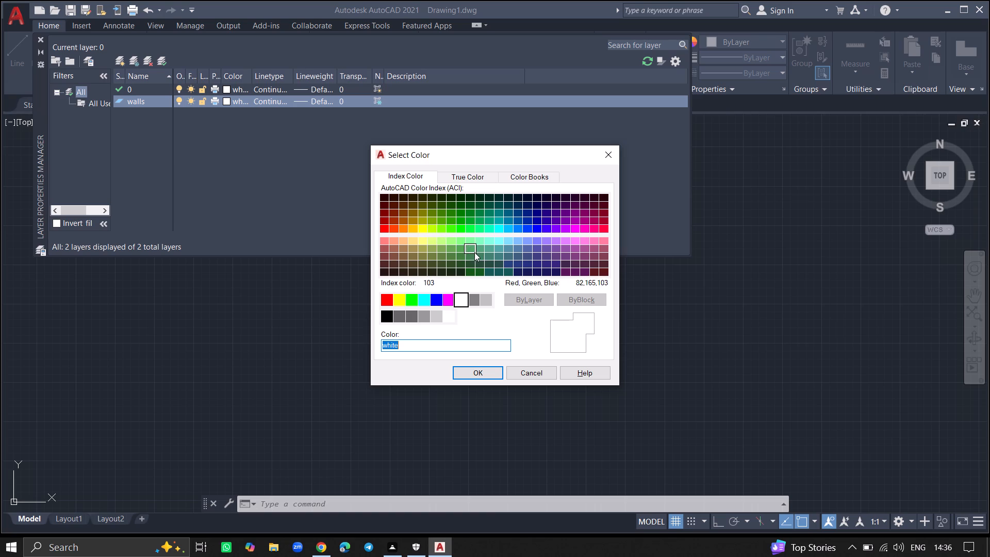
{"action": "left_click", "coordinate": [452, 229]}
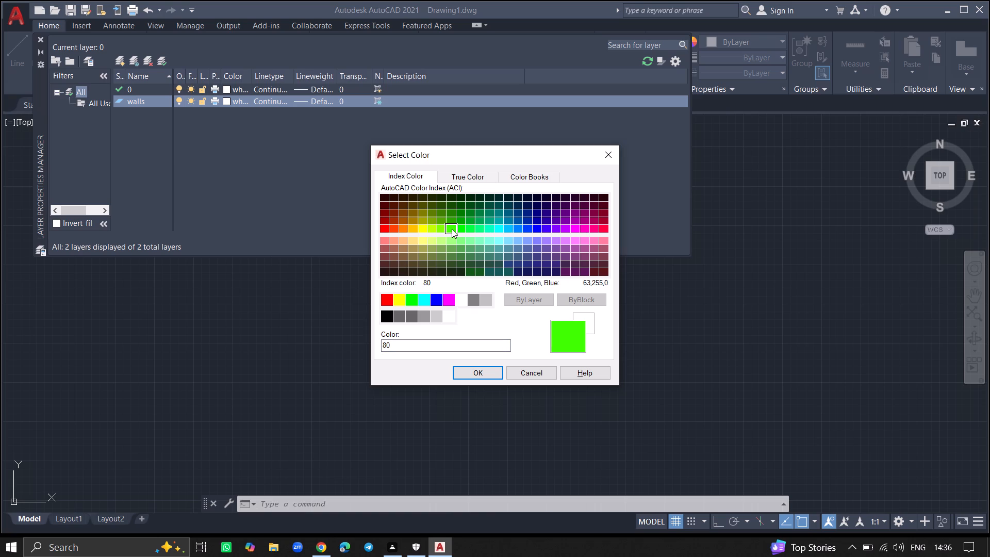
{"action": "left_click", "coordinate": [510, 227]}
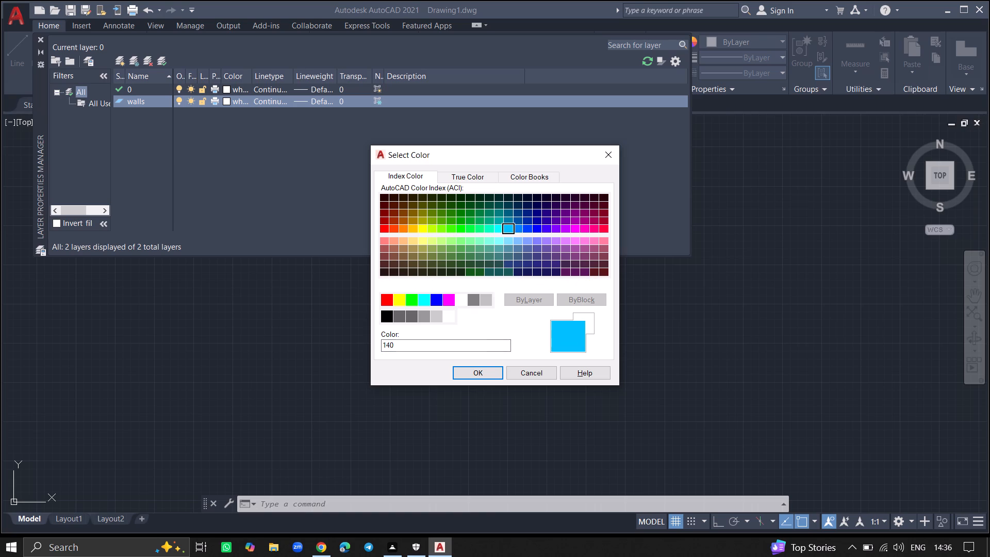
{"action": "left_click", "coordinate": [482, 373]}
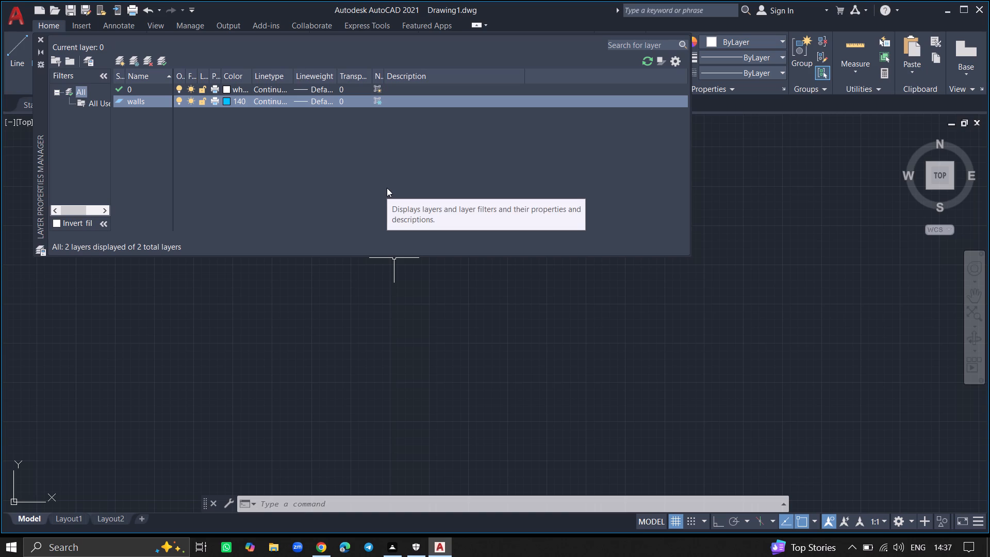
{"action": "left_click", "coordinate": [377, 102]}
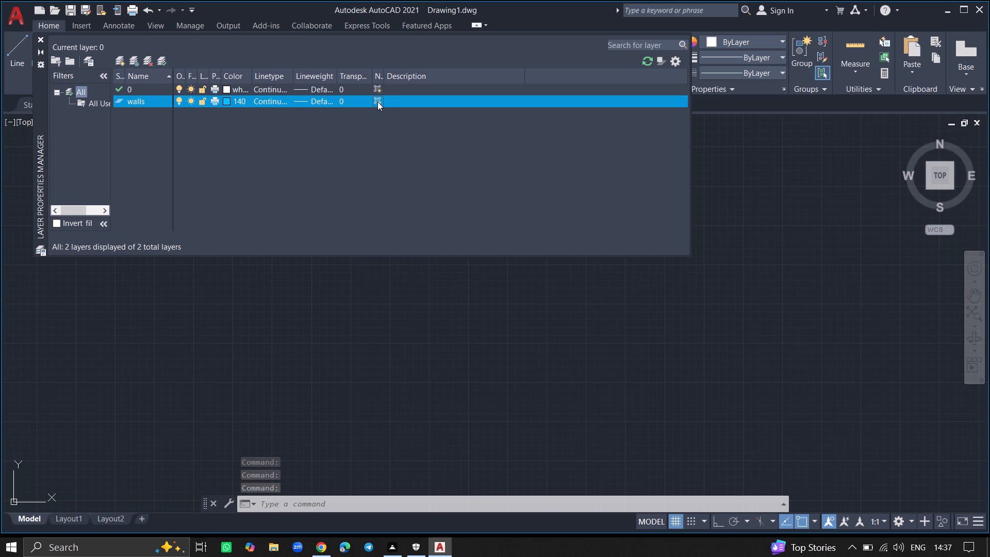
Create a second layer frozen in all viewports and name it doors.
{"action": "left_click", "coordinate": [134, 61]}
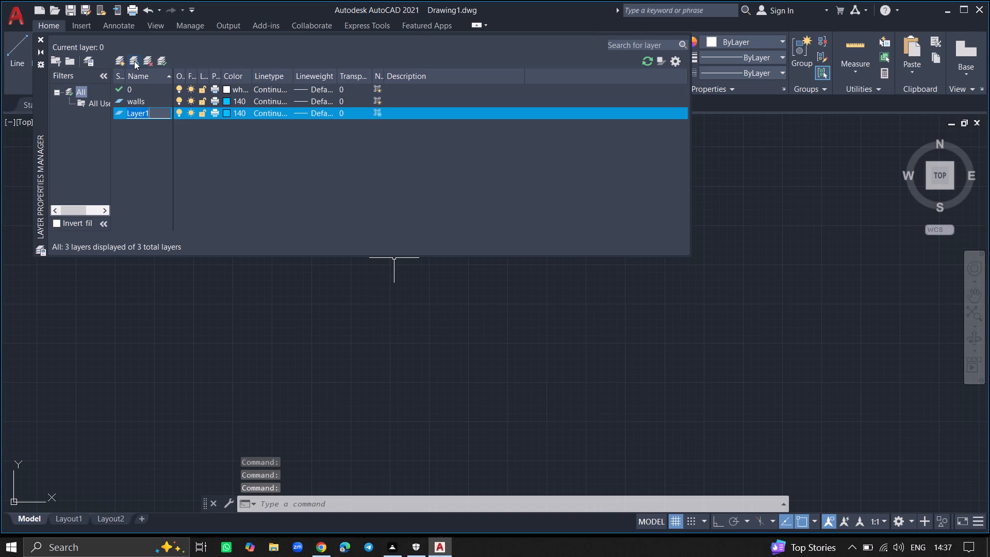
{"action": "left_click", "coordinate": [152, 113]}
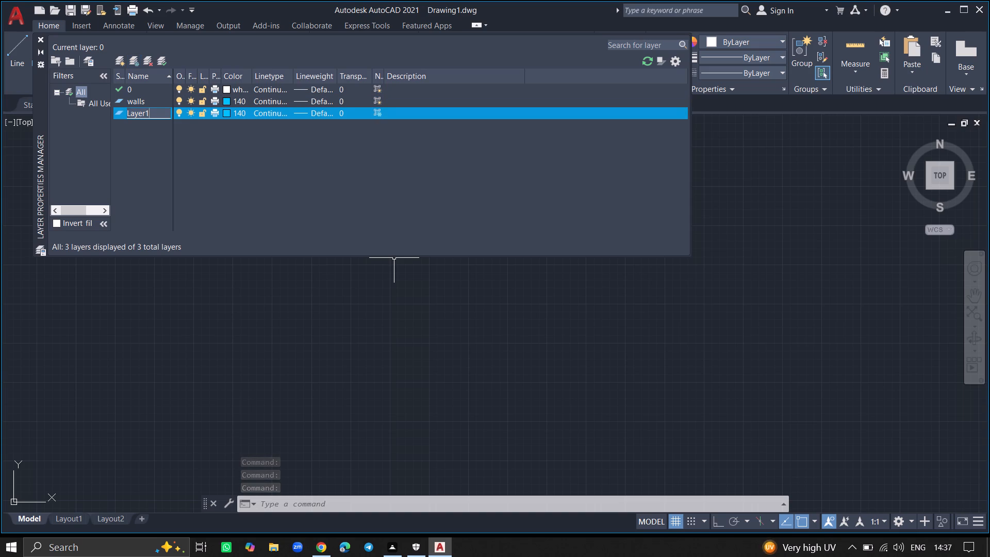
{"action": "key", "text": "BackSpace"}
{"action": "key", "text": "BackSpace"}
{"action": "key", "text": "BackSpace"}
{"action": "key", "text": "BackSpace"}
{"action": "key", "text": "BackSpace"}
{"action": "key", "text": "BackSpace"}
{"action": "key", "text": "BackSpace"}
{"action": "key", "text": "BackSpace"}
{"action": "key", "text": "BackSpace"}
{"action": "key", "text": "BackSpace"}
{"action": "key", "text": "BackSpace"}
{"action": "key", "text": "BackSpace"}
{"action": "key", "text": "BackSpace"}
{"action": "type", "text": "doors"}
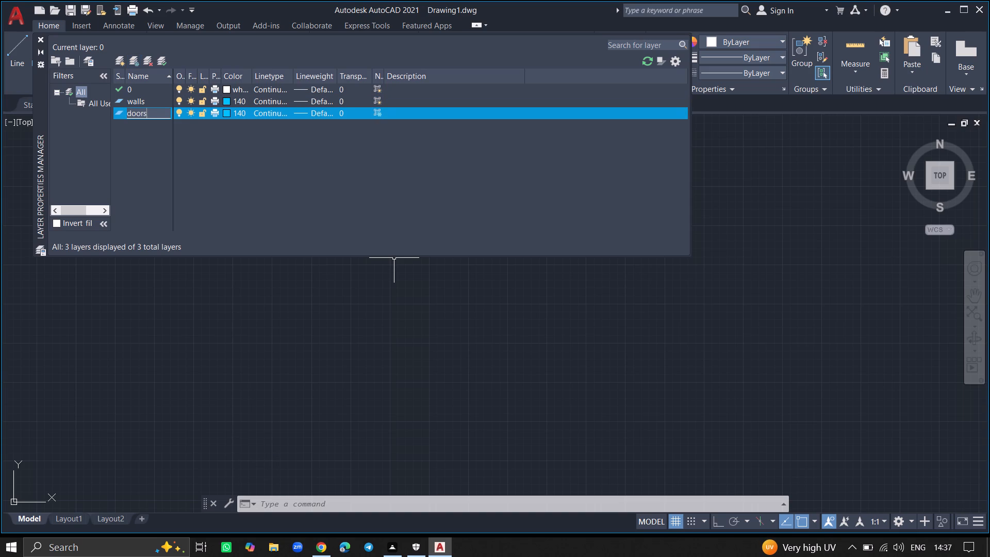
{"action": "left_click", "coordinate": [223, 169]}
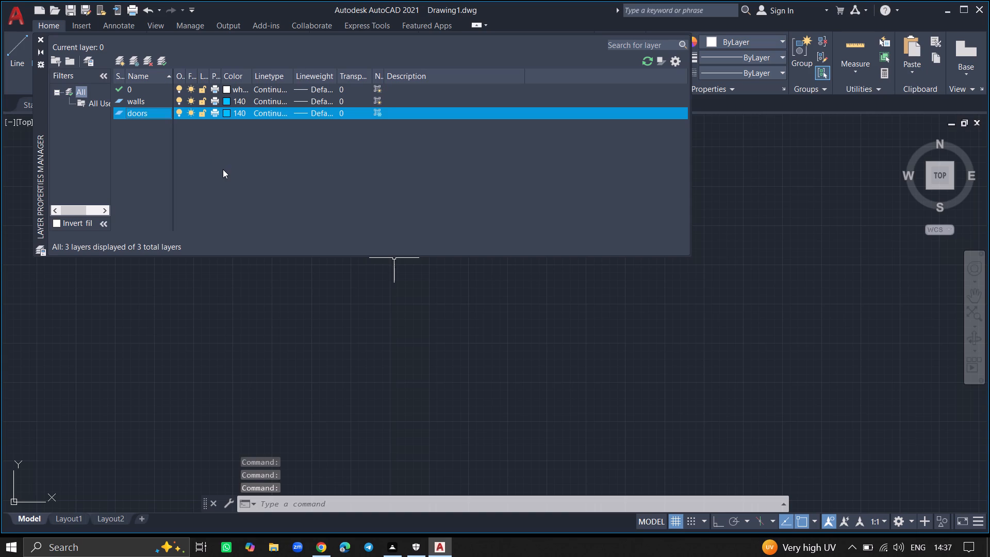
Set the doors layer's colour to red index 10 and turn off its freeze in new viewports.
{"action": "left_click", "coordinate": [226, 114]}
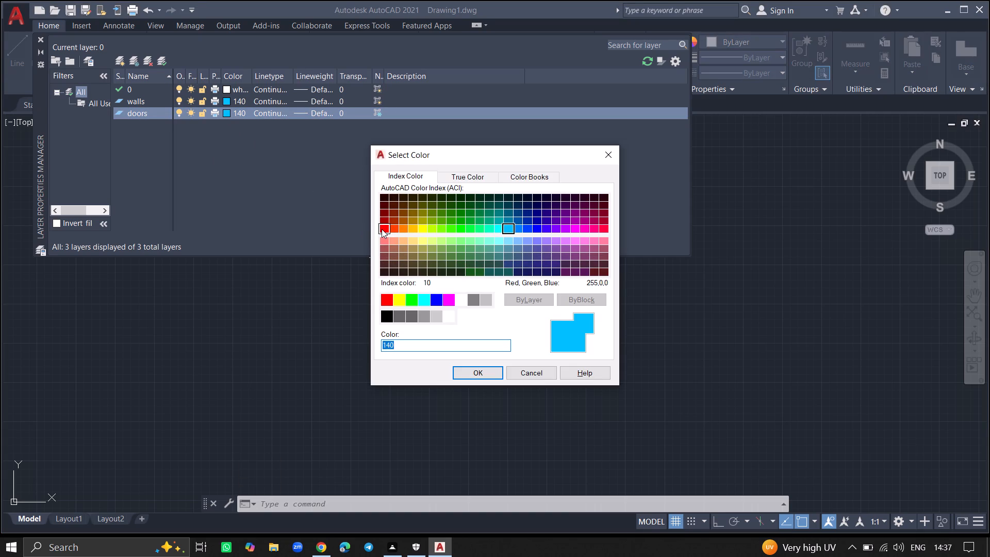
{"action": "left_click", "coordinate": [382, 228]}
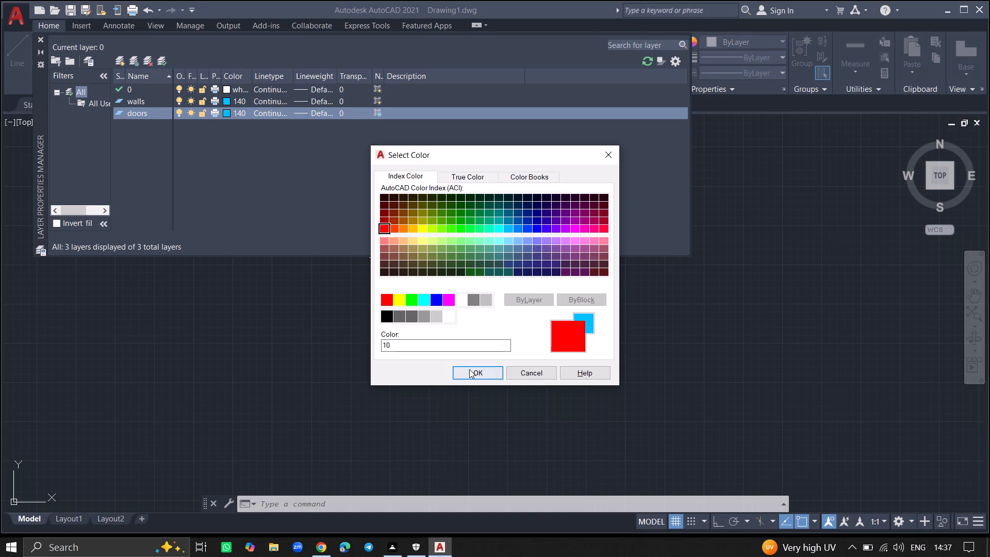
{"action": "left_click", "coordinate": [469, 372]}
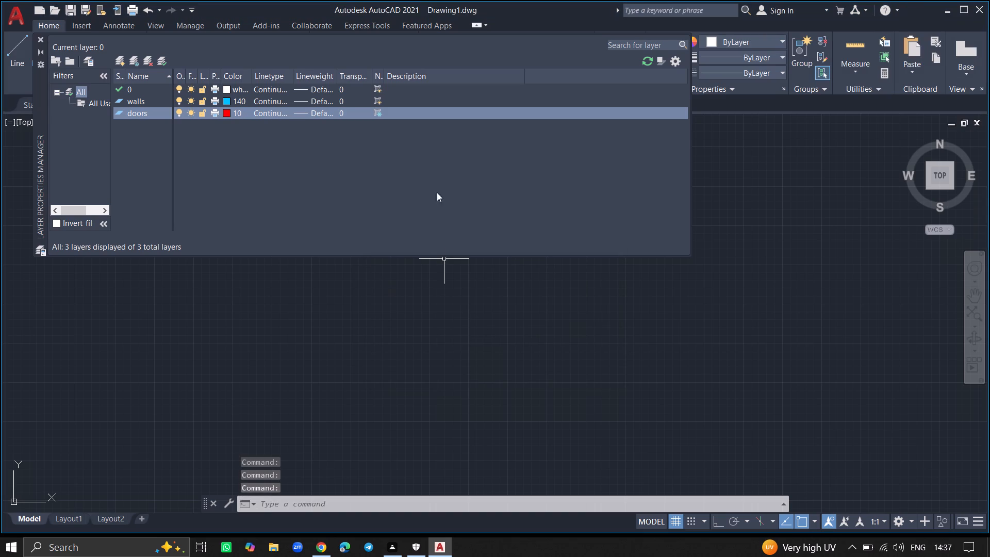
{"action": "left_click", "coordinate": [374, 112]}
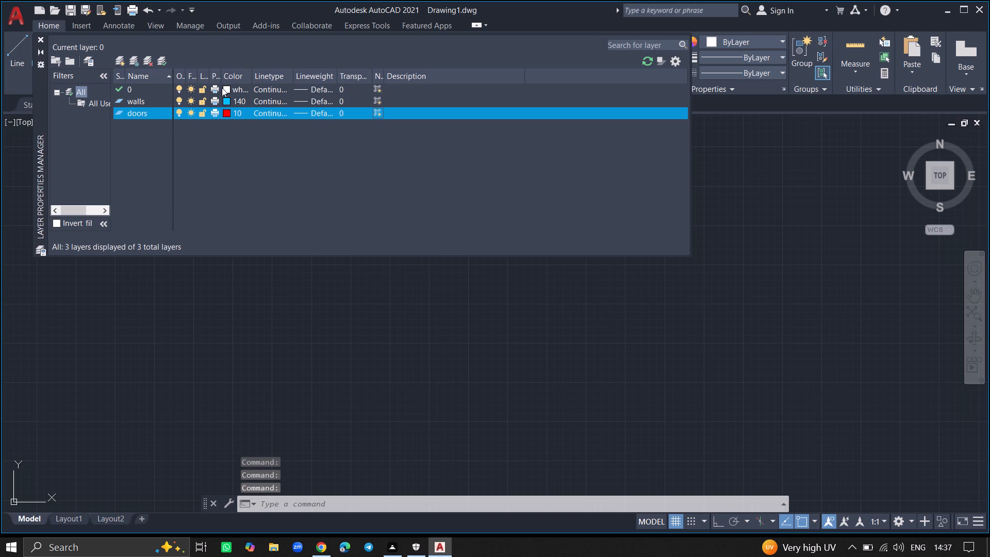
Create a third layer frozen in all viewports and name it windows.
{"action": "left_click", "coordinate": [133, 59]}
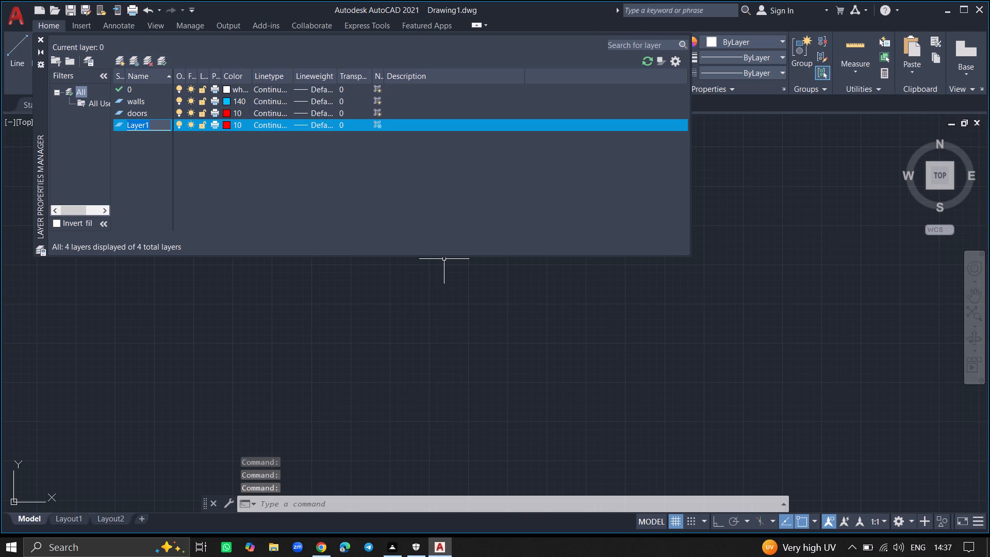
{"action": "left_click", "coordinate": [156, 126]}
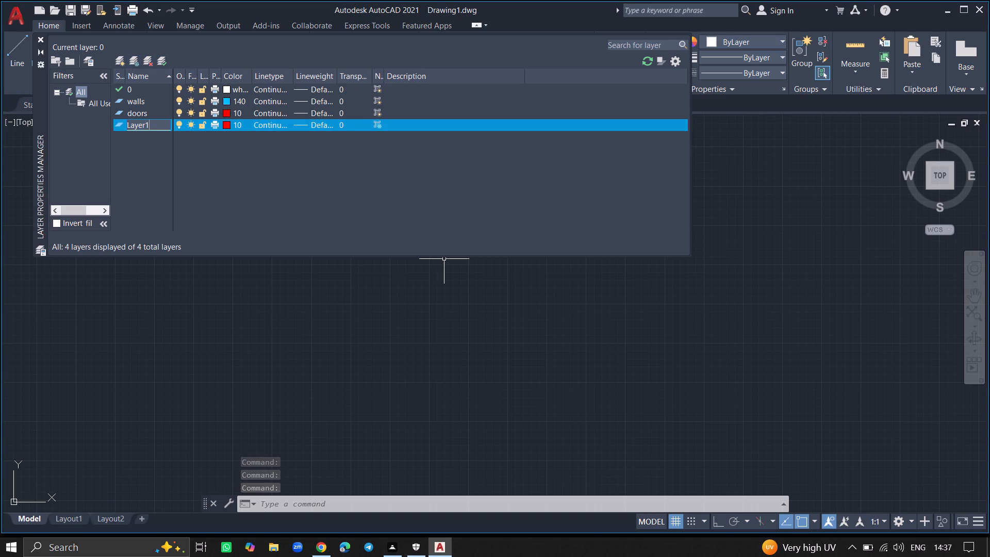
{"action": "key", "text": "BackSpace"}
{"action": "key", "text": "BackSpace"}
{"action": "key", "text": "BackSpace"}
{"action": "key", "text": "BackSpace"}
{"action": "key", "text": "BackSpace"}
{"action": "key", "text": "BackSpace"}
{"action": "key", "text": "BackSpace"}
{"action": "key", "text": "BackSpace"}
{"action": "key", "text": "BackSpace"}
{"action": "key", "text": "BackSpace"}
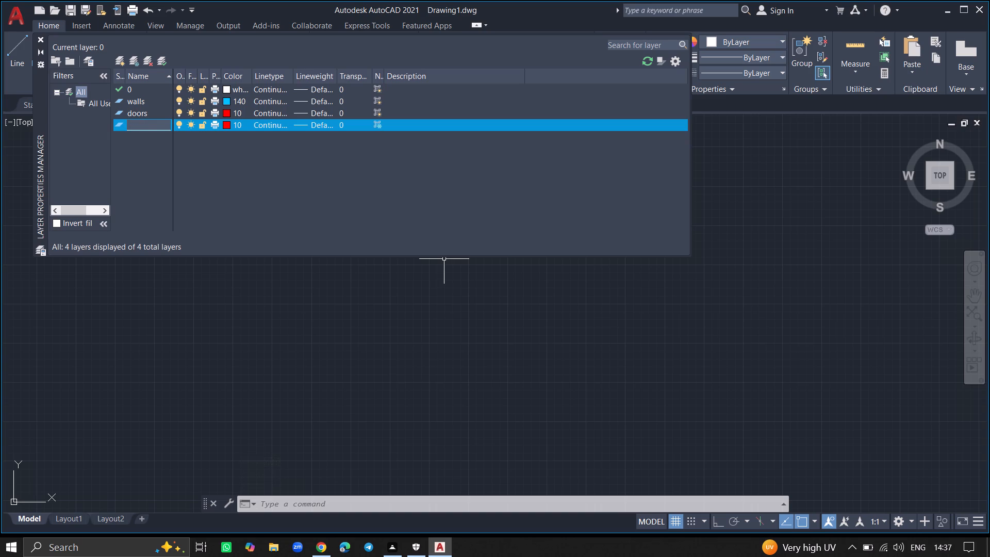
{"action": "key", "text": "w"}
{"action": "type", "text": "indows"}
{"action": "left_click", "coordinate": [167, 185]}
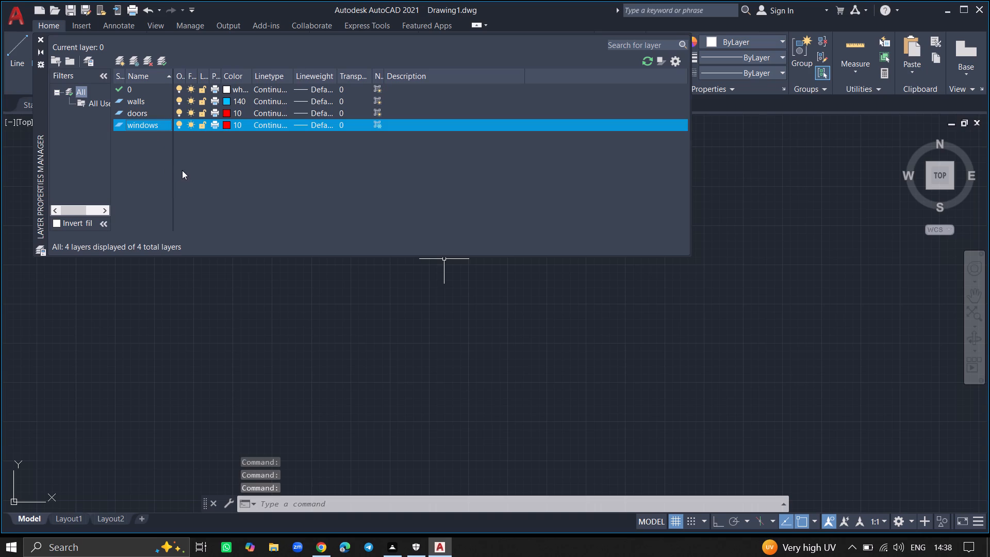
Set the windows layer's colour to index 40 and turn off its freeze in new viewports.
{"action": "left_click", "coordinate": [226, 123]}
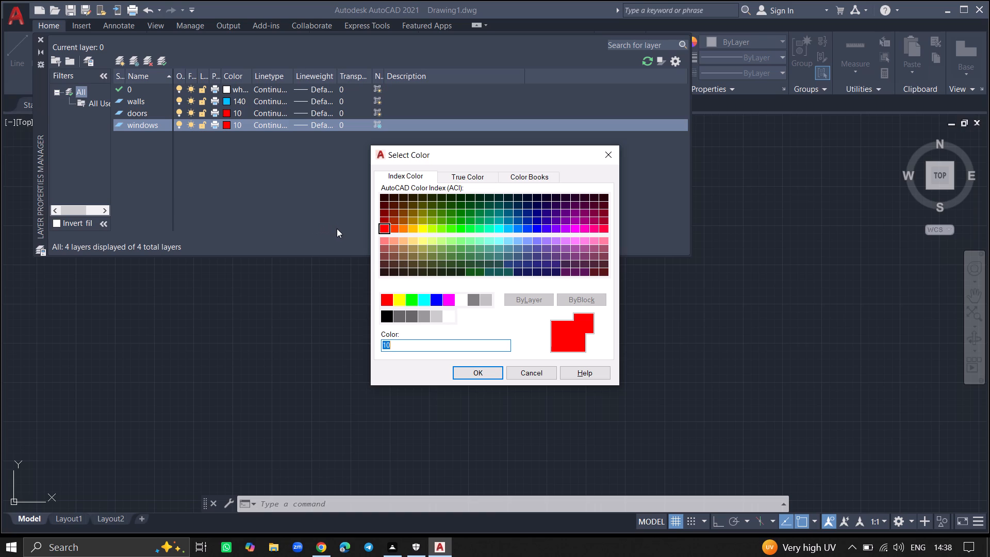
{"action": "left_click", "coordinate": [408, 228]}
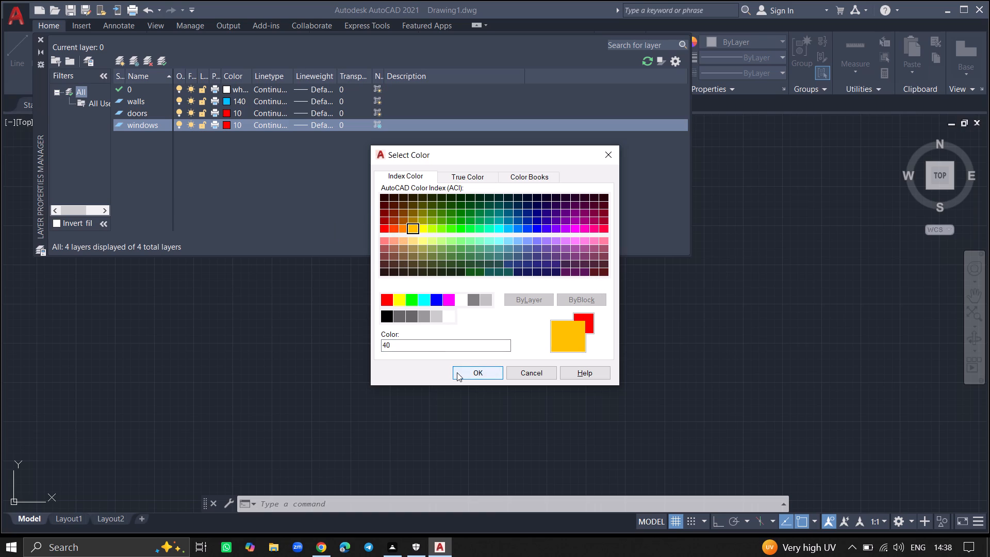
{"action": "left_click", "coordinate": [457, 372]}
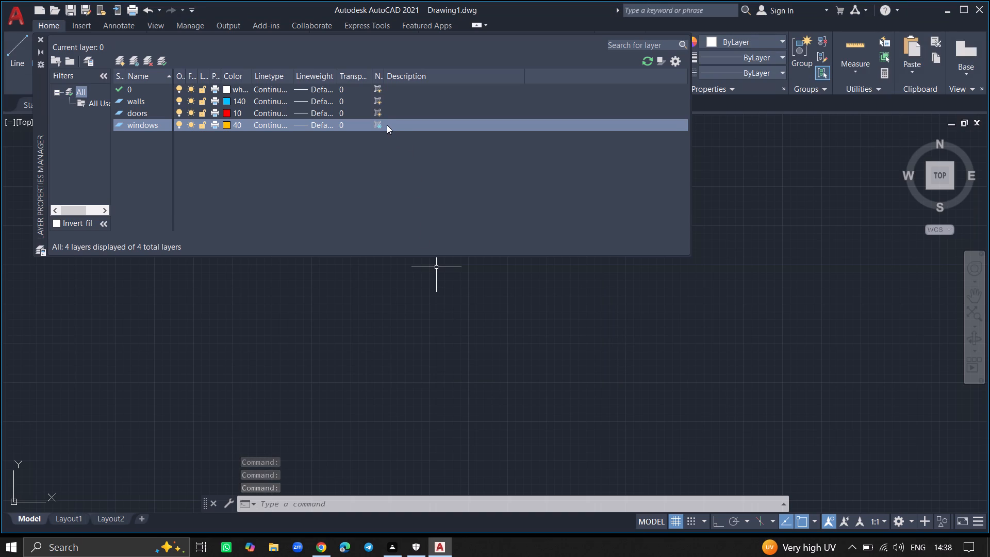
{"action": "left_click", "coordinate": [374, 121]}
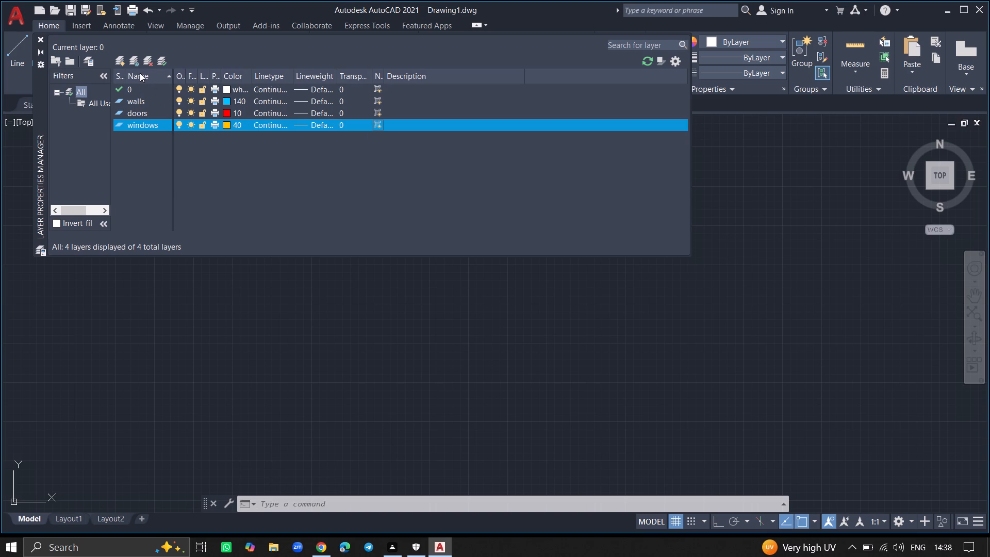
Create a fourth layer frozen in all viewports and name it furniture.
{"action": "left_click", "coordinate": [132, 57]}
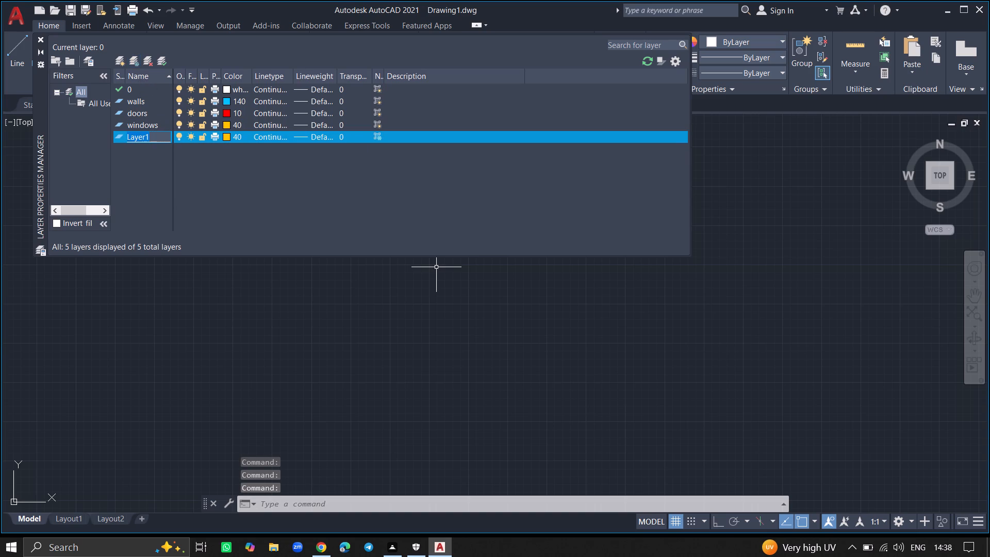
{"action": "left_click", "coordinate": [155, 132]}
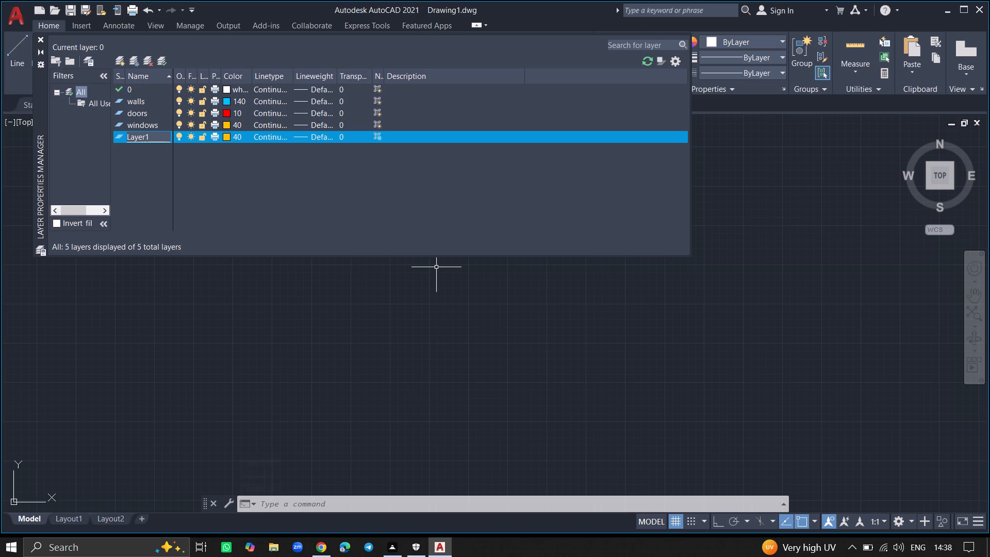
{"action": "key", "text": "BackSpace"}
{"action": "key", "text": "BackSpace"}
{"action": "key", "text": "BackSpace"}
{"action": "key", "text": "BackSpace"}
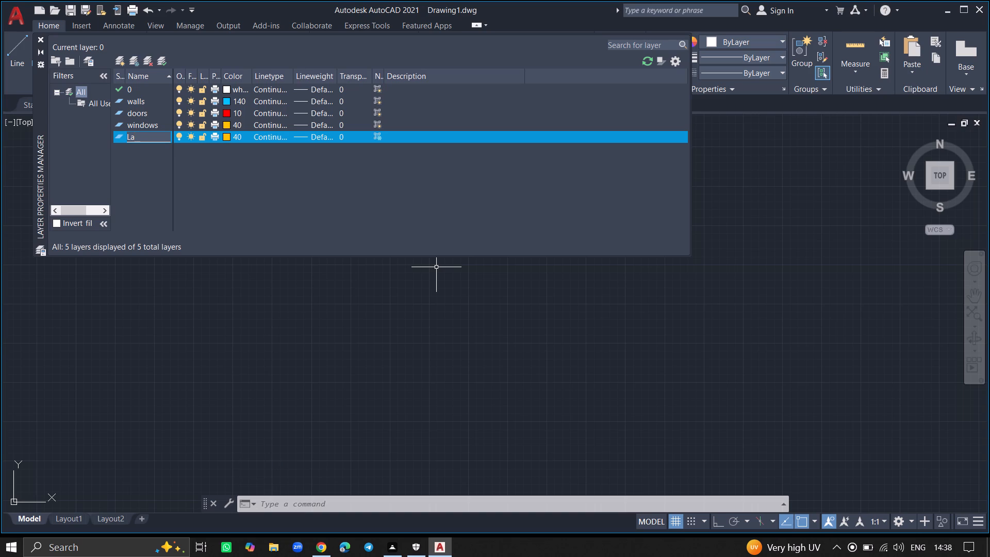
{"action": "key", "text": "BackSpace"}
{"action": "key", "text": "BackSpace"}
{"action": "key", "text": "BackSpace"}
{"action": "key", "text": "BackSpace"}
{"action": "key", "text": "BackSpace"}
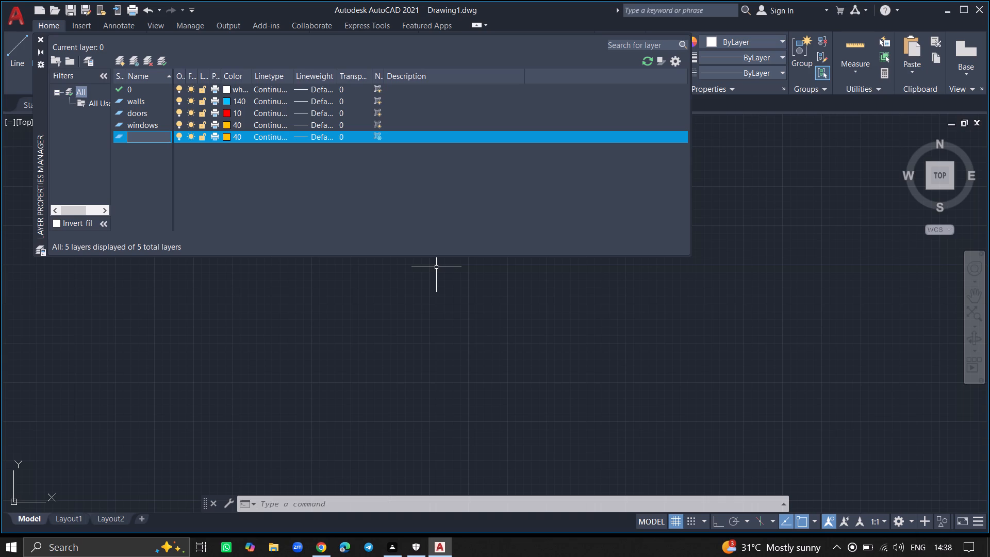
{"action": "type", "text": "furni"}
{"action": "type", "text": "ture"}
{"action": "left_click", "coordinate": [174, 196]}
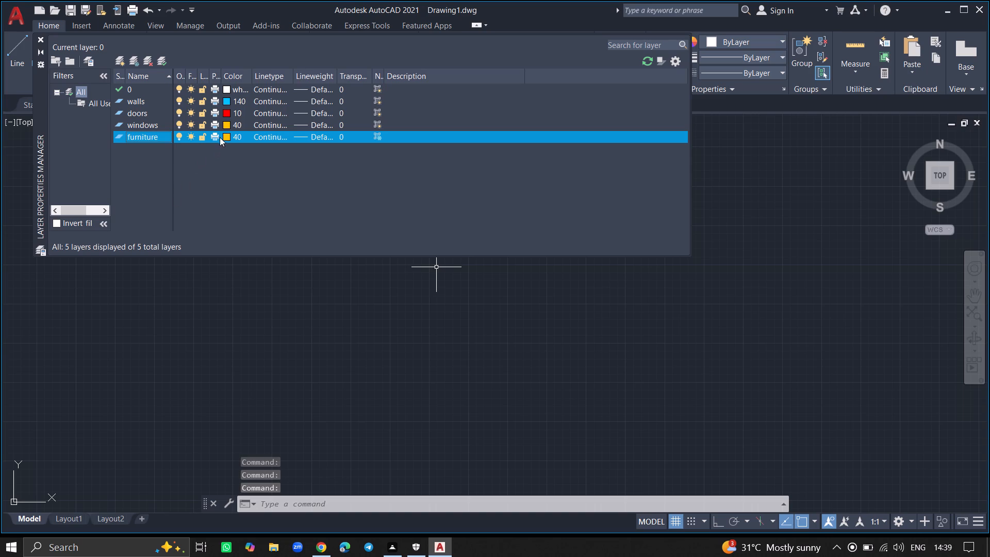
Set the furniture layer's colour to green index 90 and turn off its freeze in new viewports.
{"action": "left_click", "coordinate": [227, 135]}
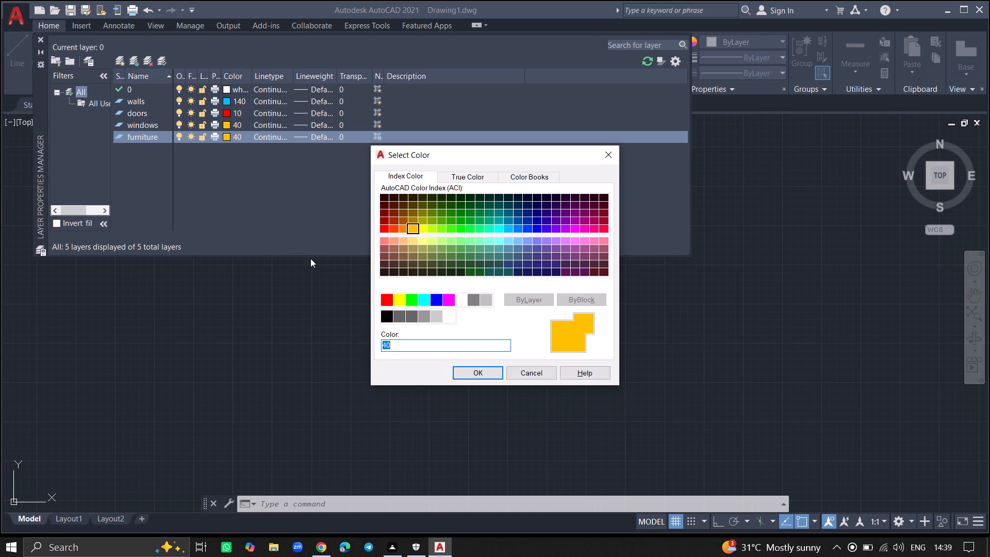
{"action": "left_click", "coordinate": [440, 227]}
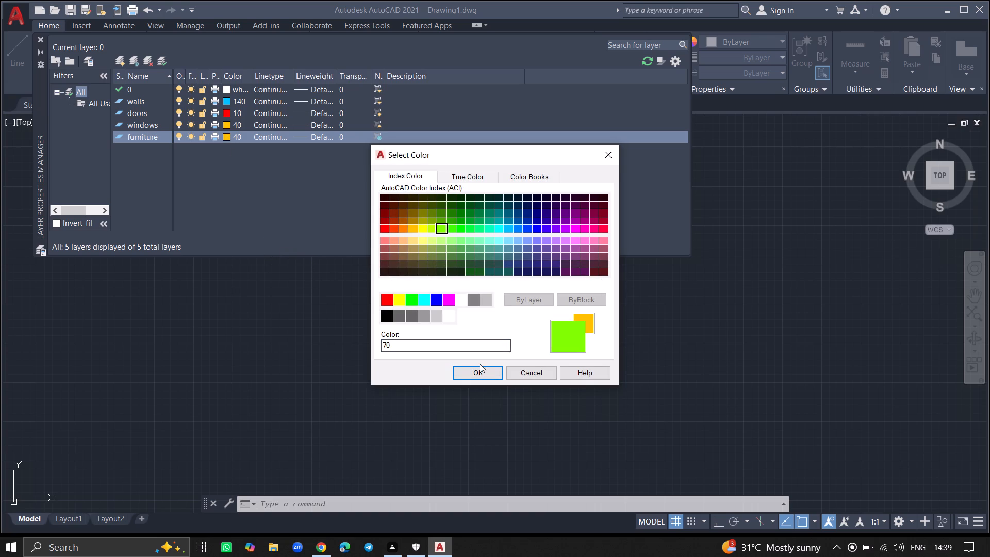
{"action": "left_click", "coordinate": [456, 227]}
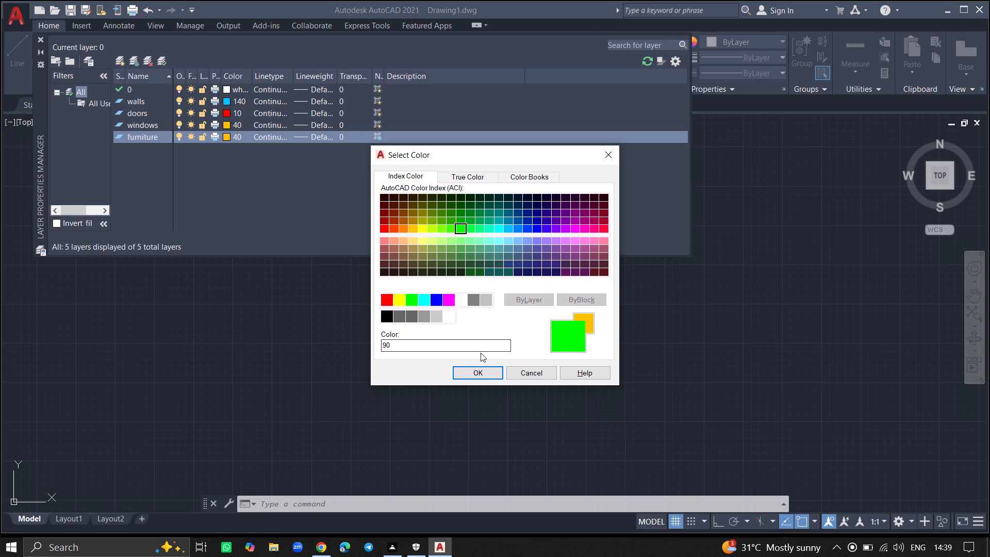
{"action": "left_click", "coordinate": [483, 373]}
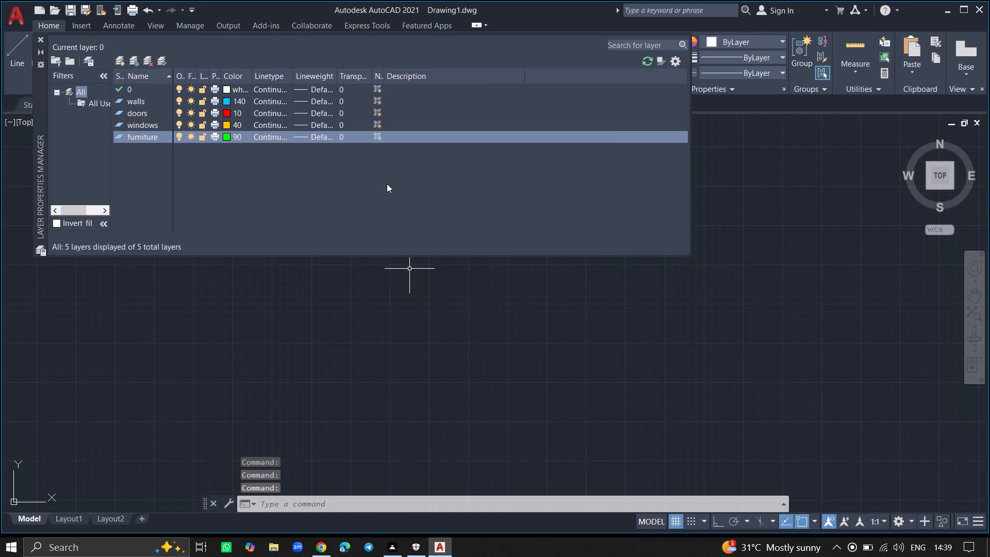
{"action": "left_click", "coordinate": [378, 138]}
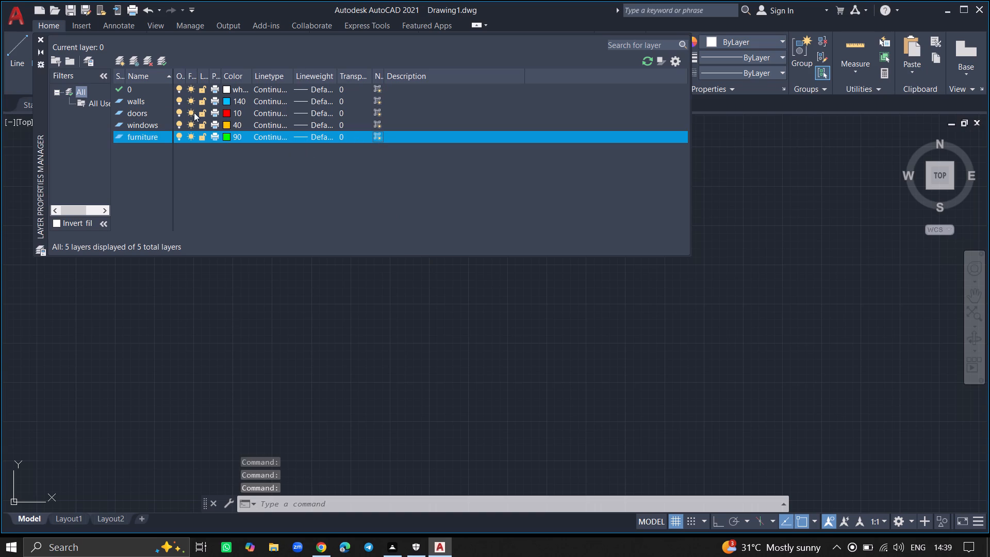
Create a fifth layer frozen in all viewports and name it text.
{"action": "left_click", "coordinate": [136, 61]}
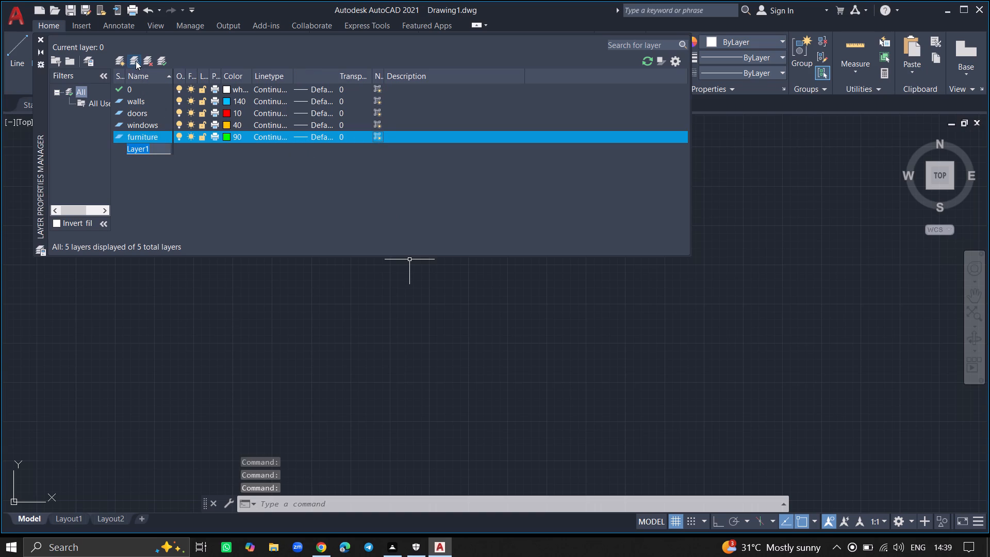
{"action": "left_click", "coordinate": [158, 148]}
{"action": "left_click", "coordinate": [158, 148]}
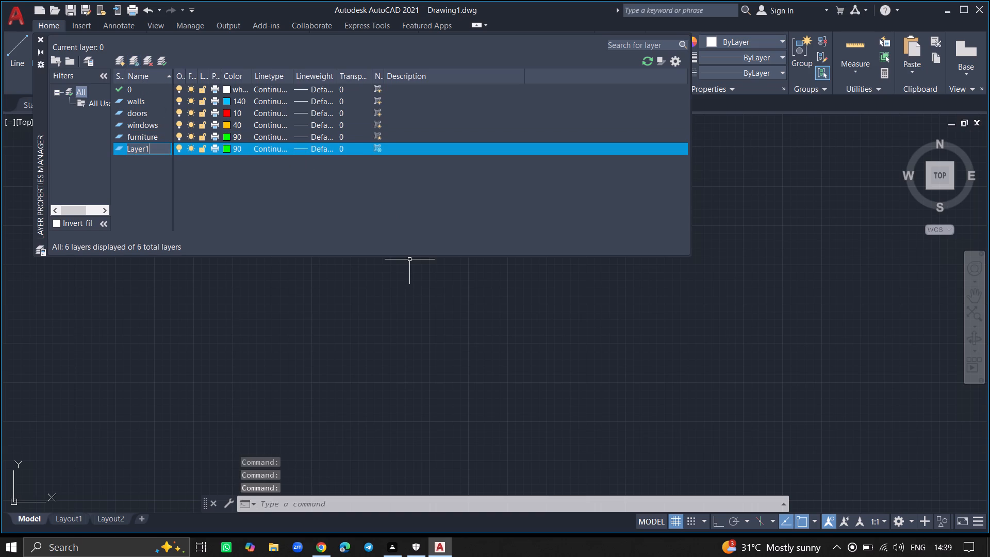
{"action": "key", "text": "BackSpace"}
{"action": "key", "text": "BackSpace"}
{"action": "key", "text": "BackSpace"}
{"action": "key", "text": "BackSpace"}
{"action": "key", "text": "BackSpace"}
{"action": "key", "text": "BackSpace"}
{"action": "key", "text": "BackSpace"}
{"action": "key", "text": "BackSpace"}
{"action": "key", "text": "BackSpace"}
{"action": "key", "text": "BackSpace"}
{"action": "key", "text": "BackSpace"}
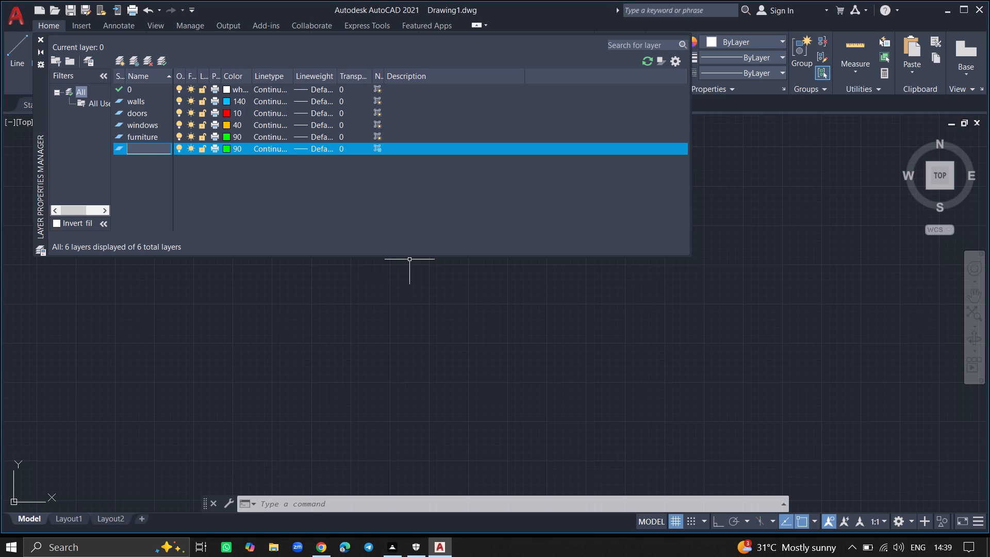
{"action": "key", "text": "t"}
{"action": "key", "text": "e"}
{"action": "type", "text": "xt"}
{"action": "left_click", "coordinate": [208, 172]}
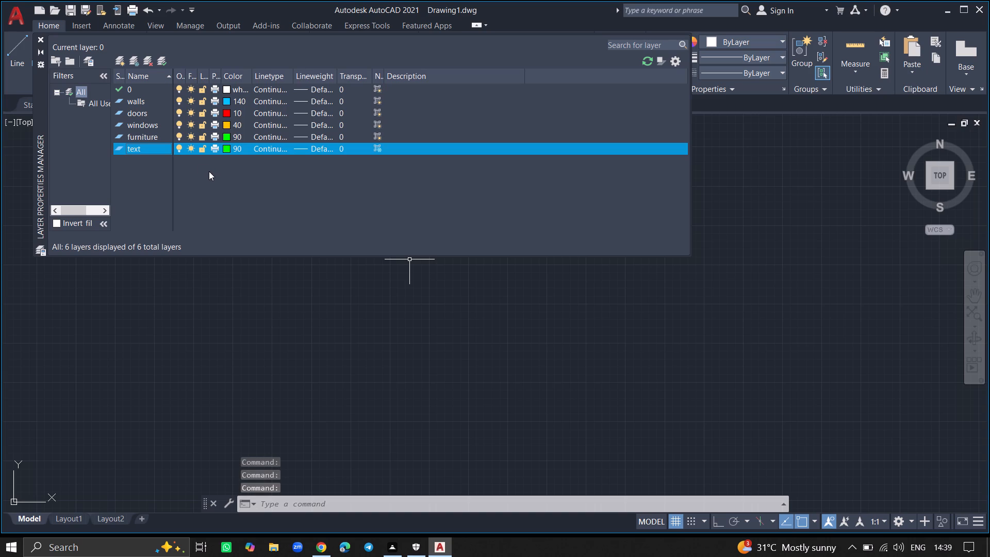
Set the text layer's colour to purple index 200 and turn off its freeze in new viewports.
{"action": "double_click", "coordinate": [225, 149]}
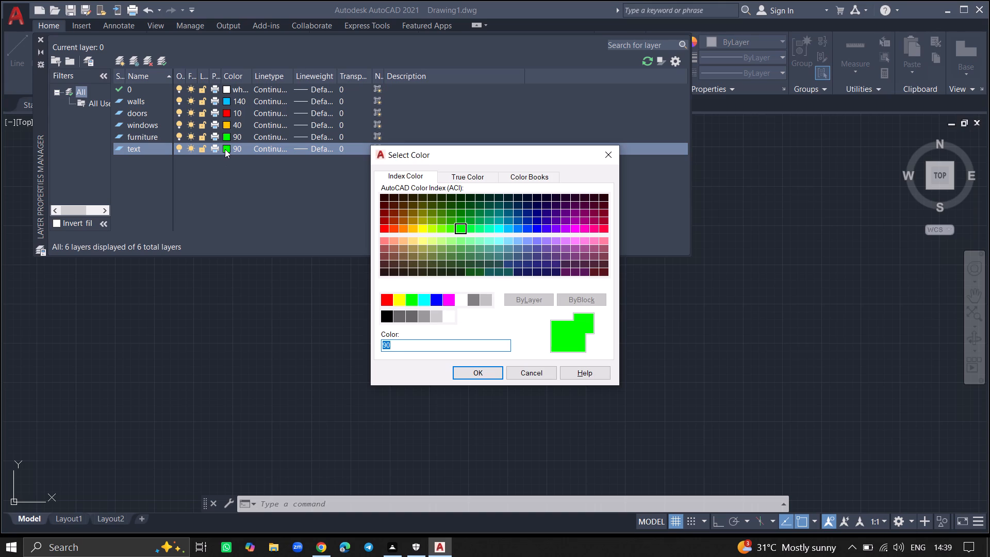
{"action": "left_click", "coordinate": [225, 149]}
{"action": "triple_click", "coordinate": [225, 149]}
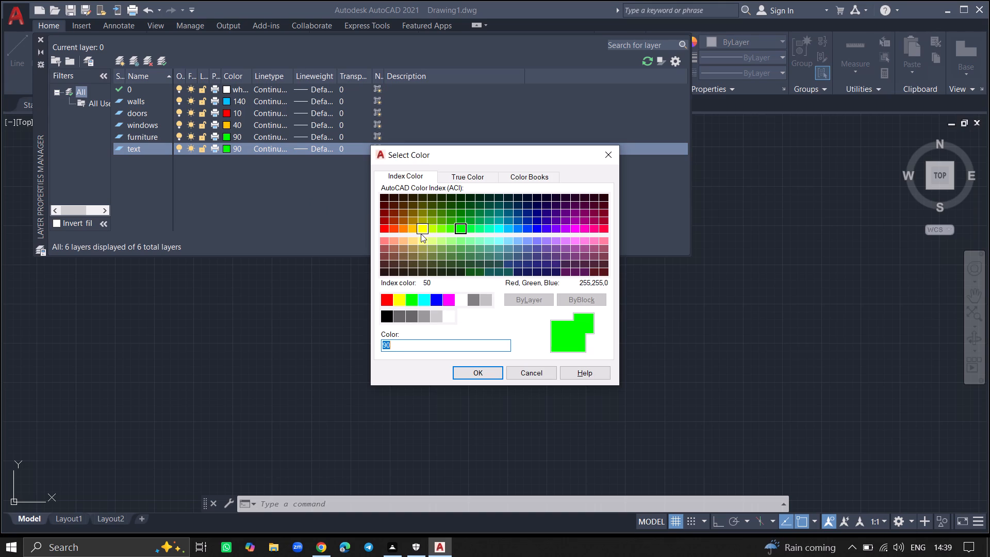
{"action": "left_click", "coordinate": [487, 228]}
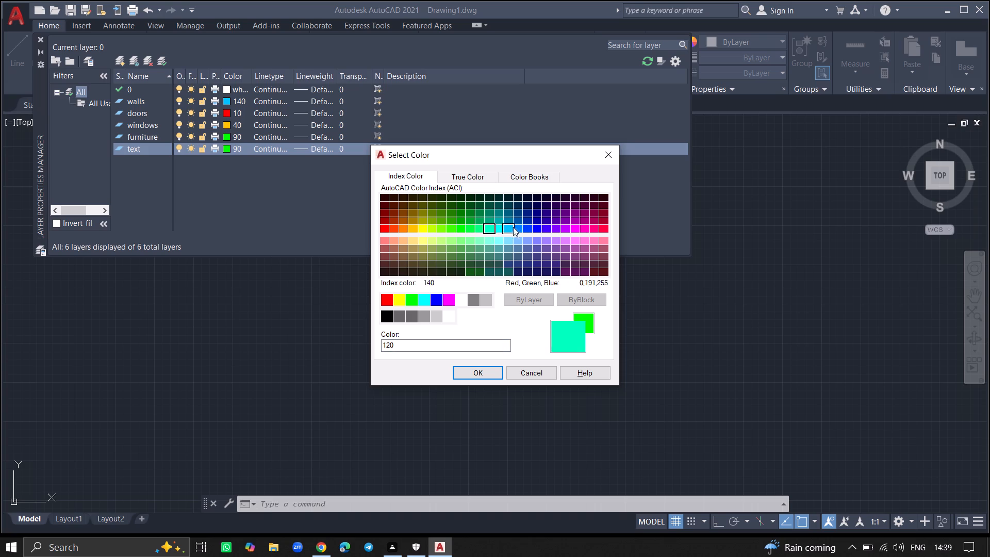
{"action": "left_click", "coordinate": [565, 229]}
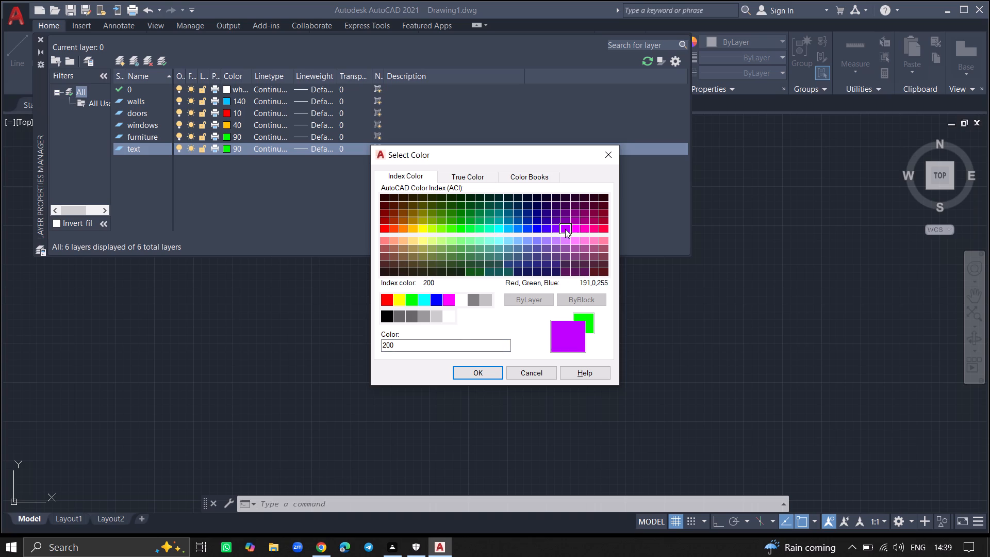
{"action": "left_click", "coordinate": [477, 377]}
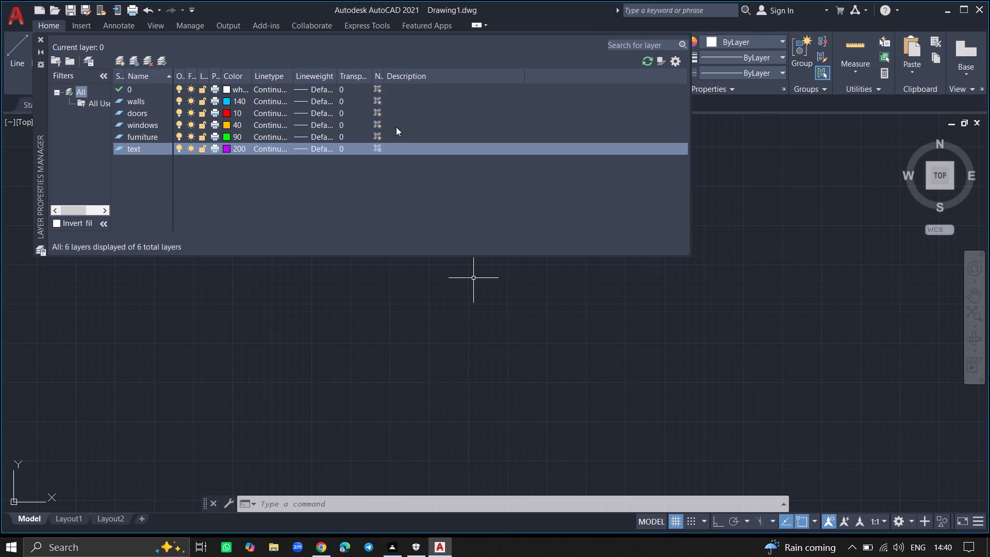
{"action": "left_click", "coordinate": [378, 146]}
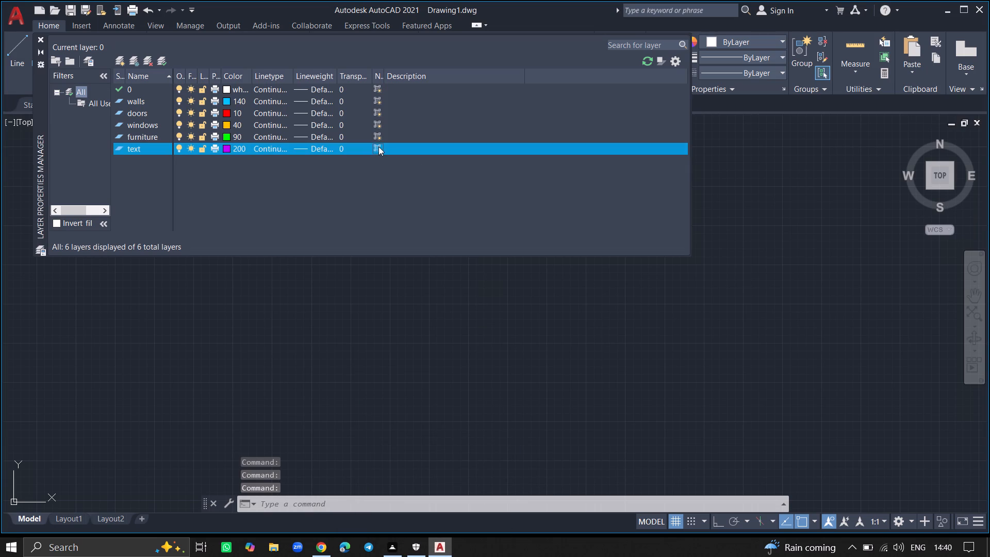
Create a sixth layer frozen in all viewports and name it dimensions.
{"action": "left_click", "coordinate": [135, 60]}
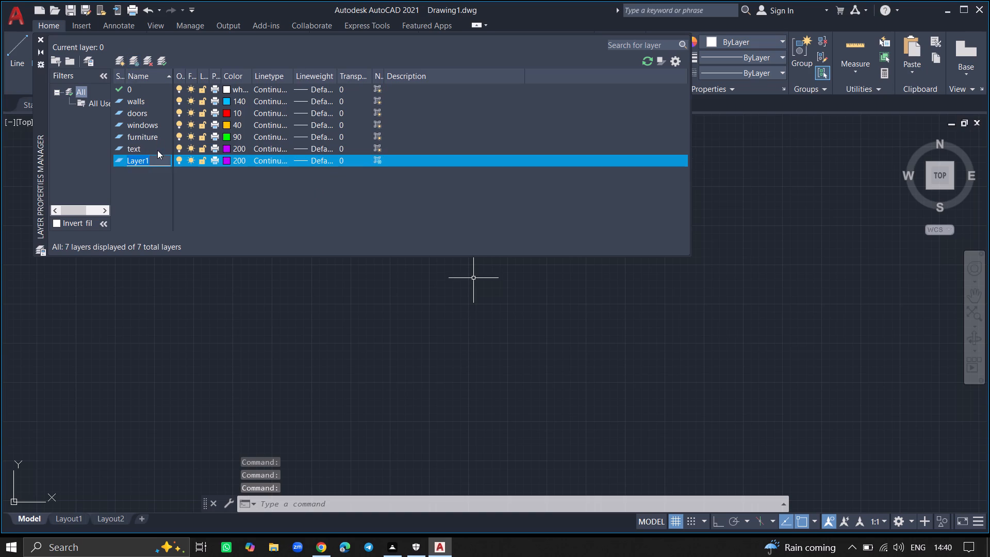
{"action": "left_click", "coordinate": [157, 154]}
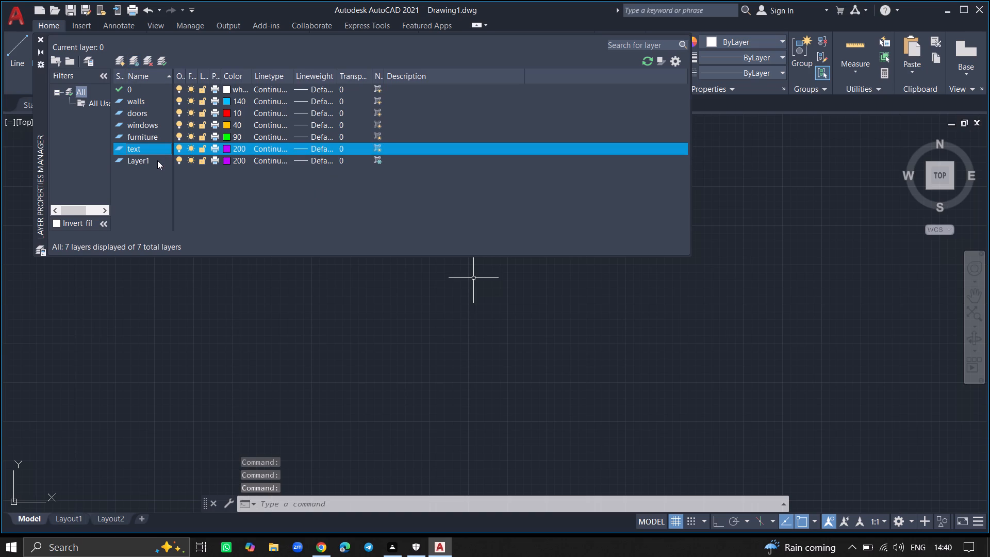
{"action": "left_click", "coordinate": [157, 160]}
{"action": "left_click", "coordinate": [157, 160]}
{"action": "left_click", "coordinate": [157, 160]}
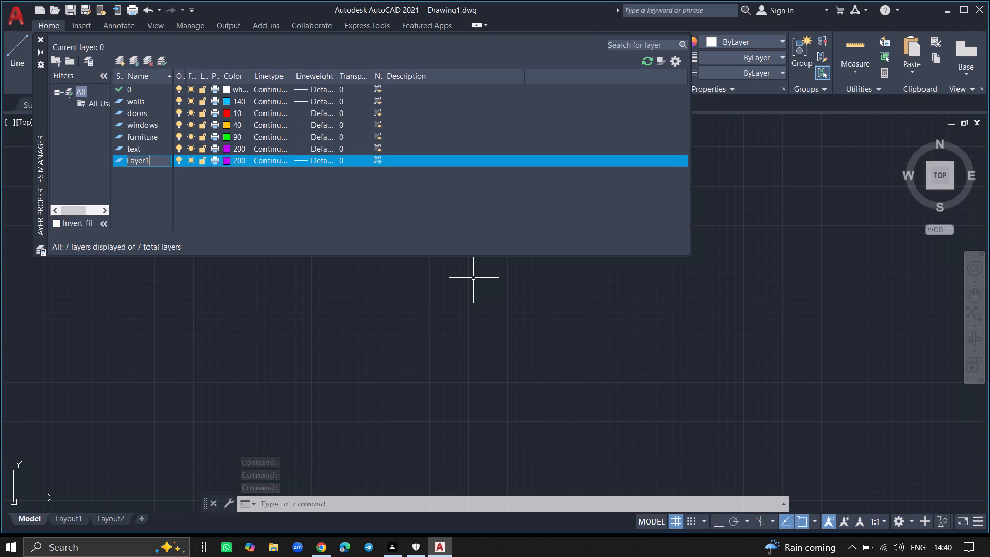
{"action": "key", "text": "BackSpace"}
{"action": "key", "text": "BackSpace"}
{"action": "key", "text": "BackSpace"}
{"action": "key", "text": "BackSpace"}
{"action": "key", "text": "BackSpace"}
{"action": "key", "text": "BackSpace"}
{"action": "key", "text": "BackSpace"}
{"action": "key", "text": "BackSpace"}
{"action": "key", "text": "BackSpace"}
{"action": "key", "text": "BackSpace"}
{"action": "key", "text": "BackSpace"}
{"action": "key", "text": "BackSpace"}
{"action": "key", "text": "BackSpace"}
{"action": "key", "text": "BackSpace"}
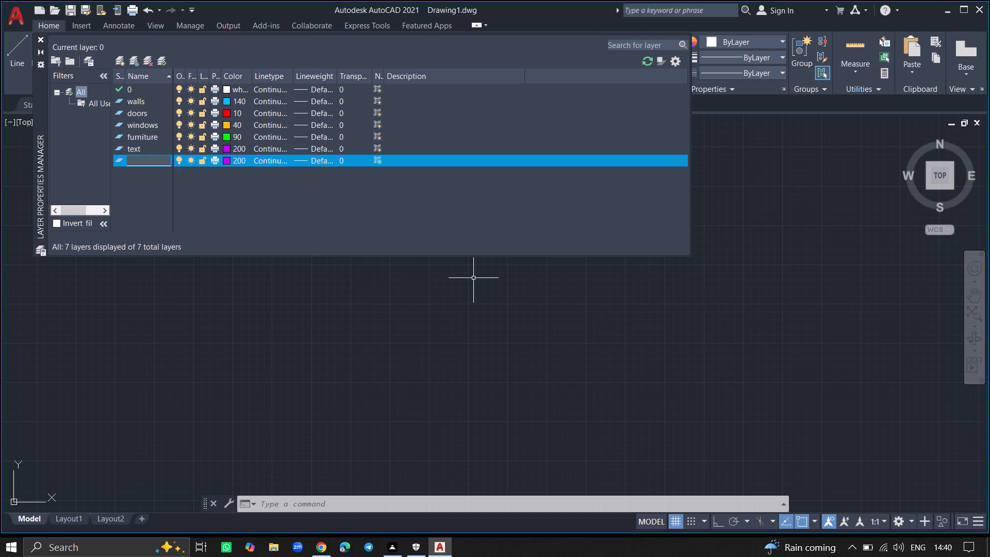
{"action": "type", "text": "dimensions"}
{"action": "left_click", "coordinate": [203, 194]}
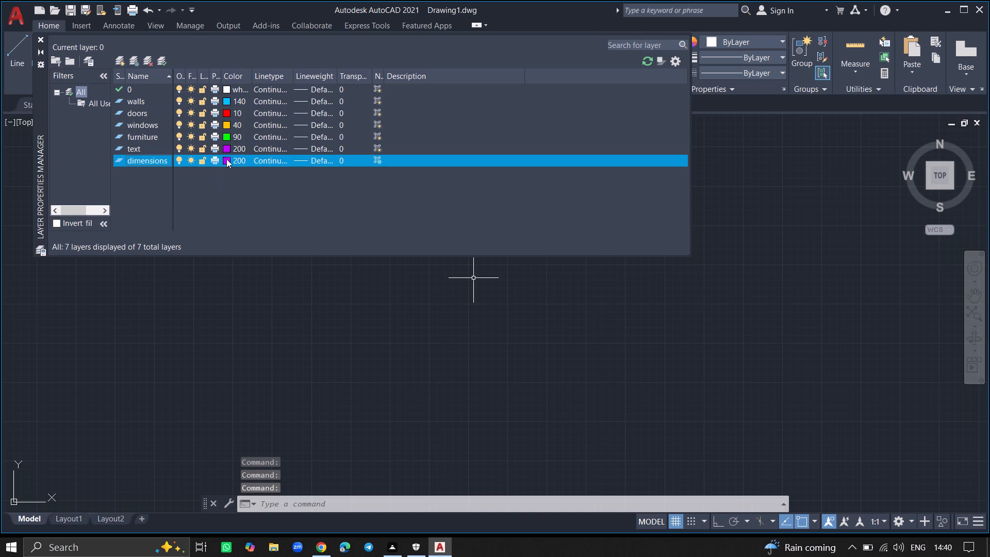
Set the dimensions layer's colour to blue index 170, turn off its freeze in new viewports, and close the layer manager.
{"action": "left_click", "coordinate": [227, 158]}
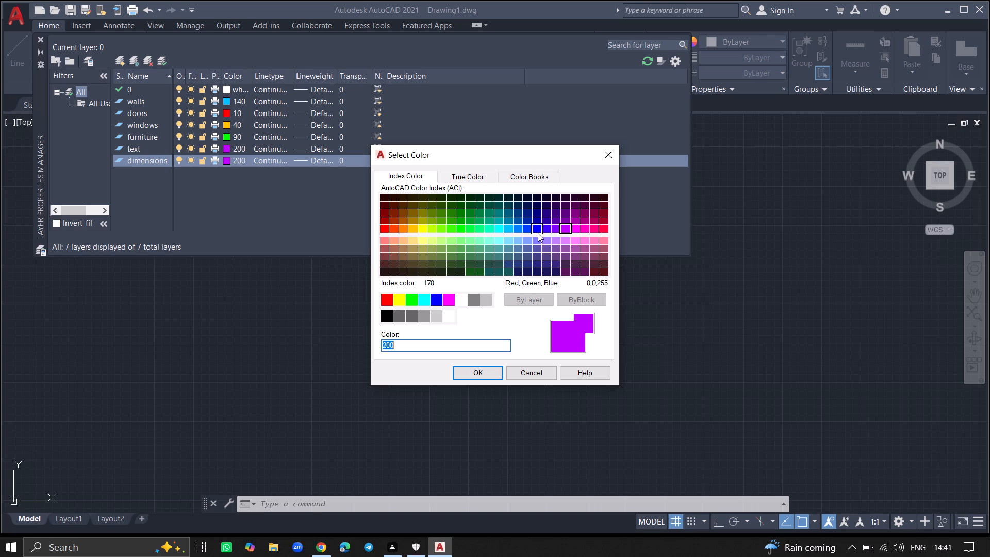
{"action": "left_click", "coordinate": [536, 227]}
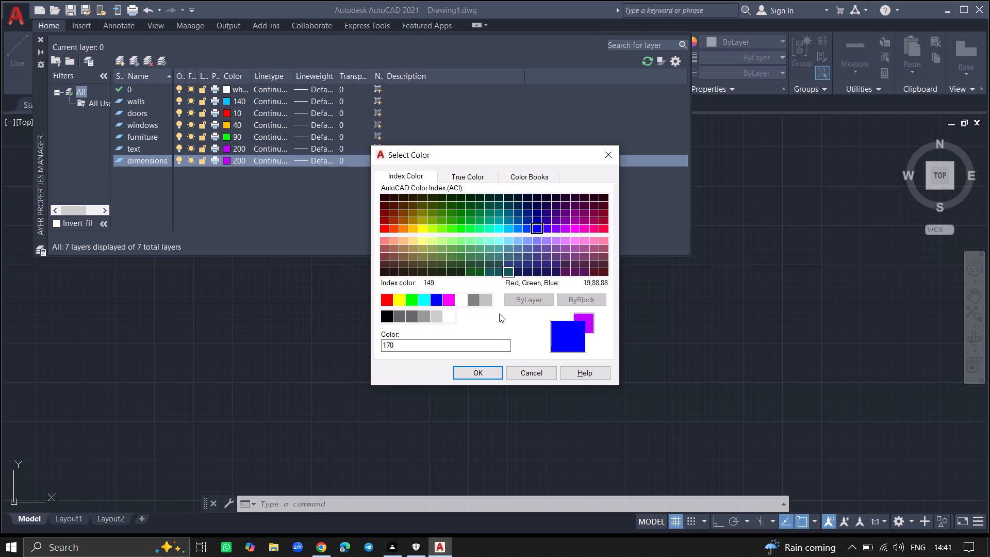
{"action": "left_click", "coordinate": [475, 373]}
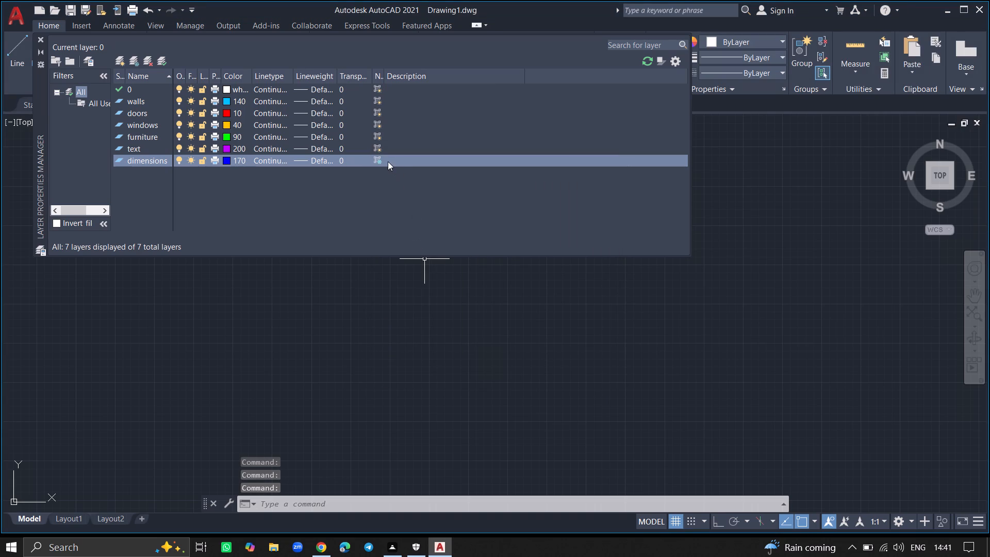
{"action": "left_click", "coordinate": [381, 159]}
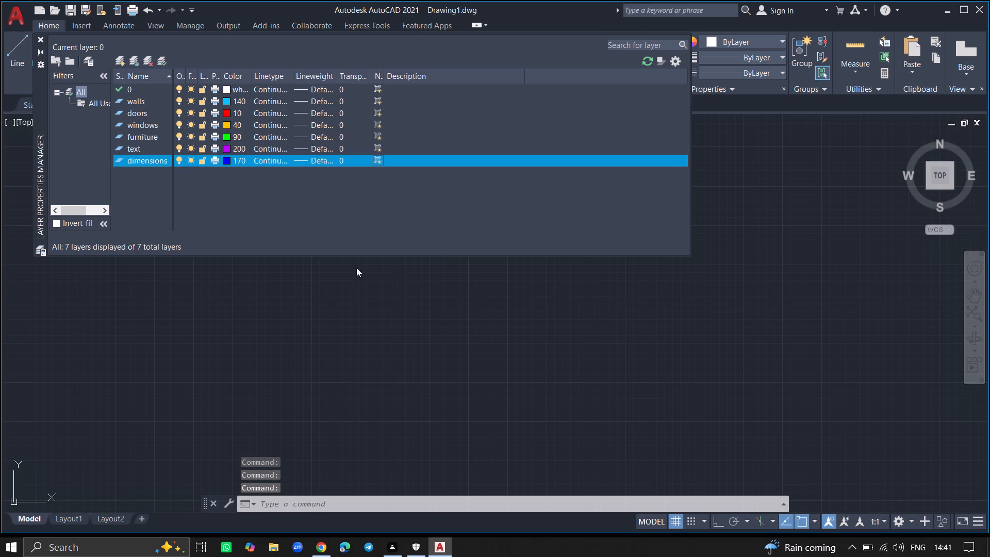
{"action": "left_click", "coordinate": [40, 37]}
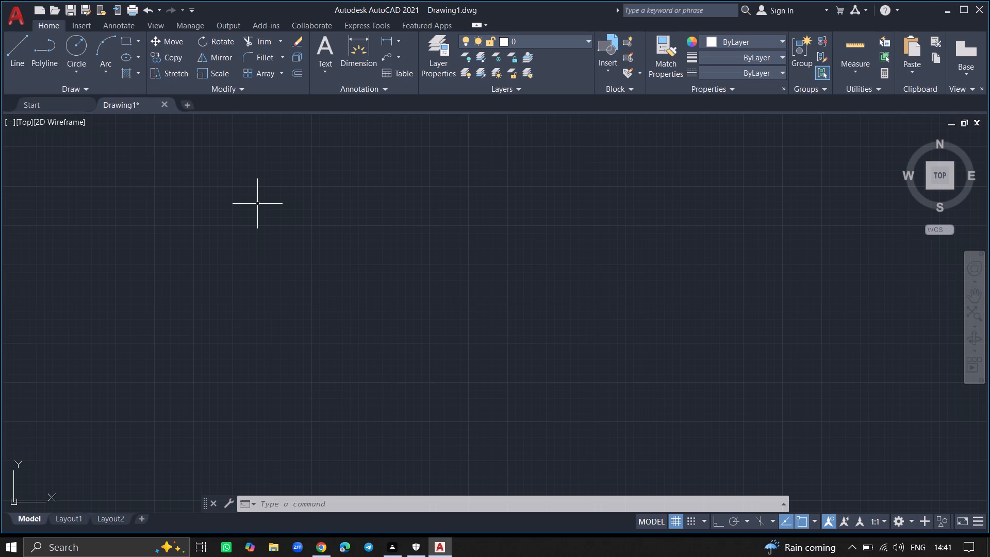
Set the drawing's length units to Engineering with 0'-0" precision and keep millimetres as the insertion scale.
{"action": "type", "text": "uni"}
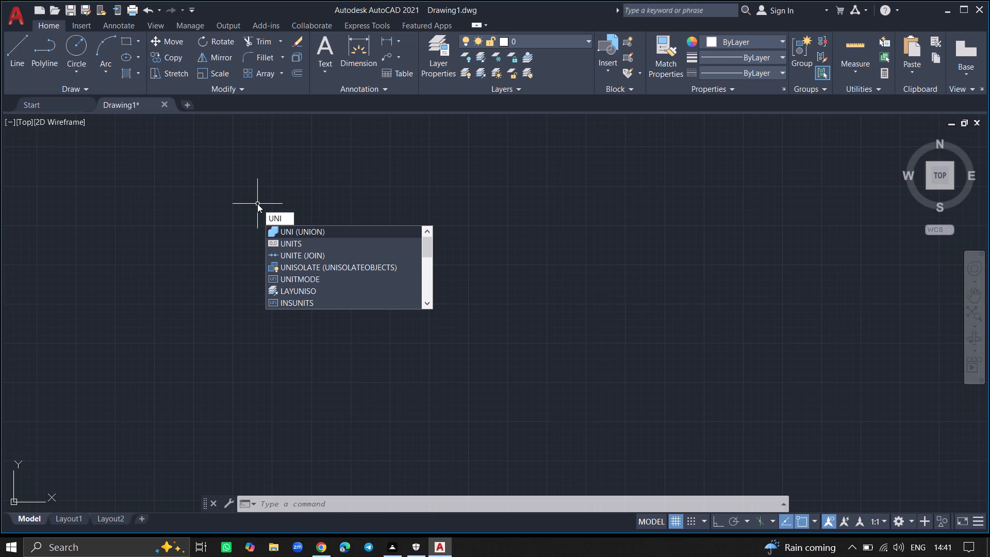
{"action": "type", "text": "ts"}
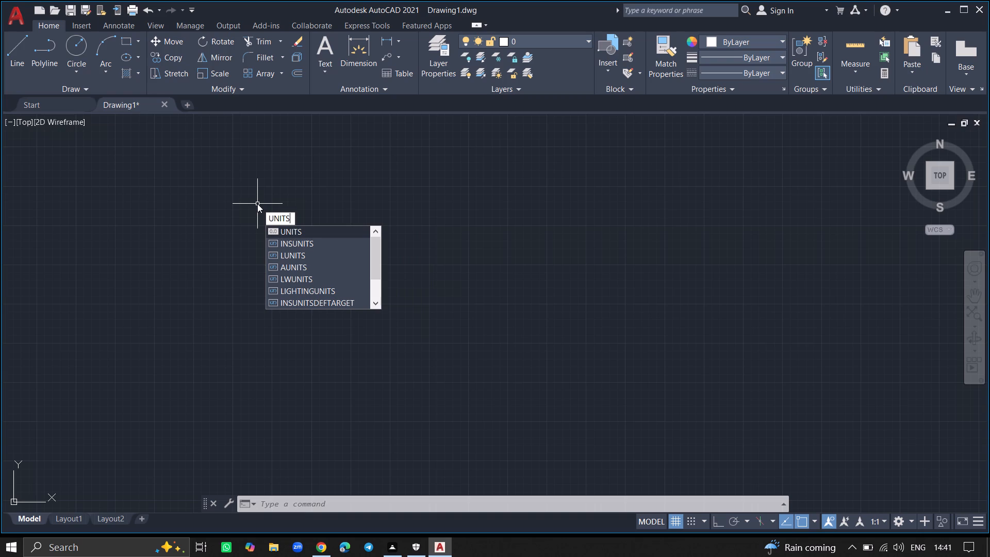
{"action": "left_click", "coordinate": [281, 232]}
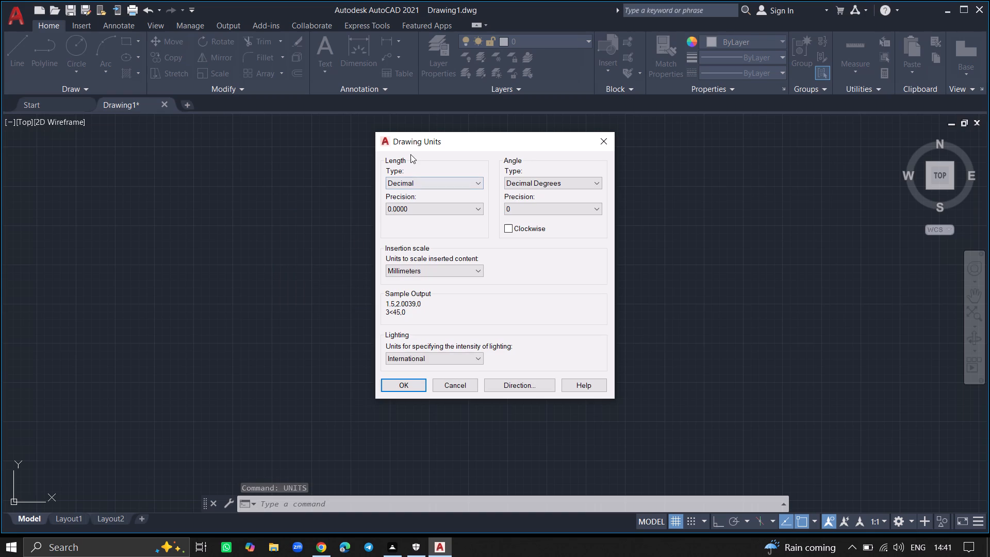
{"action": "left_click", "coordinate": [415, 180]}
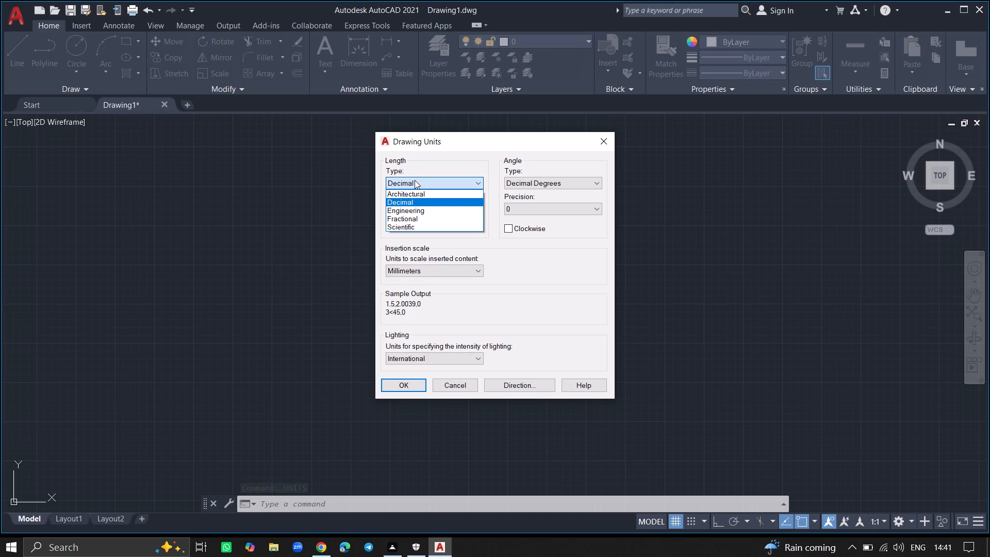
{"action": "left_click", "coordinate": [428, 214]}
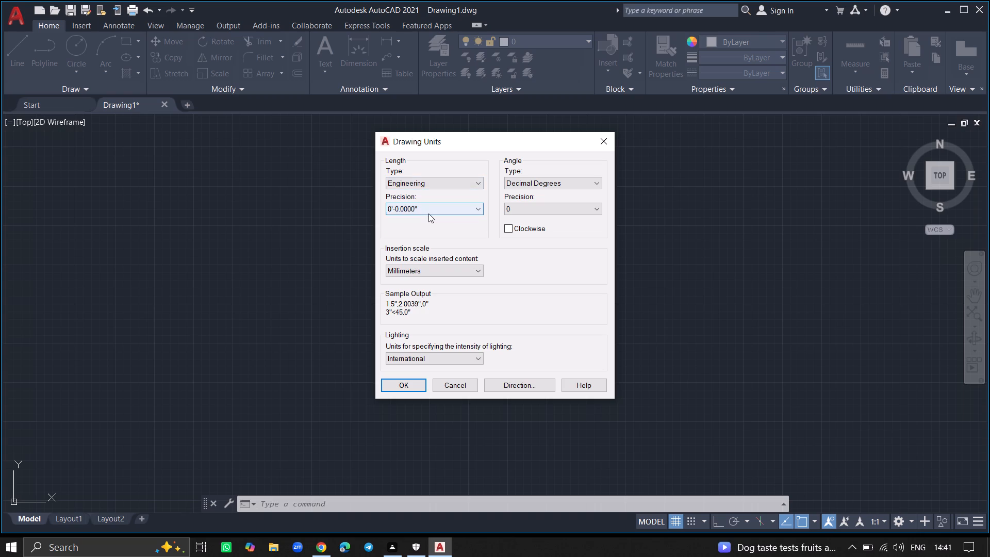
{"action": "left_click", "coordinate": [428, 209]}
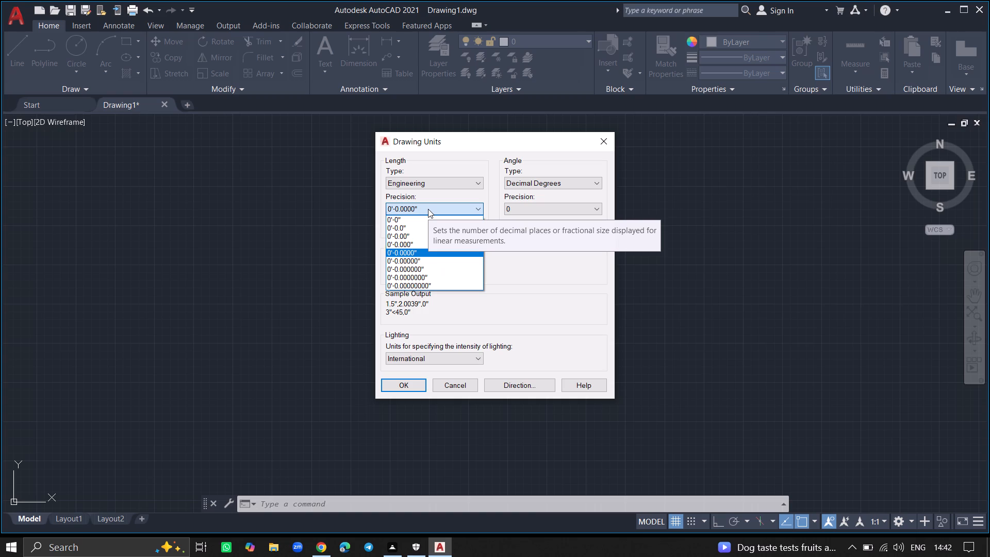
{"action": "left_click", "coordinate": [426, 217]}
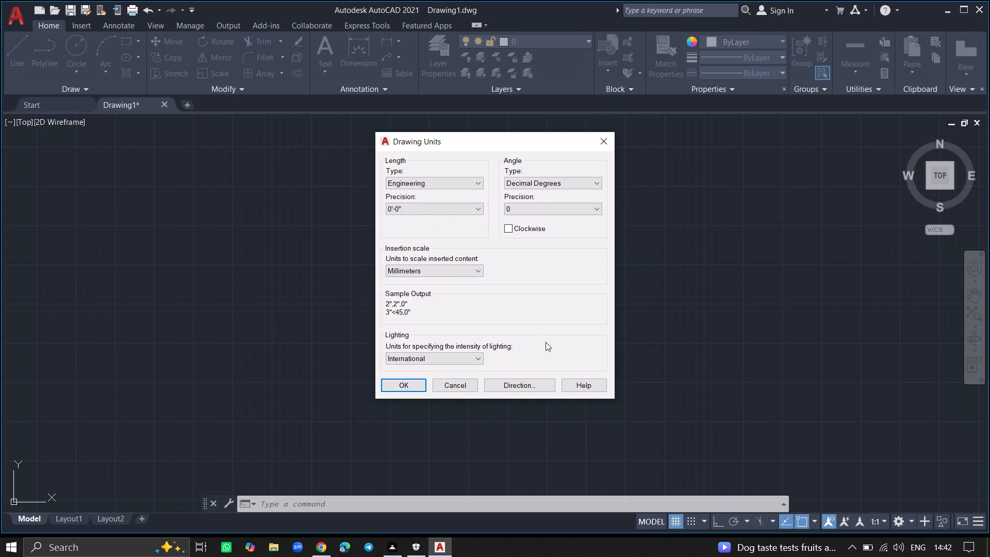
{"action": "left_click", "coordinate": [400, 386]}
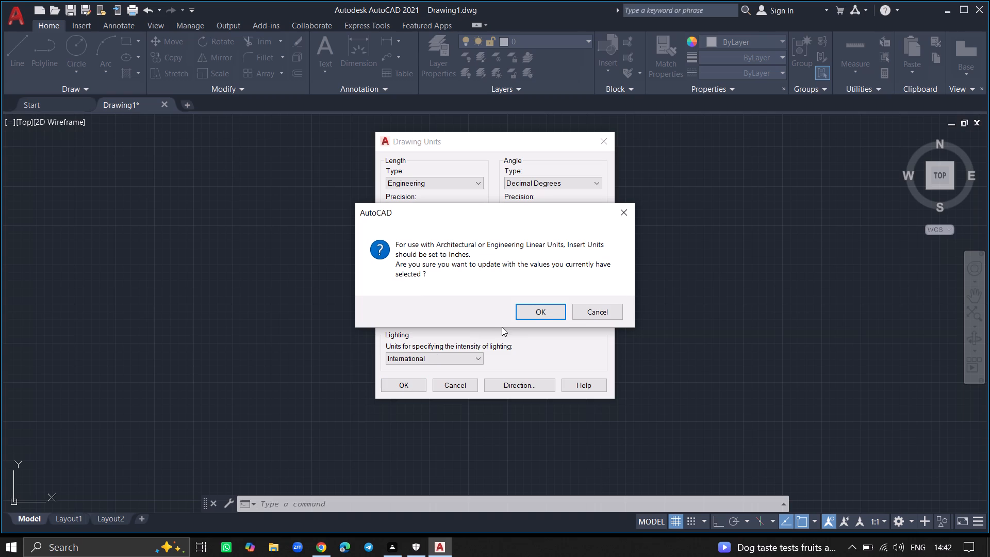
{"action": "left_click", "coordinate": [529, 313]}
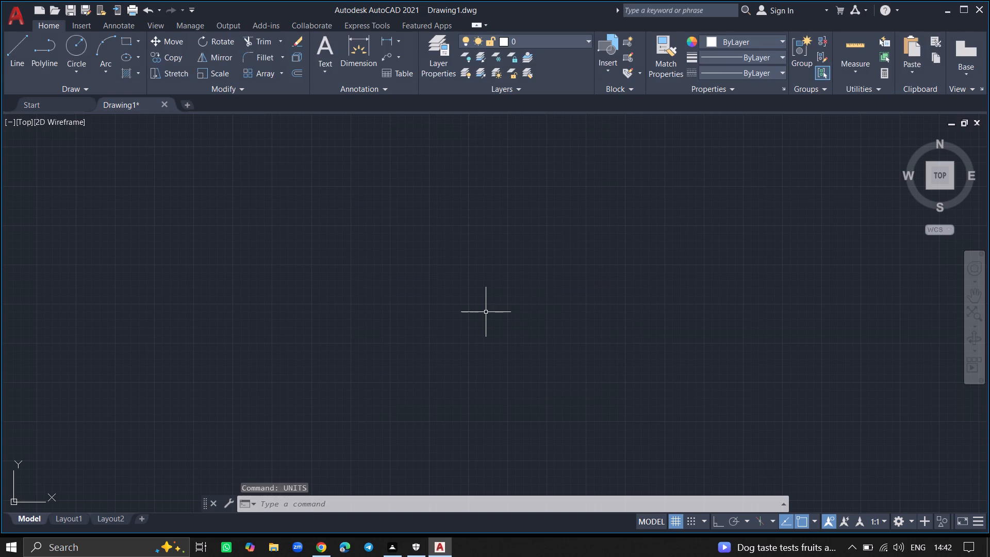
Modify the ISO-25 dimension style's primary units to Engineering with 0'-0" precision and set the style current.
{"action": "key", "text": "d"}
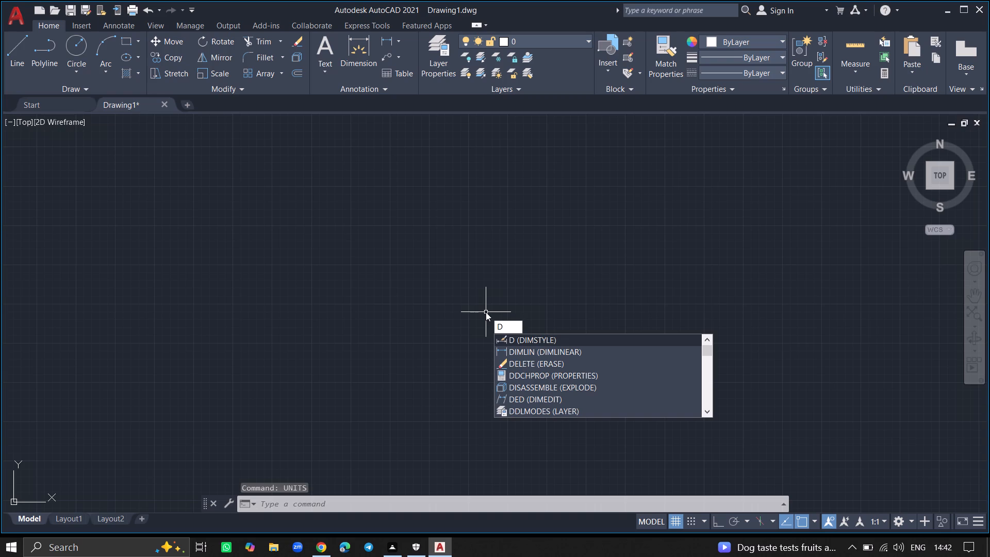
{"action": "key", "text": "Return"}
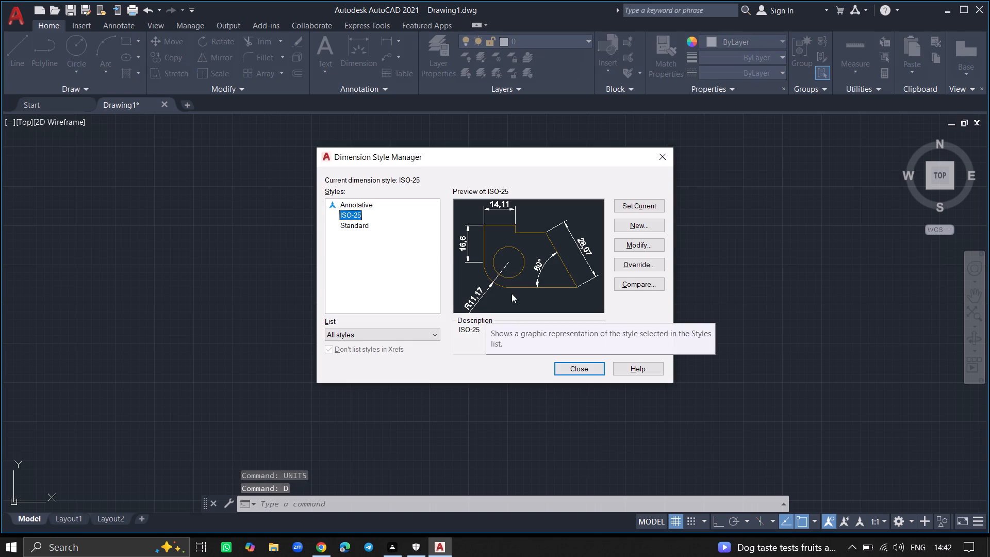
{"action": "left_click", "coordinate": [621, 244]}
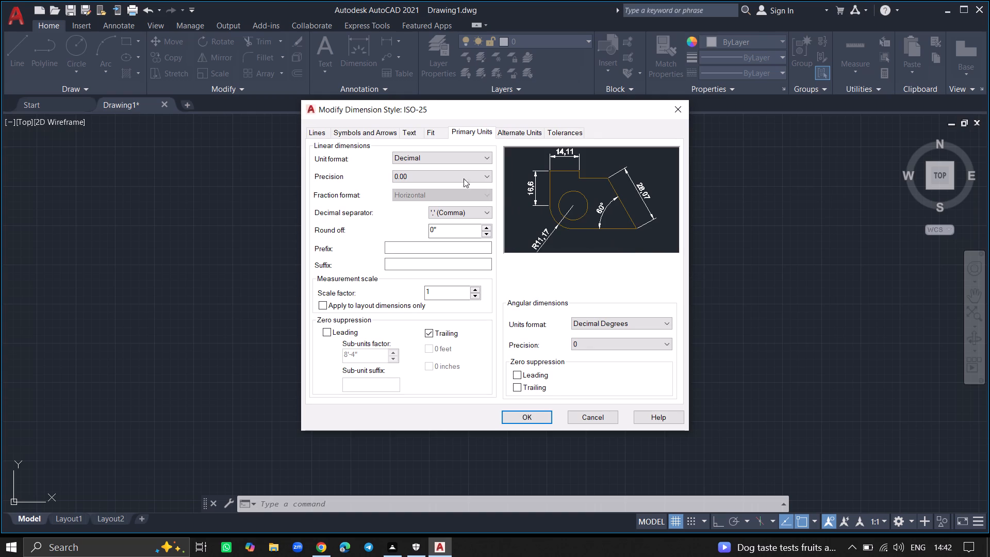
{"action": "left_click", "coordinate": [453, 159]}
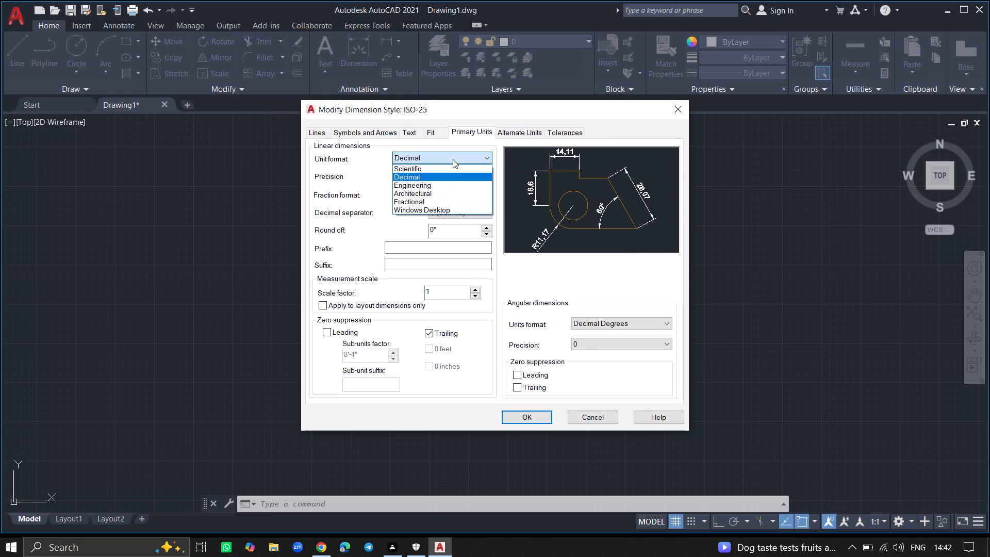
{"action": "left_click", "coordinate": [458, 185]}
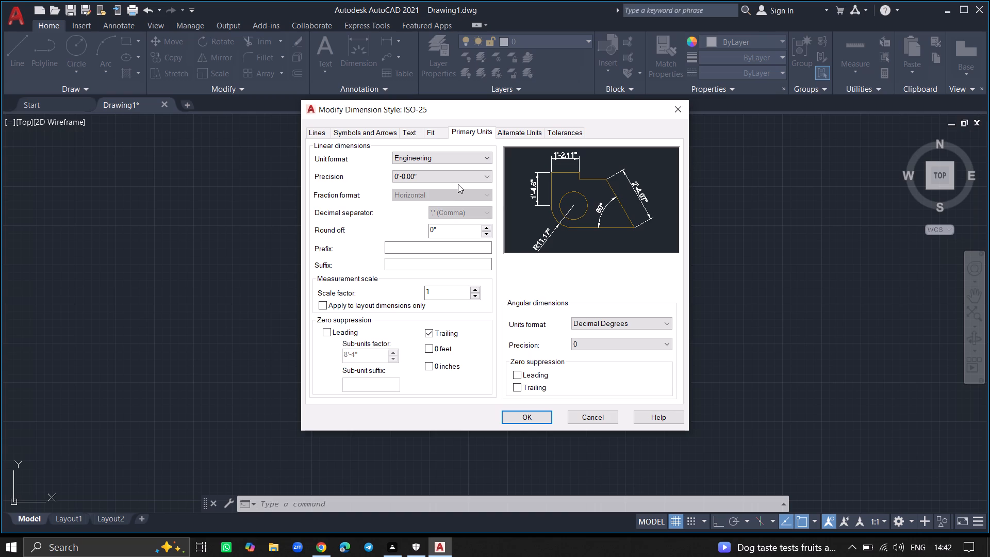
{"action": "left_click", "coordinate": [458, 177]}
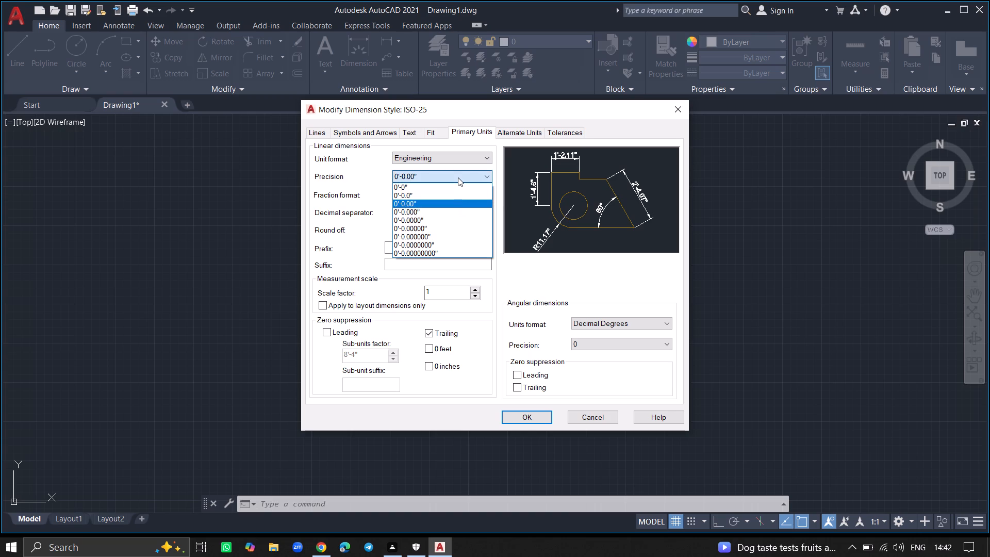
{"action": "left_click", "coordinate": [458, 187]}
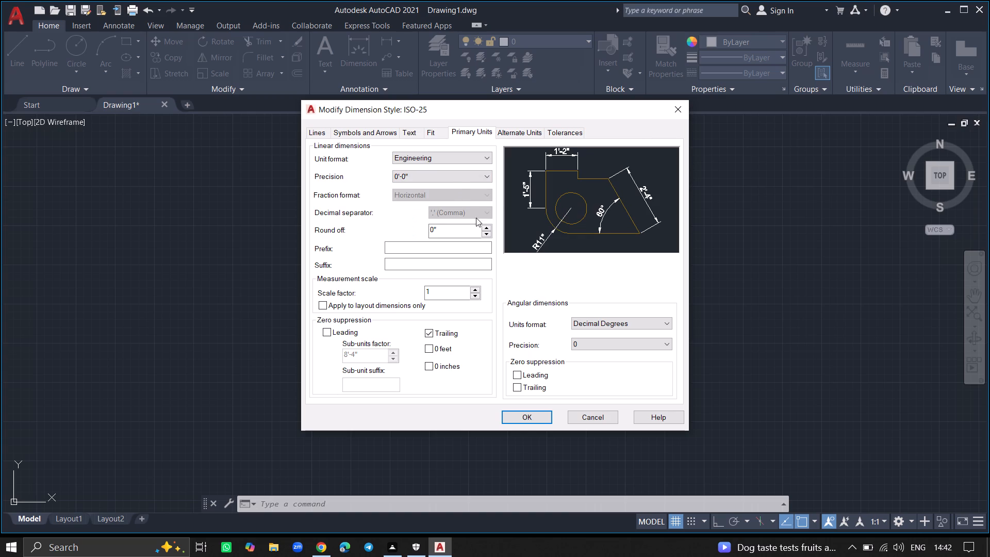
{"action": "left_click", "coordinate": [544, 422]}
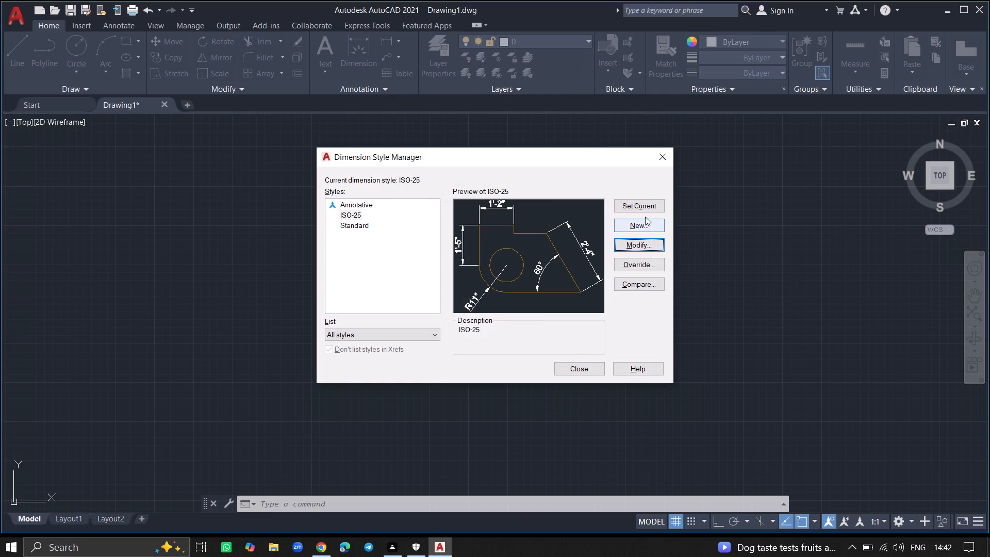
{"action": "left_click", "coordinate": [638, 205]}
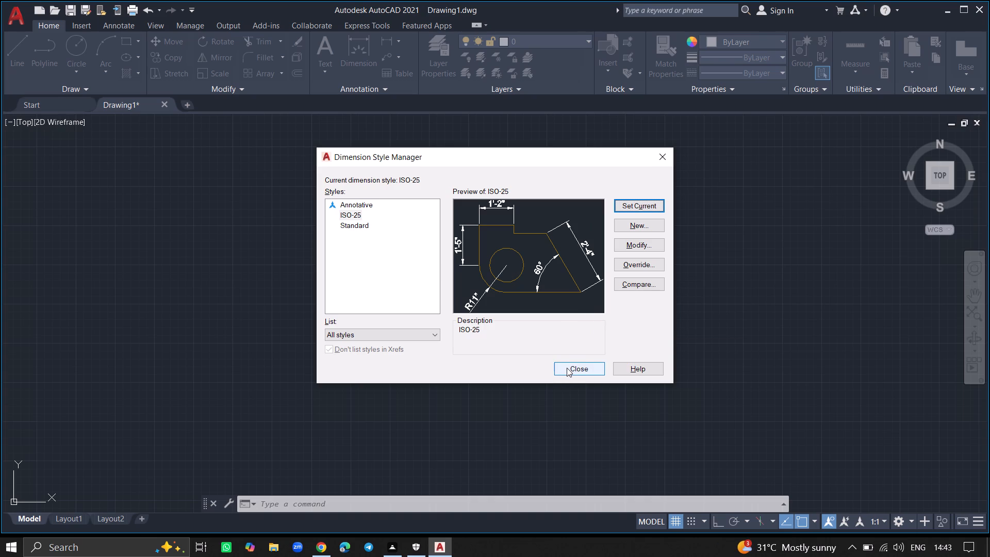
{"action": "left_click", "coordinate": [567, 368]}
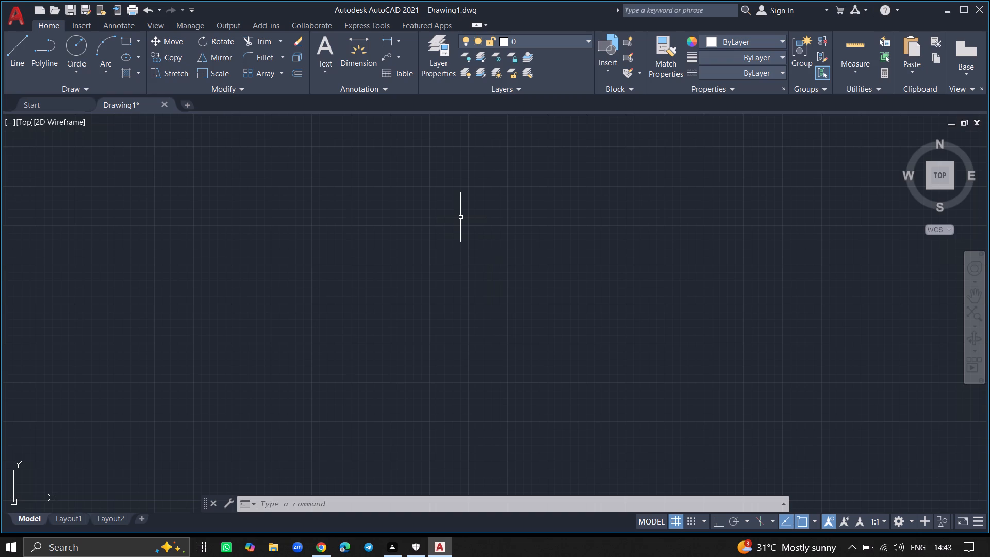
Make the walls layer current in the layer manager and close the manager.
{"action": "double_click", "coordinate": [432, 73]}
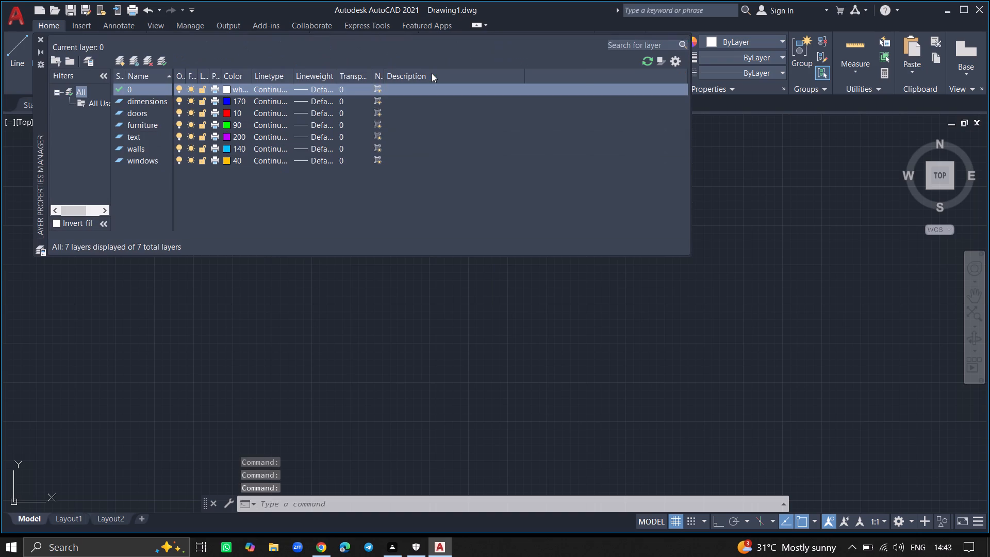
{"action": "double_click", "coordinate": [151, 152]}
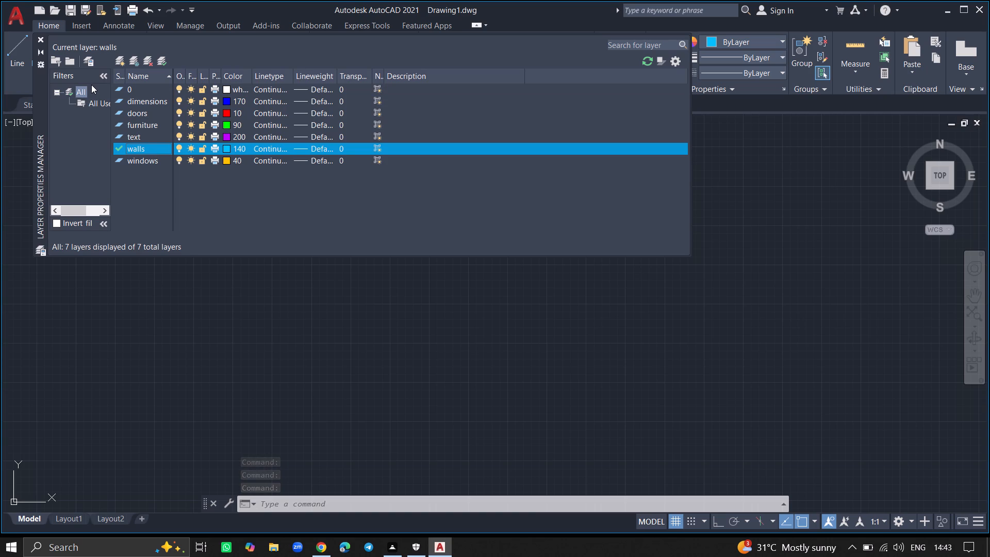
{"action": "left_click", "coordinate": [39, 37]}
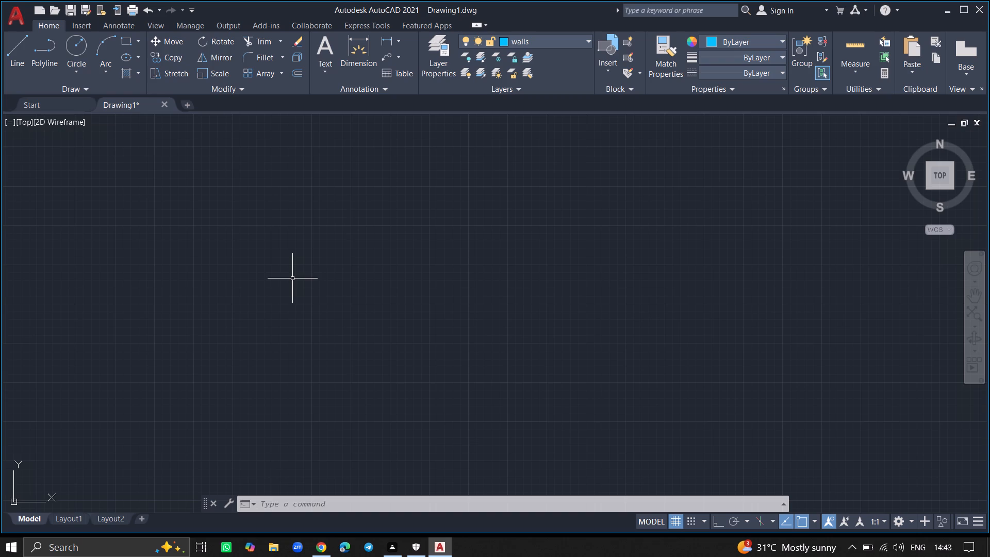
Draw a vertical construction line (XLINE) at about X = 232' in the empty drawing.
{"action": "key", "text": "x"}
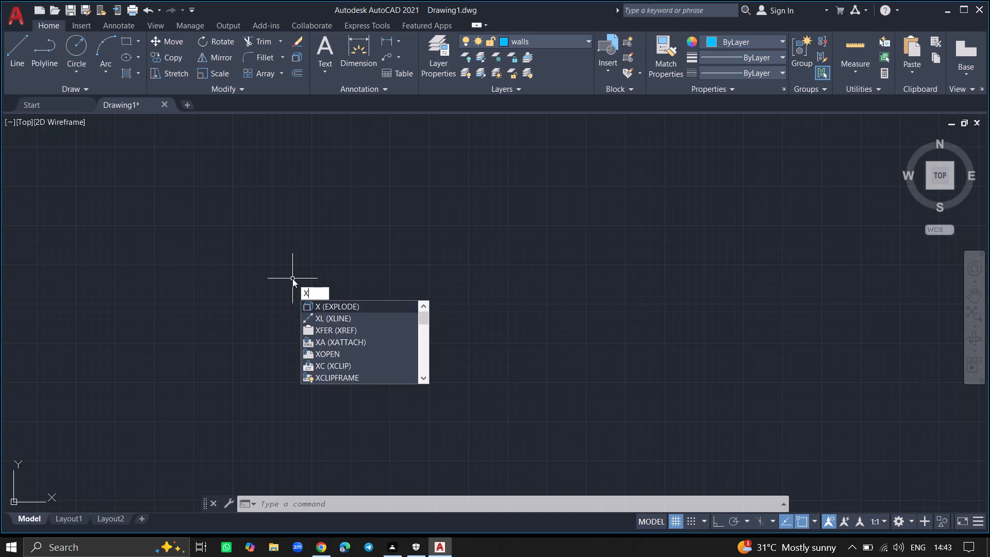
{"action": "key", "text": "l"}
{"action": "key", "text": "Return"}
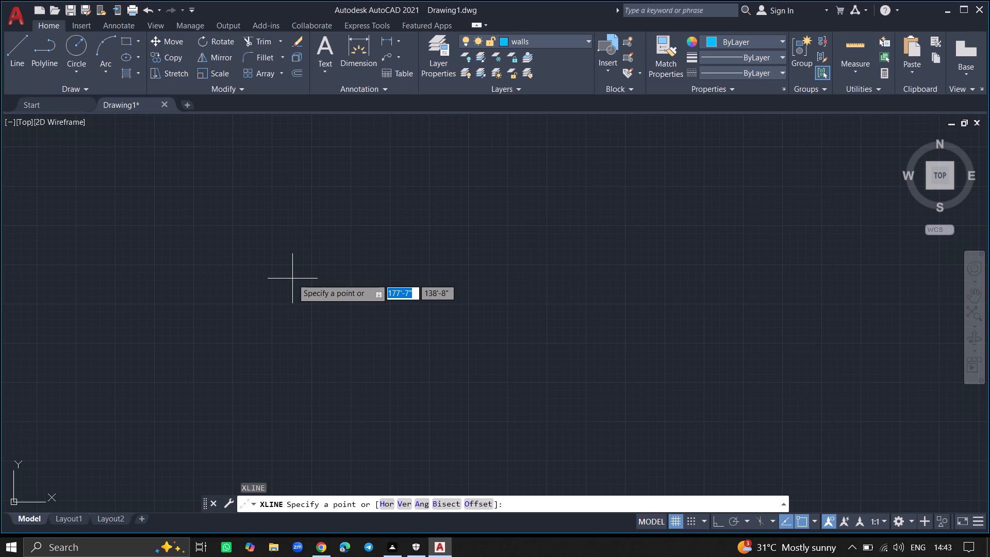
{"action": "left_click", "coordinate": [407, 501]}
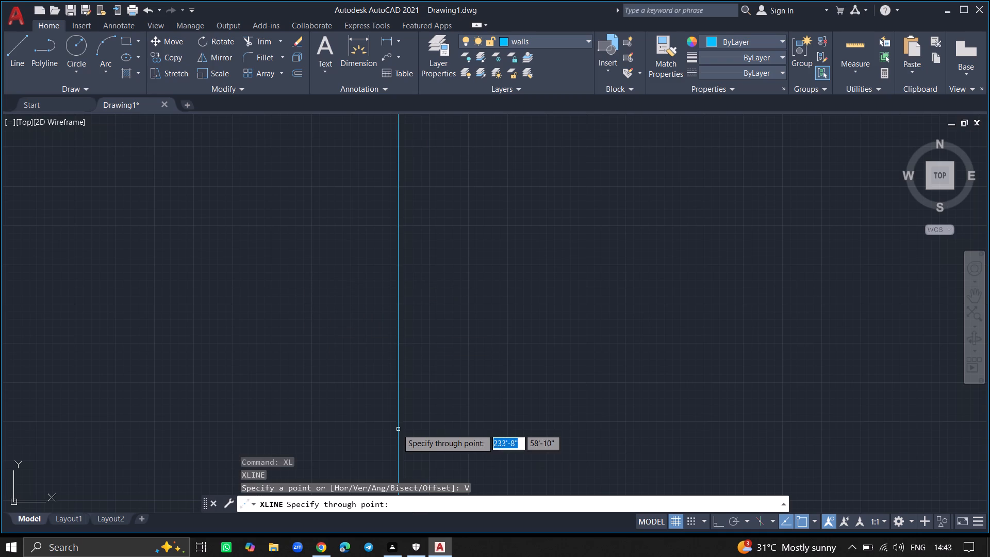
{"action": "left_click", "coordinate": [395, 427]}
{"action": "key", "text": "Return"}
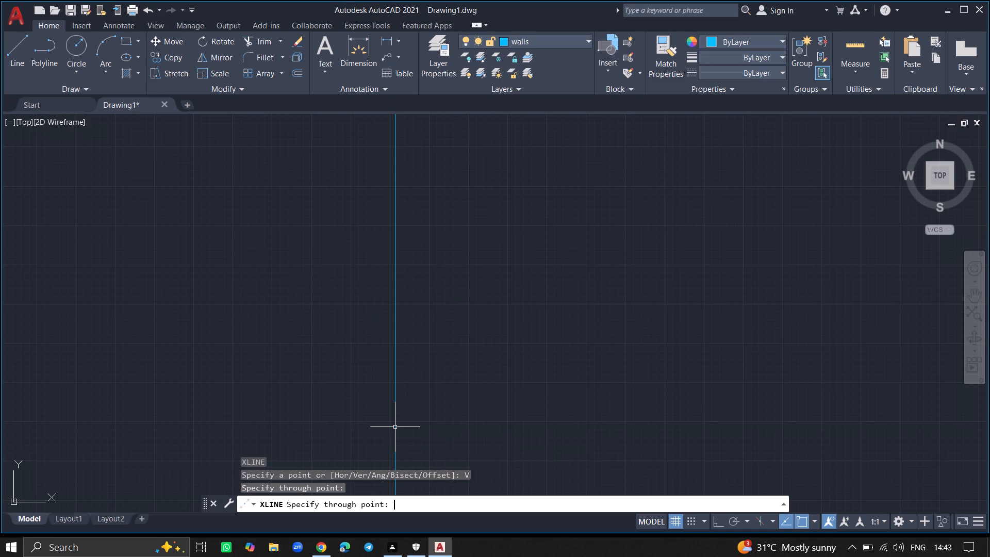
Draw a horizontal construction line (XLINE) crossing the vertical one at about Y = 114'-10".
{"action": "type", "text": "xl"}
{"action": "key", "text": "Return"}
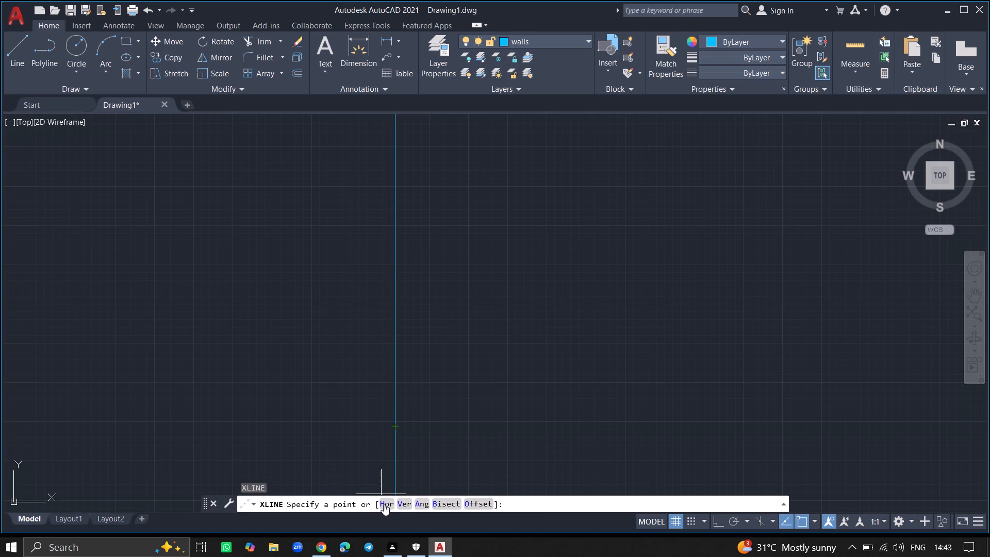
{"action": "left_click", "coordinate": [384, 505]}
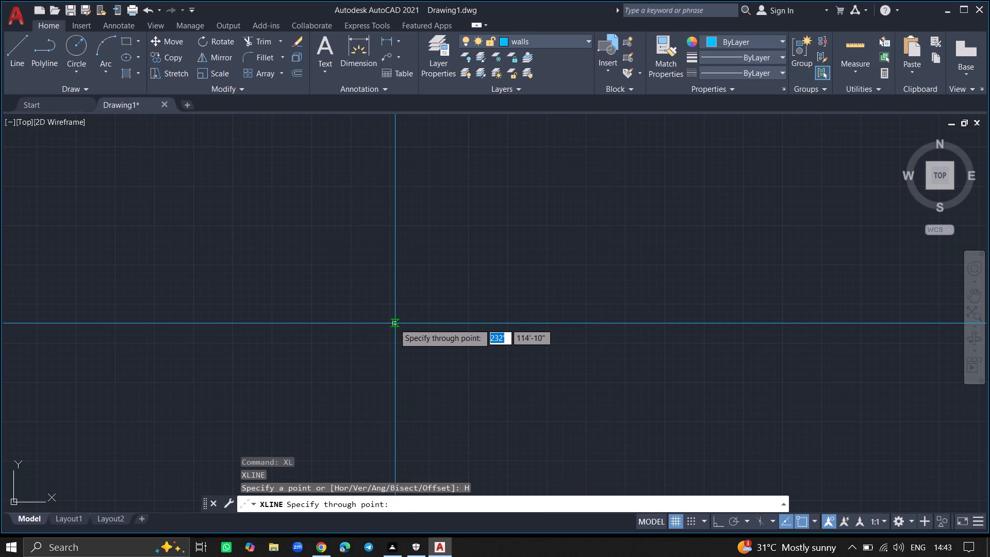
{"action": "left_click", "coordinate": [394, 323]}
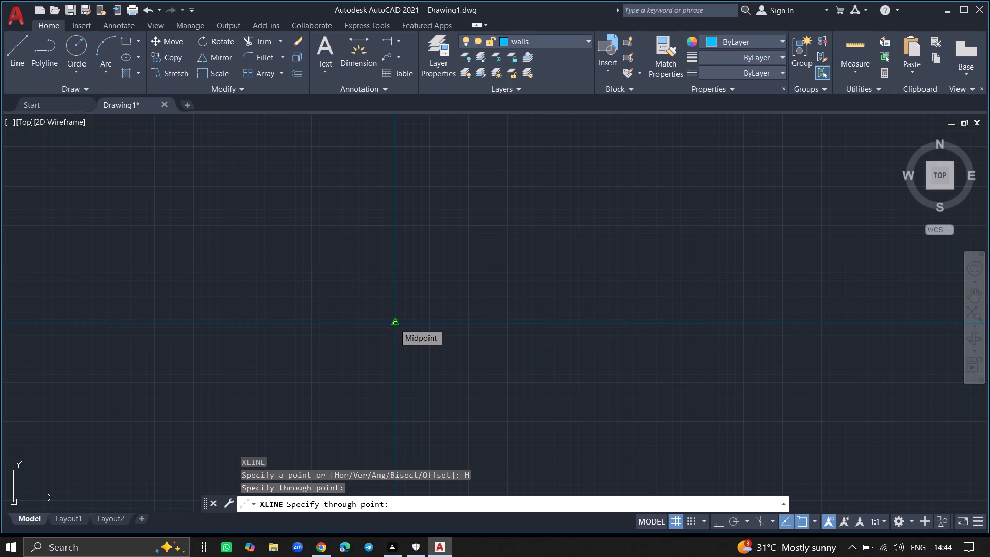
{"action": "key", "text": "Return"}
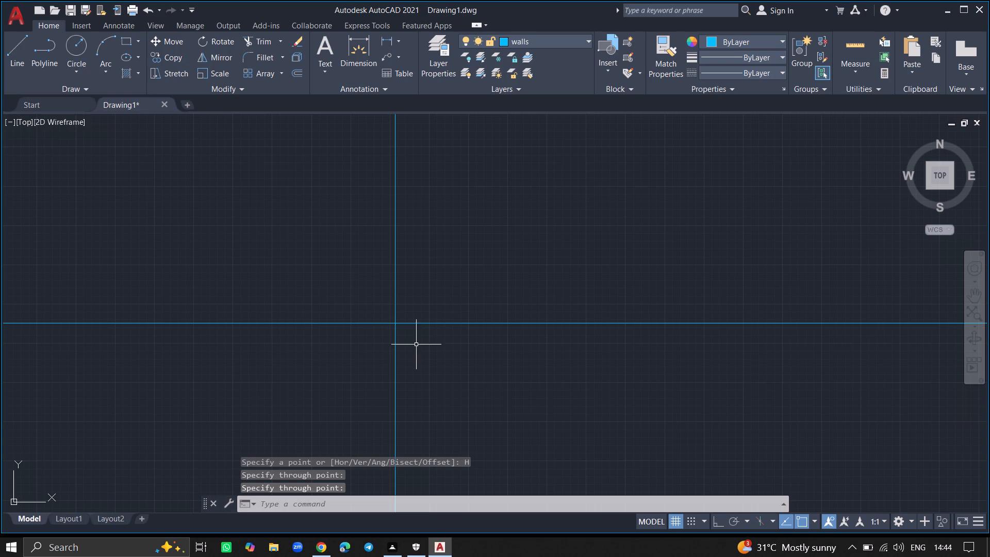
Offset the vertical construction line 9" to its right and the horizontal construction line 9" downward to form double wall lines.
{"action": "key", "text": "o"}
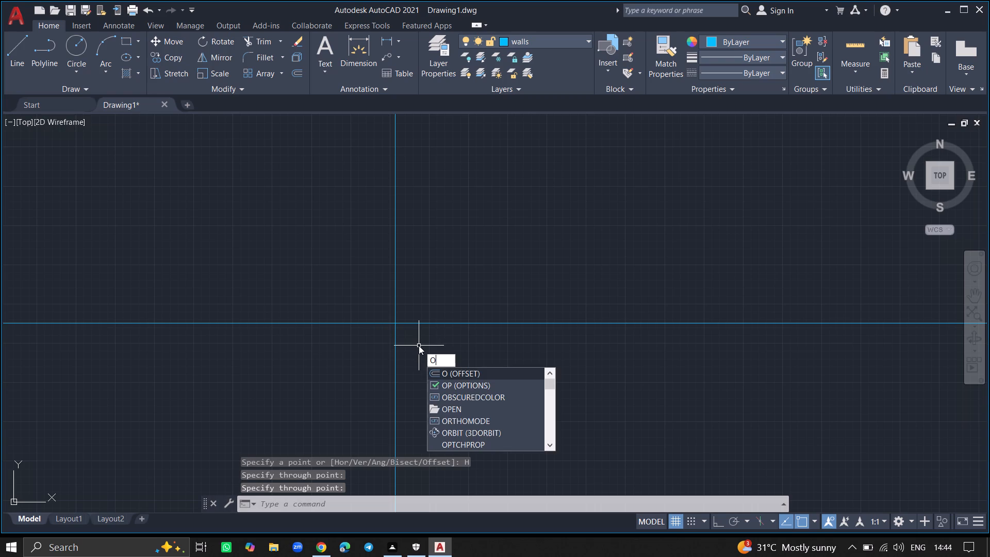
{"action": "type", "text": "ff"}
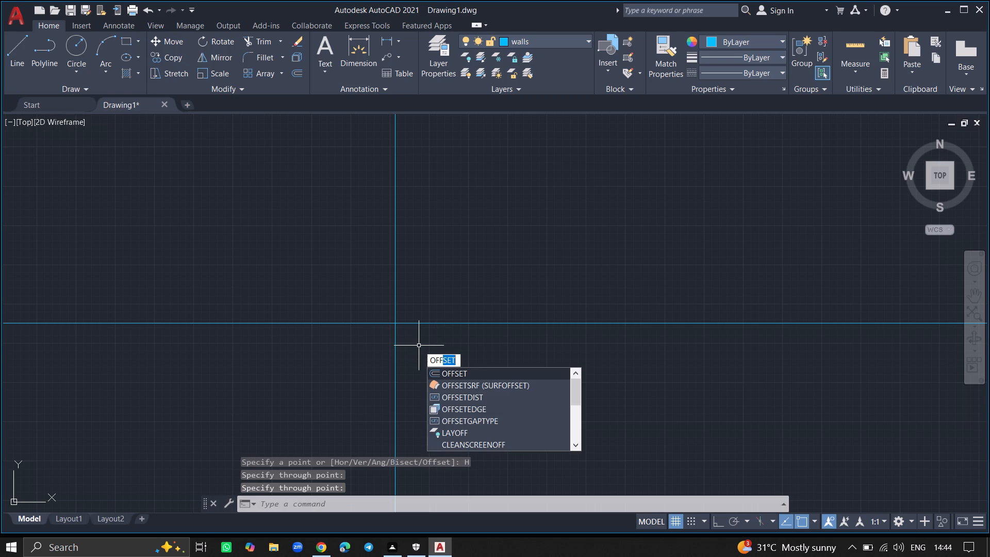
{"action": "left_click", "coordinate": [437, 369]}
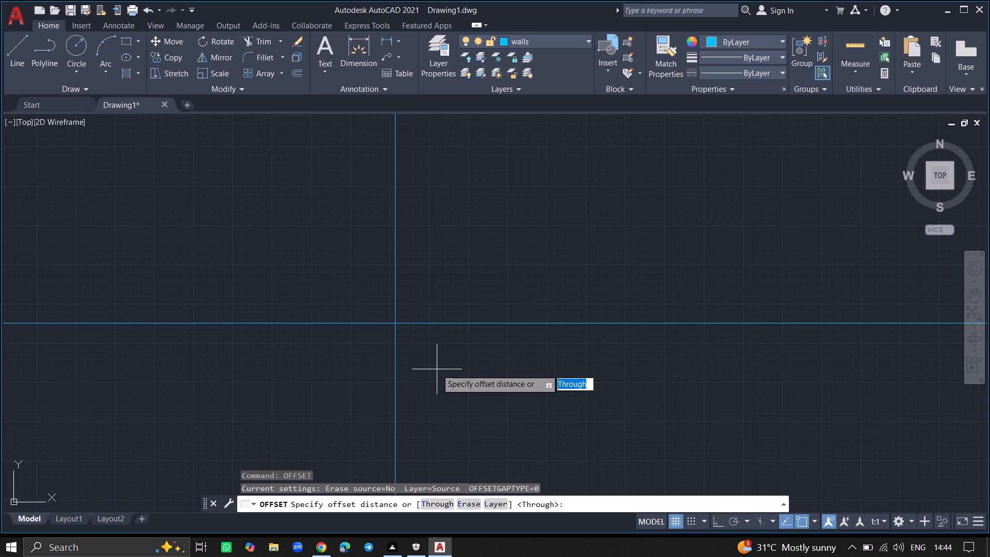
{"action": "key", "text": "9"}
{"action": "key", "text": "shift+quotedbl"}
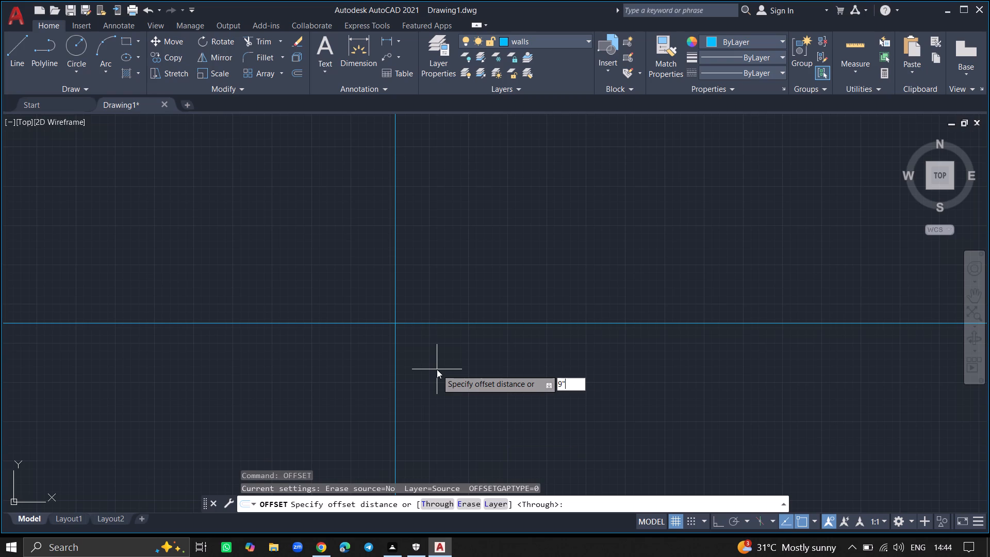
{"action": "key", "text": "Return"}
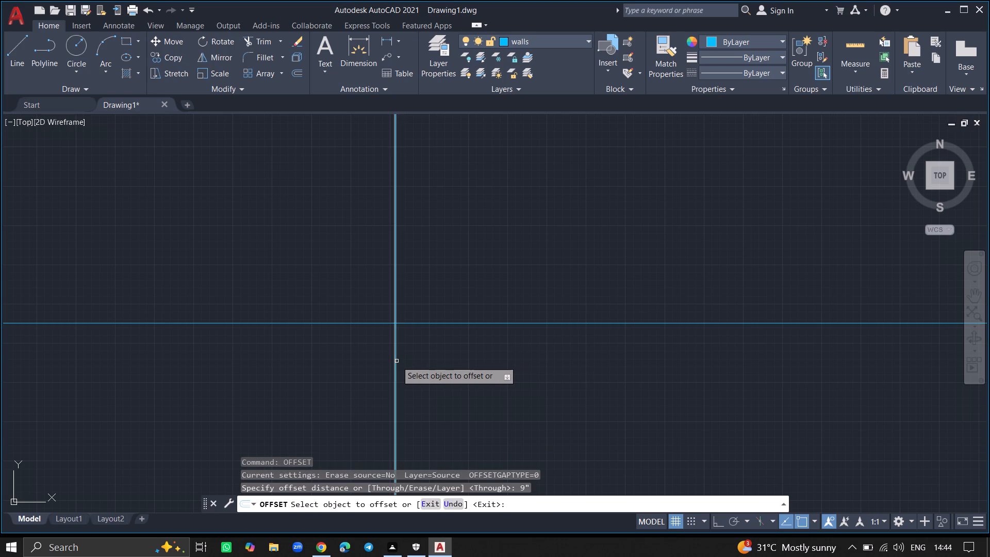
{"action": "left_click", "coordinate": [397, 361]}
{"action": "left_click", "coordinate": [437, 367]}
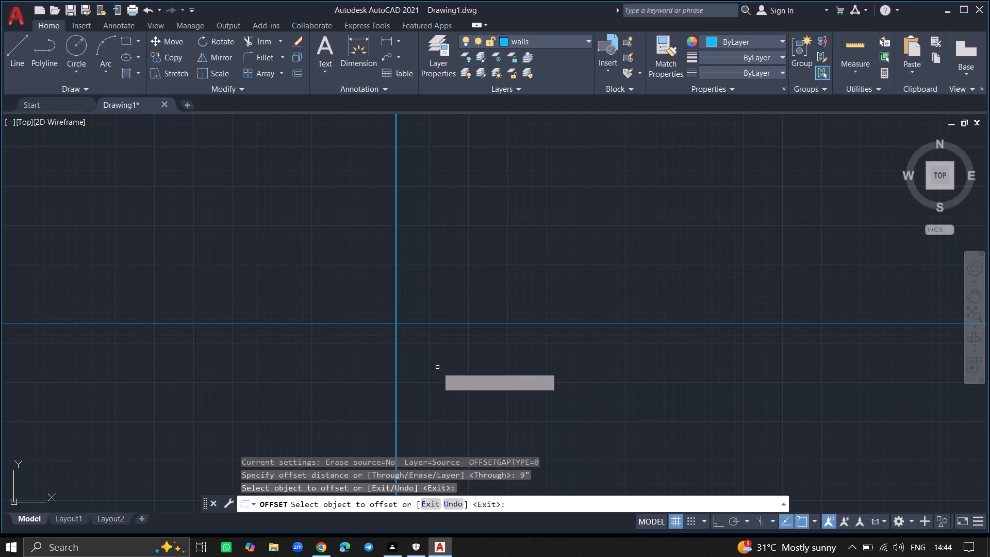
{"action": "scroll", "coordinate": [397, 317], "scroll_direction": "up", "scroll_amount": 8, "text": "ctrl"}
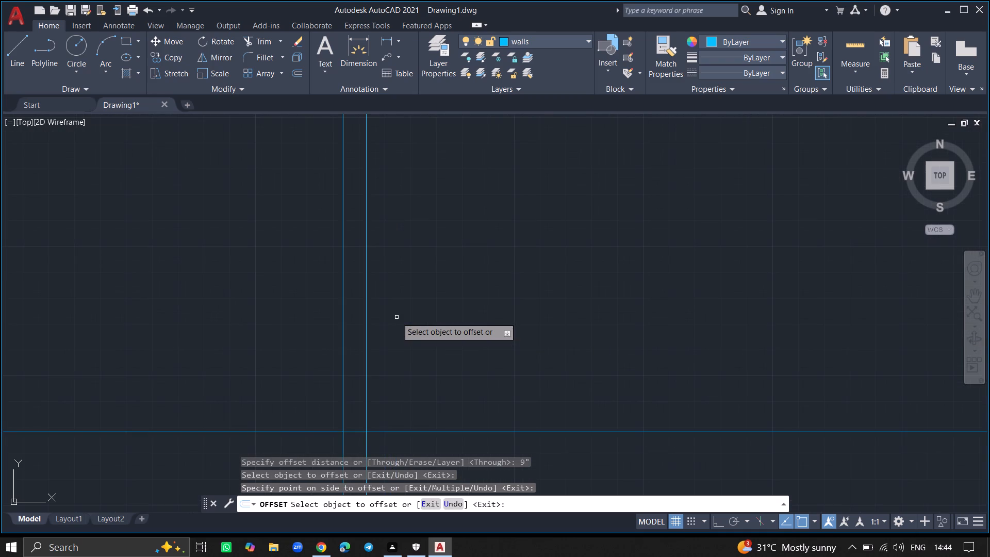
{"action": "left_click", "coordinate": [304, 433]}
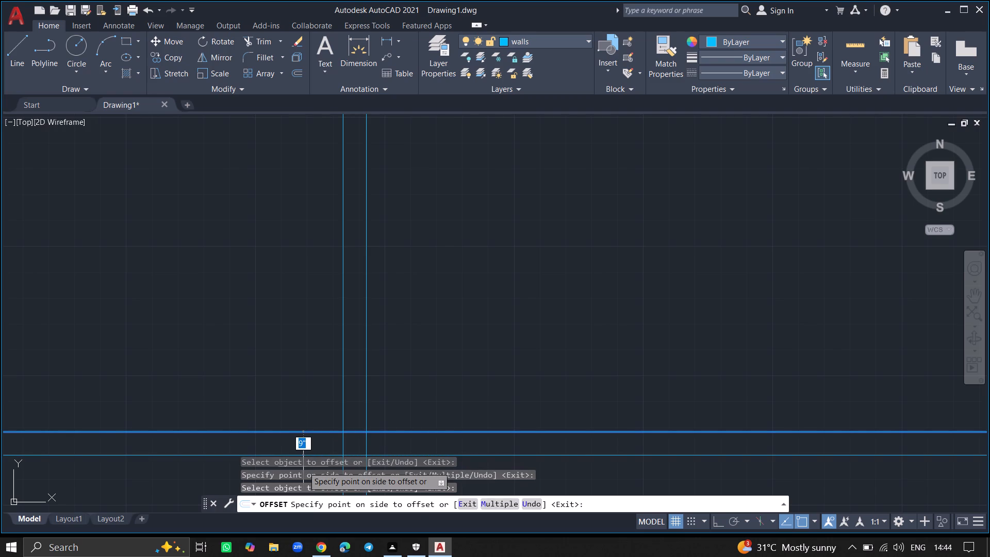
{"action": "left_click", "coordinate": [303, 467]}
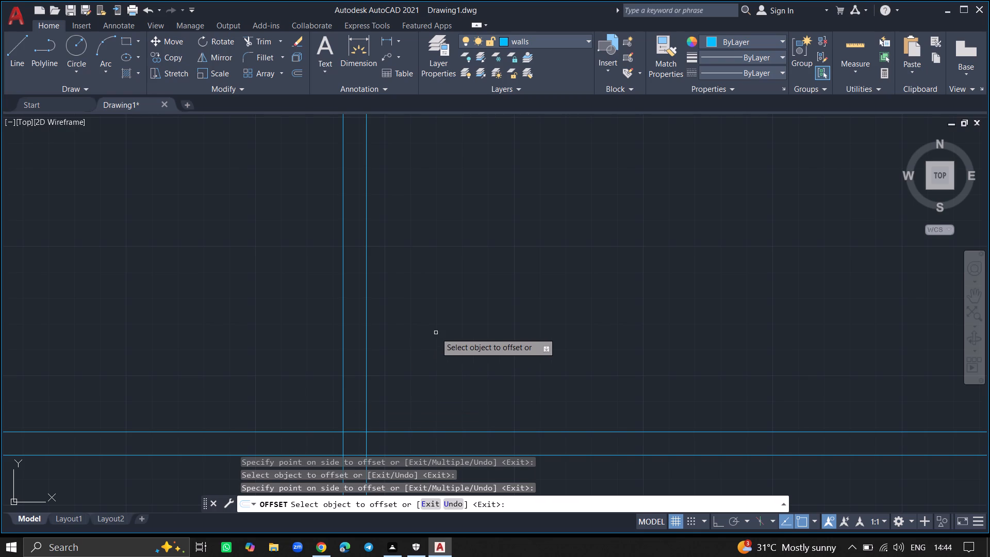
{"action": "key", "text": "Return"}
Trim both vertical lines above the upper horizontal line and both horizontal lines beyond the outer vertical line to form the wall corner.
{"action": "type", "text": "trim"}
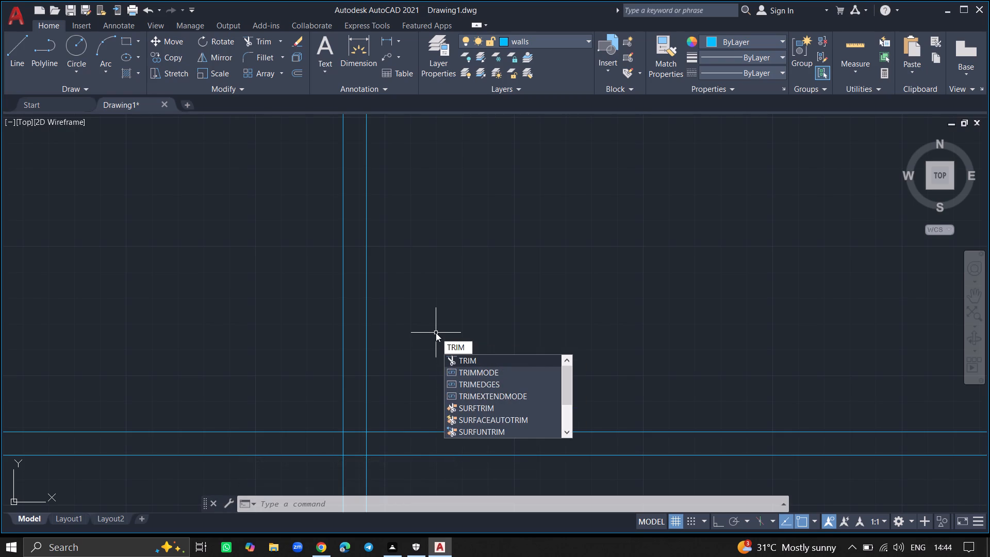
{"action": "key", "text": "Return"}
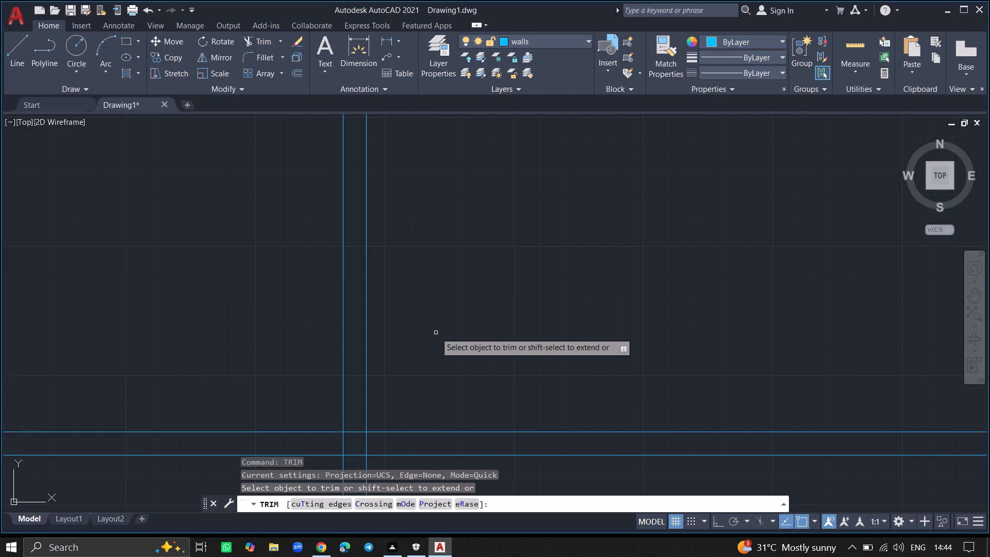
{"action": "left_click", "coordinate": [366, 318]}
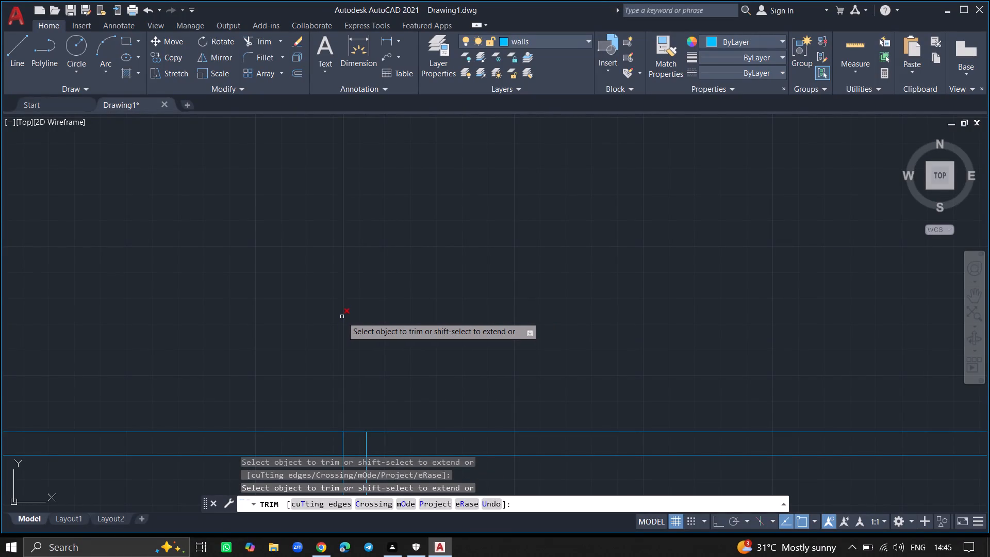
{"action": "left_click", "coordinate": [342, 317]}
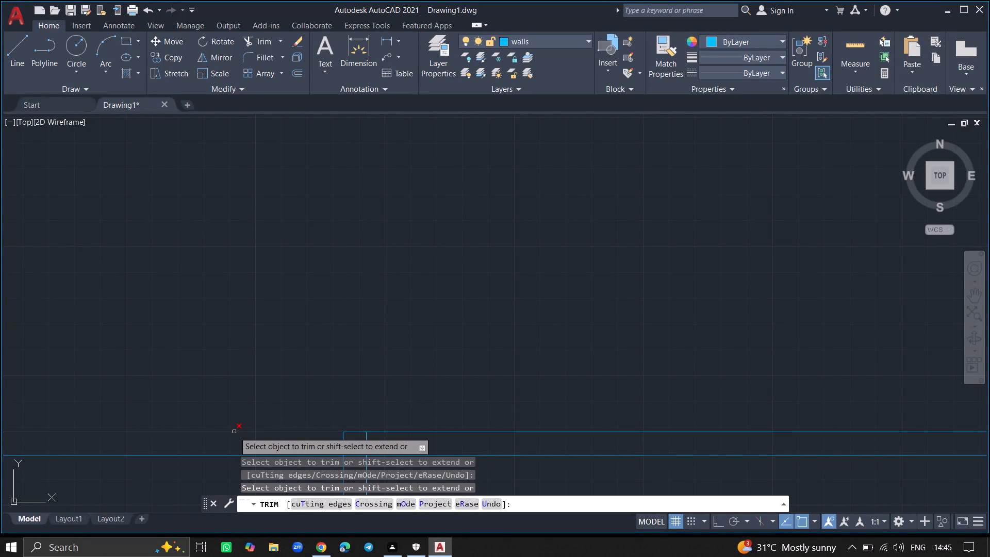
{"action": "left_click", "coordinate": [234, 432]}
{"action": "left_click", "coordinate": [232, 455]}
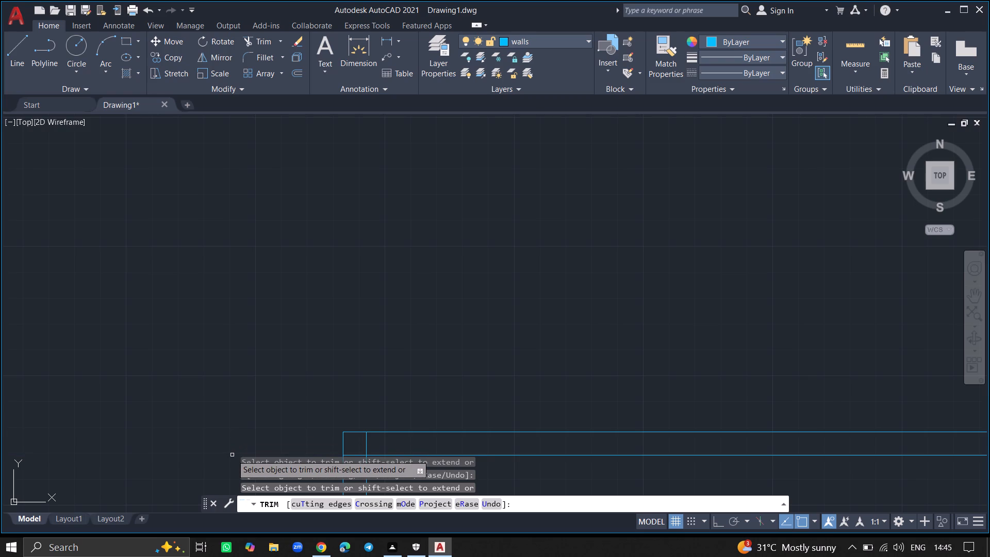
{"action": "key", "text": "Return"}
Save the drawing in the Documents folder under the file name DOUBLE HOME, as an AutoCAD 2018 drawing.
{"action": "scroll", "coordinate": [232, 455], "scroll_direction": "down", "scroll_amount": 6, "text": "ctrl"}
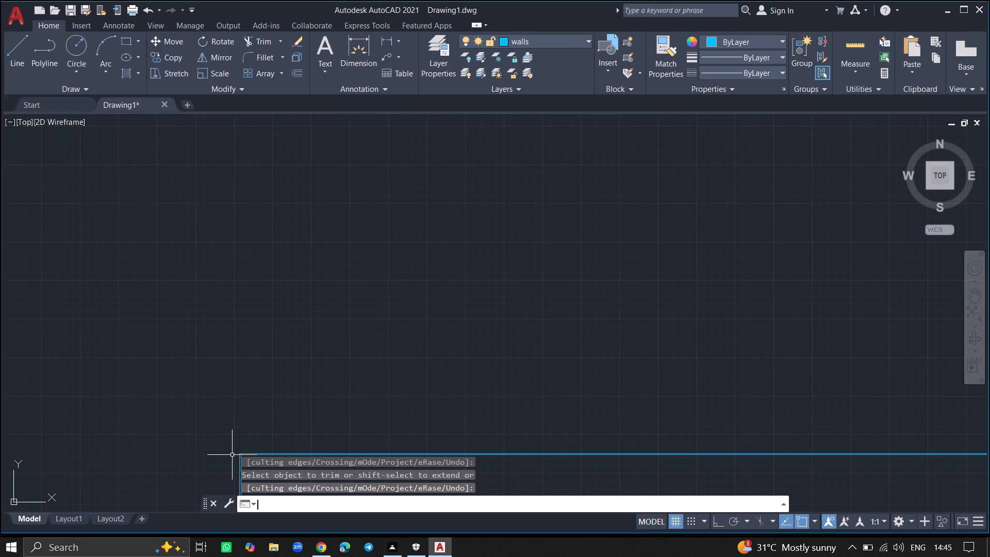
{"action": "scroll", "coordinate": [239, 482], "scroll_direction": "up", "scroll_amount": 7, "text": "ctrl"}
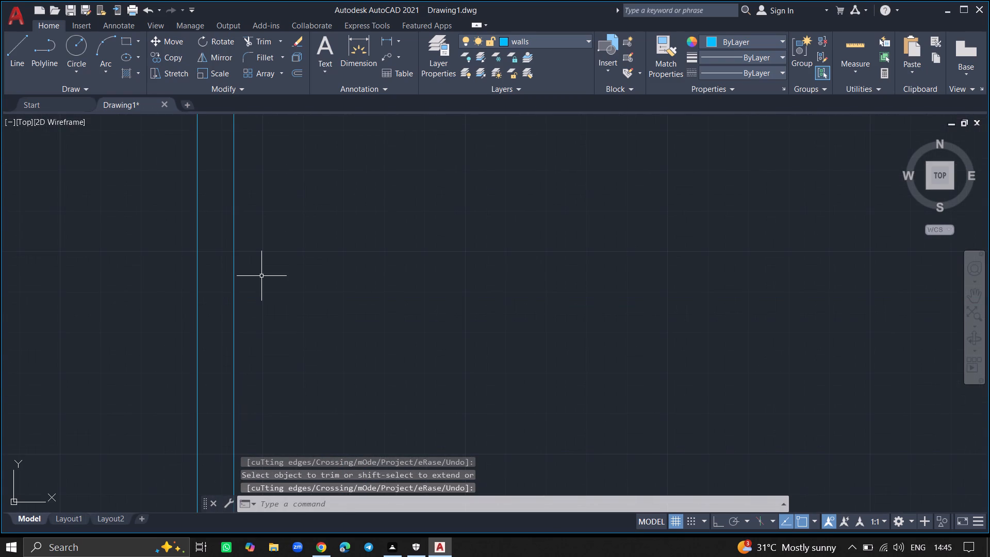
{"action": "scroll", "coordinate": [261, 276], "scroll_direction": "down", "scroll_amount": 4, "text": "ctrl"}
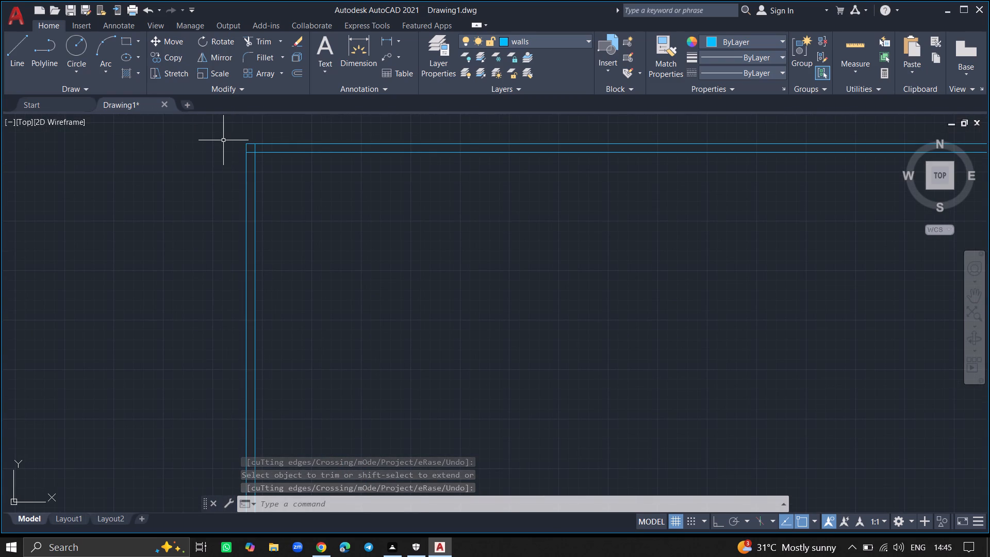
{"action": "key", "text": "ctrl+s"}
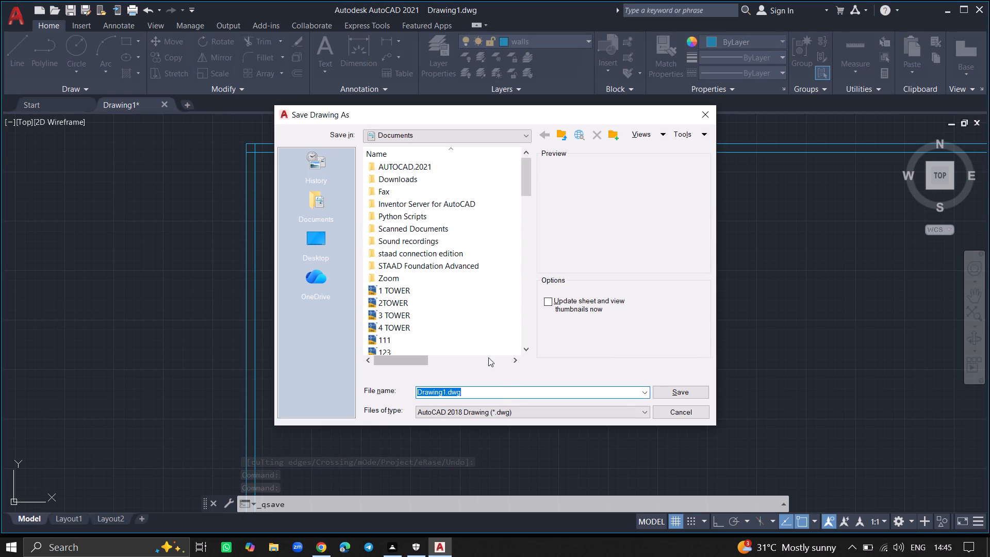
{"action": "left_click", "coordinate": [507, 392]}
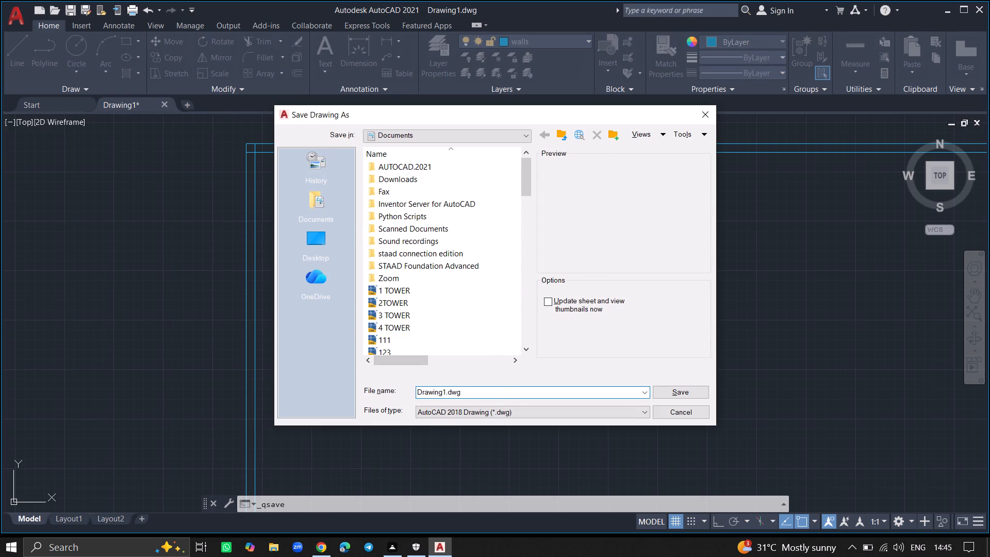
{"action": "key", "text": "BackSpace"}
{"action": "key", "text": "BackSpace"}
{"action": "key", "text": "BackSpace"}
{"action": "key", "text": "BackSpace"}
{"action": "key", "text": "BackSpace"}
{"action": "key", "text": "BackSpace"}
{"action": "key", "text": "BackSpace"}
{"action": "key", "text": "BackSpace"}
{"action": "key", "text": "BackSpace"}
{"action": "key", "text": "BackSpace"}
{"action": "key", "text": "BackSpace"}
{"action": "key", "text": "BackSpace"}
{"action": "key", "text": "BackSpace"}
{"action": "key", "text": "BackSpace"}
{"action": "key", "text": "BackSpace"}
{"action": "key", "text": "BackSpace"}
{"action": "key", "text": "BackSpace"}
{"action": "type", "text": "DOUBLE"}
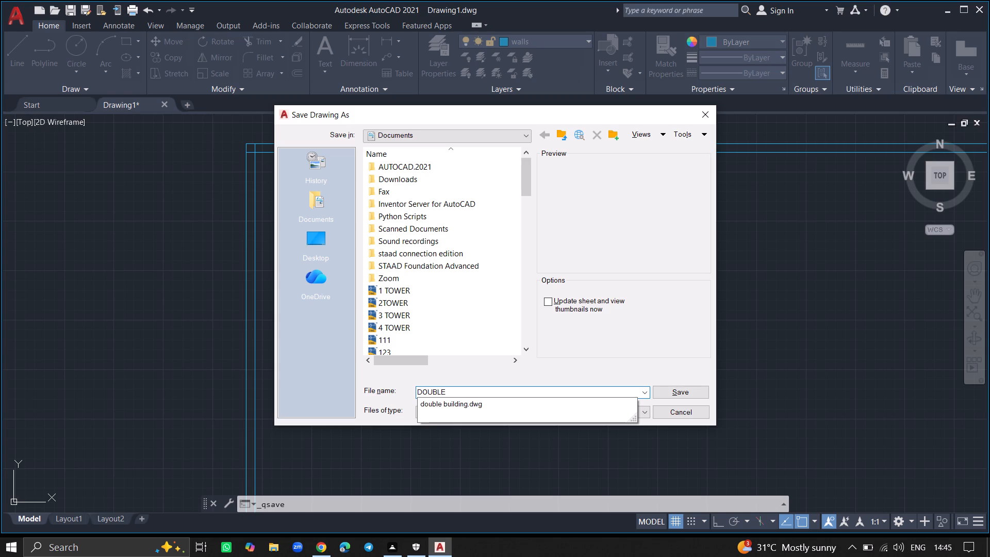
{"action": "key", "text": "space"}
{"action": "type", "text": "HO"}
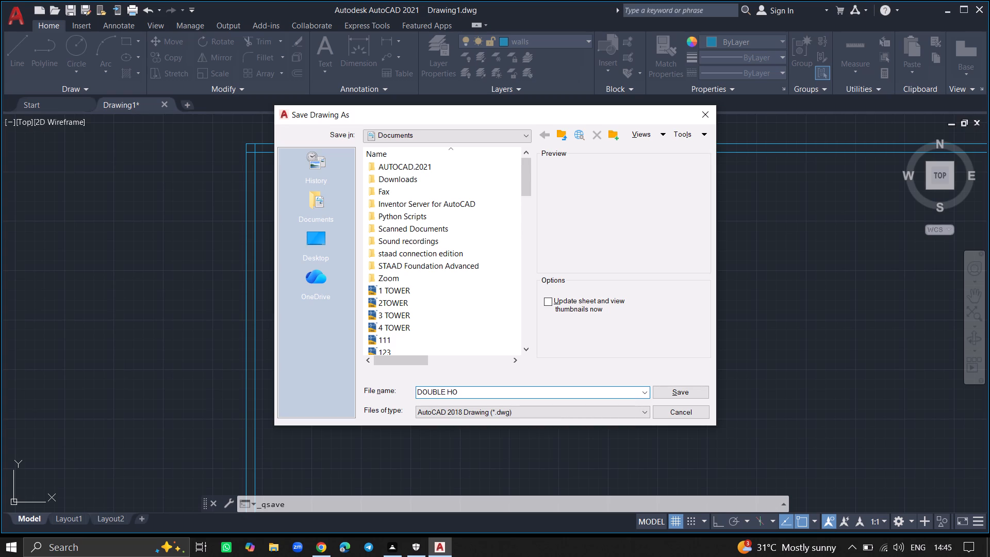
{"action": "type", "text": "ME"}
{"action": "left_click", "coordinate": [664, 390]}
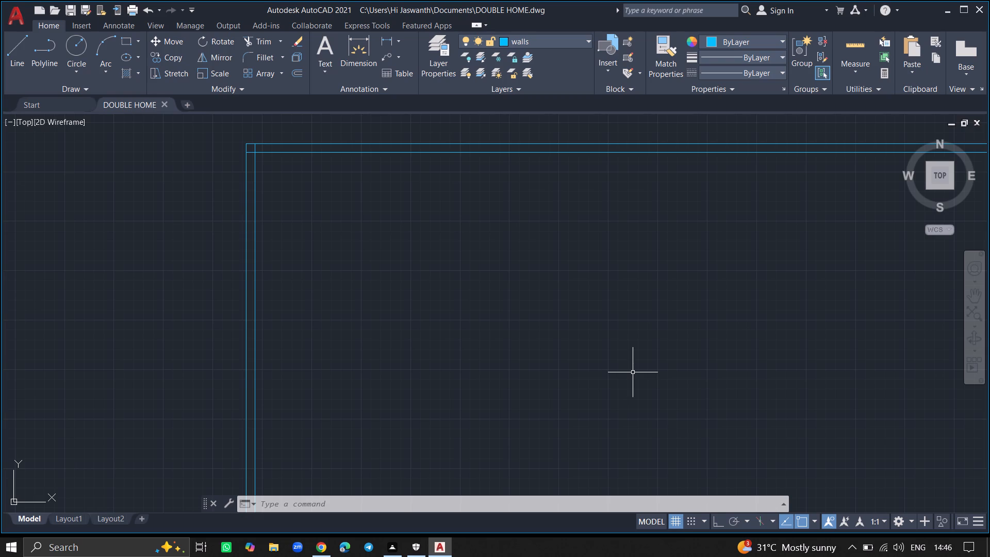
Offset the inner line of the vertical wall 13' to the right, into the plan, for the first room's width.
{"action": "type", "text": "OFFS"}
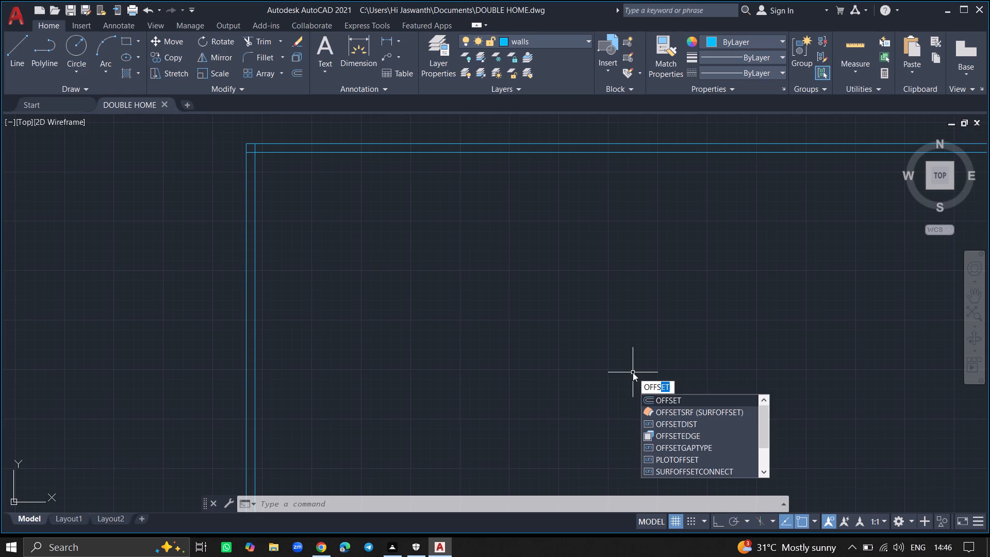
{"action": "left_click", "coordinate": [668, 401]}
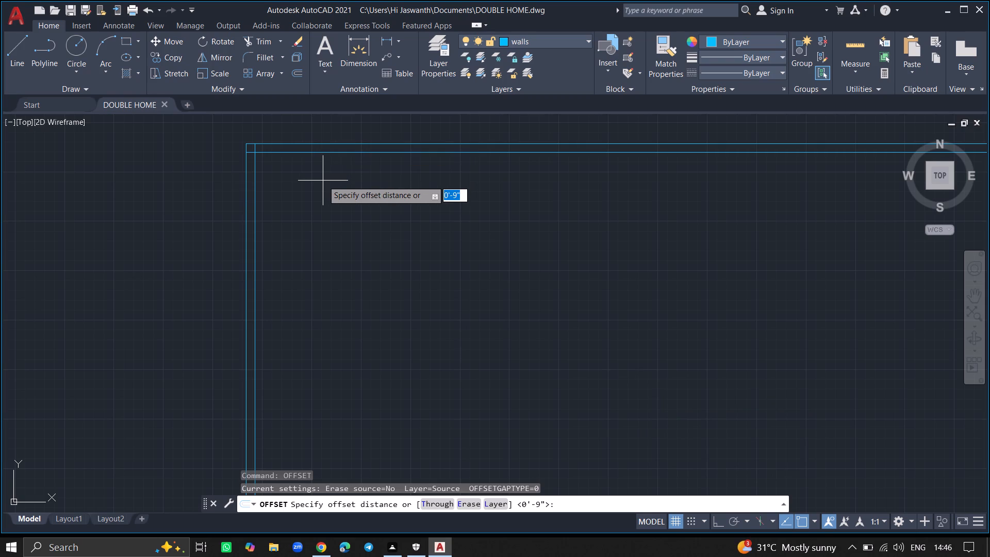
{"action": "type", "text": "13'"}
{"action": "key", "text": "Return"}
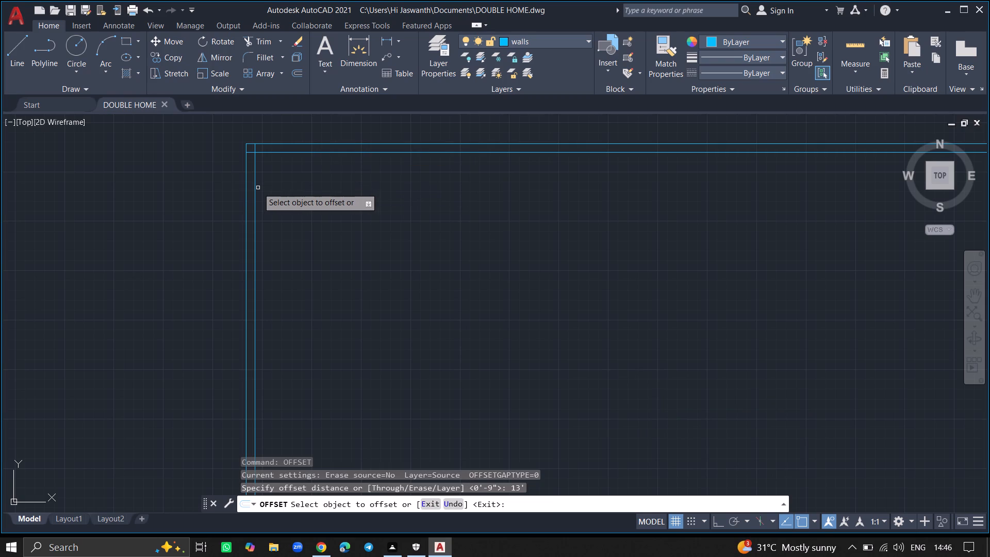
{"action": "left_click", "coordinate": [254, 188]}
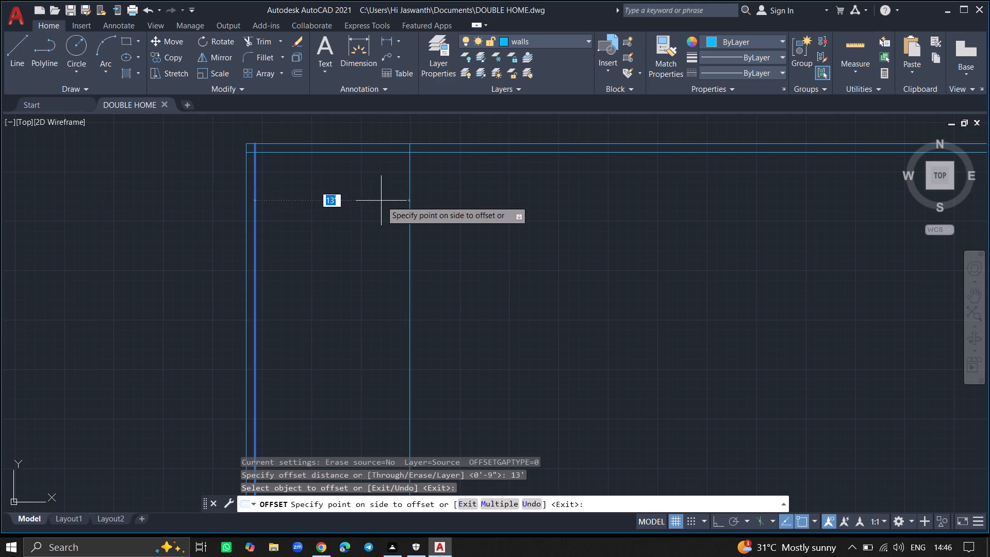
{"action": "left_click", "coordinate": [384, 202]}
{"action": "key", "text": "Return"}
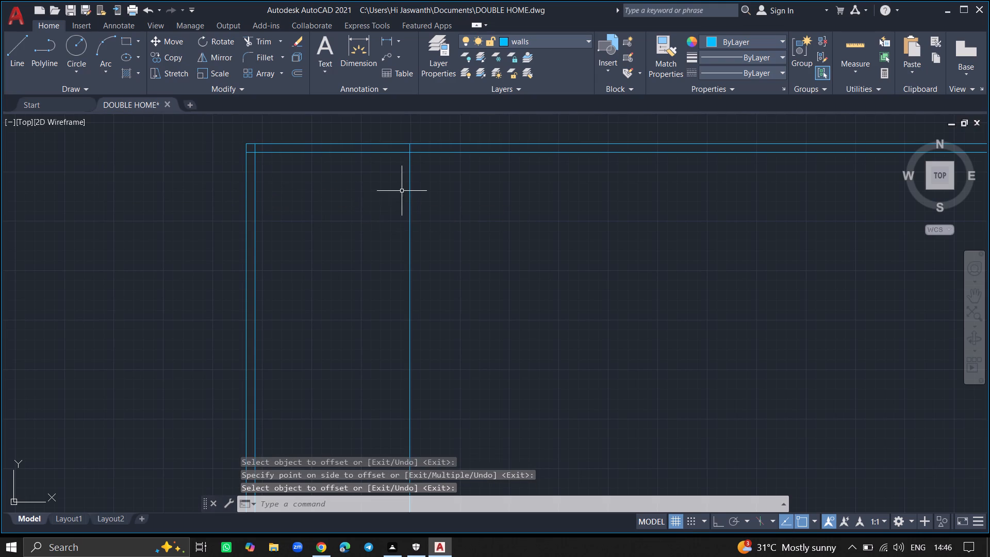
Offset the new vertical room line 9" to the right to give the partition wall its thickness.
{"action": "type", "text": "OFFSET"}
{"action": "key", "text": "Return"}
{"action": "key", "text": "9"}
{"action": "key", "text": "shift+quotedbl"}
{"action": "key", "text": "Return"}
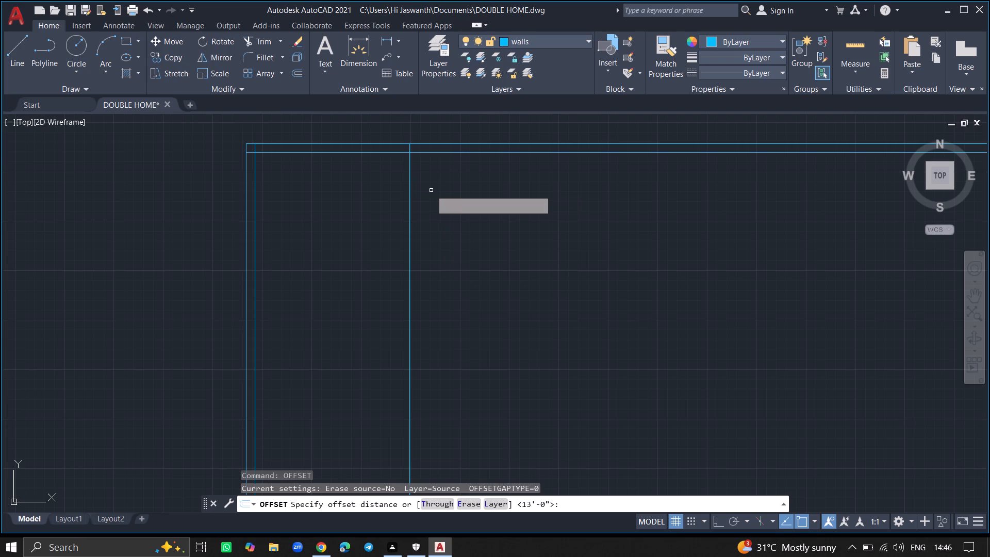
{"action": "left_click_drag", "start_coordinate": [410, 191], "coordinate": [437, 187]}
{"action": "left_click", "coordinate": [437, 187]}
{"action": "key", "text": "Return"}
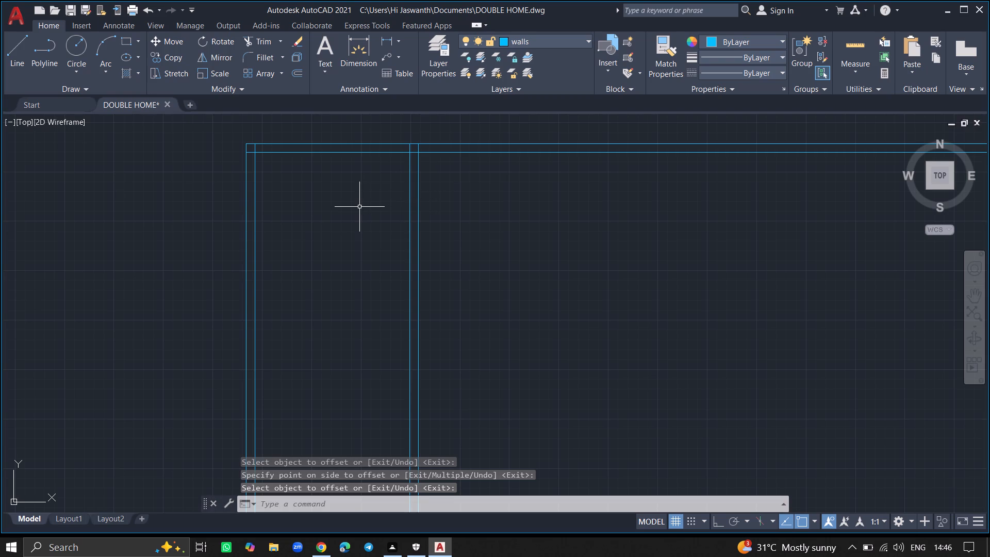
Offset the inner line of the top horizontal wall 11'0" downward, into the plan, for the first room's depth.
{"action": "type", "text": "OFFSET"}
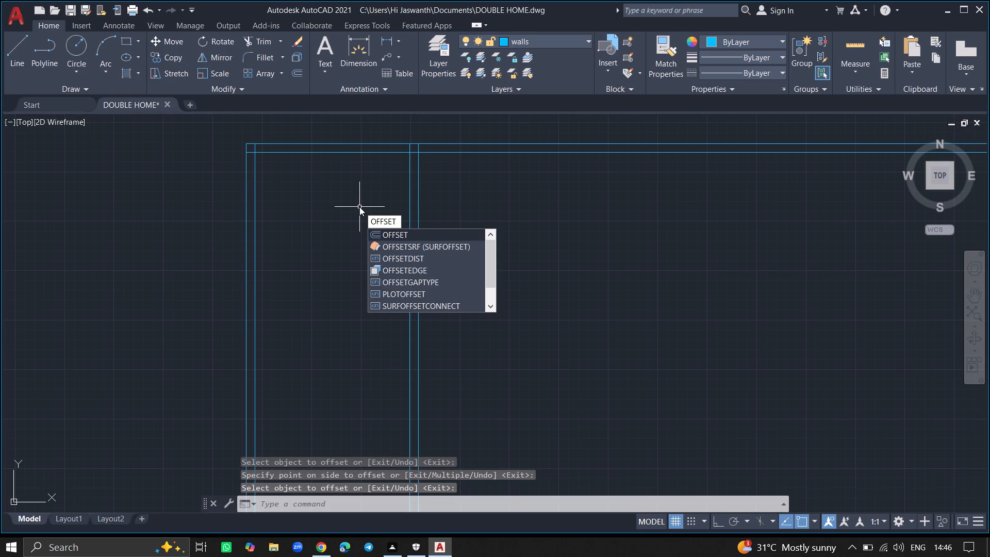
{"action": "key", "text": "Return"}
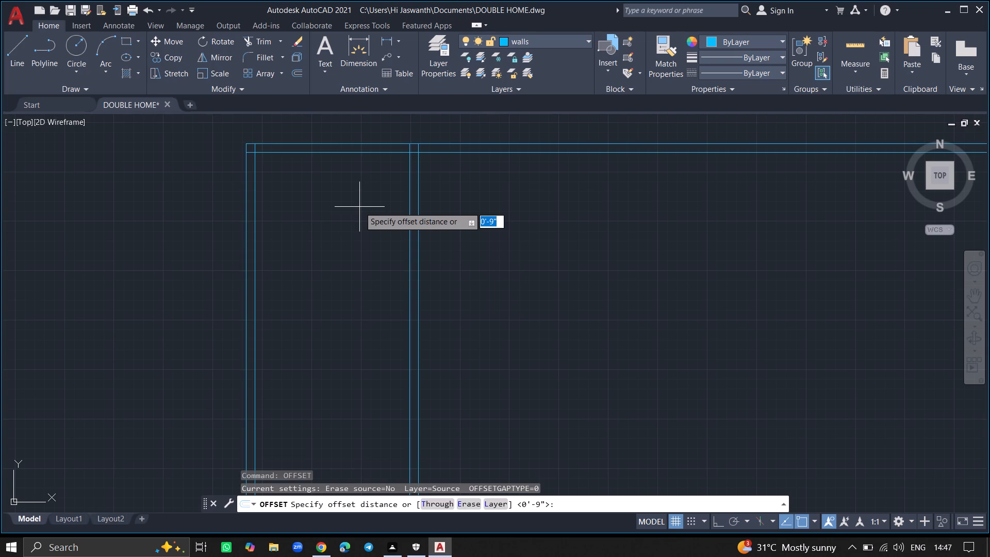
{"action": "type", "text": "11"}
{"action": "type", "text": "'0"}
{"action": "key", "text": "shift+quotedbl"}
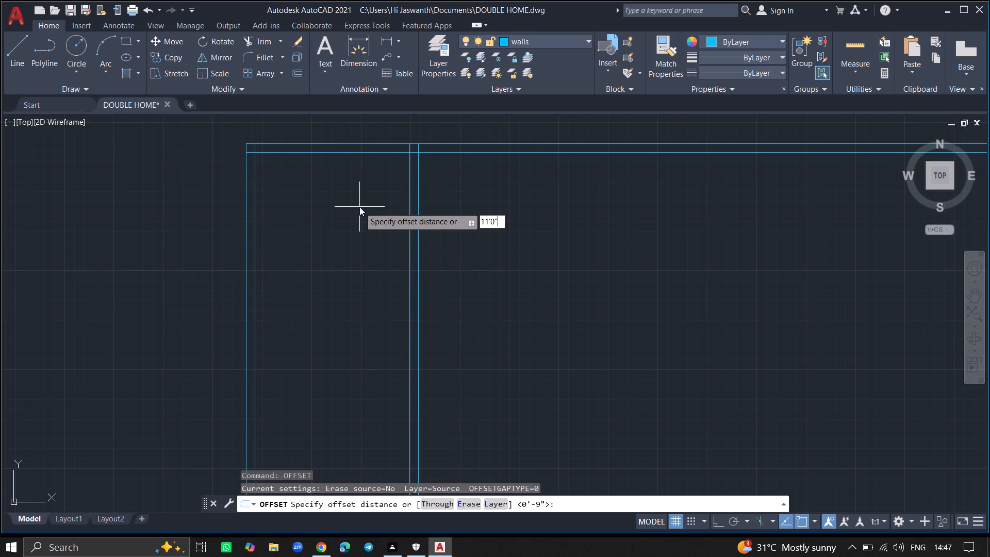
{"action": "key", "text": "Return"}
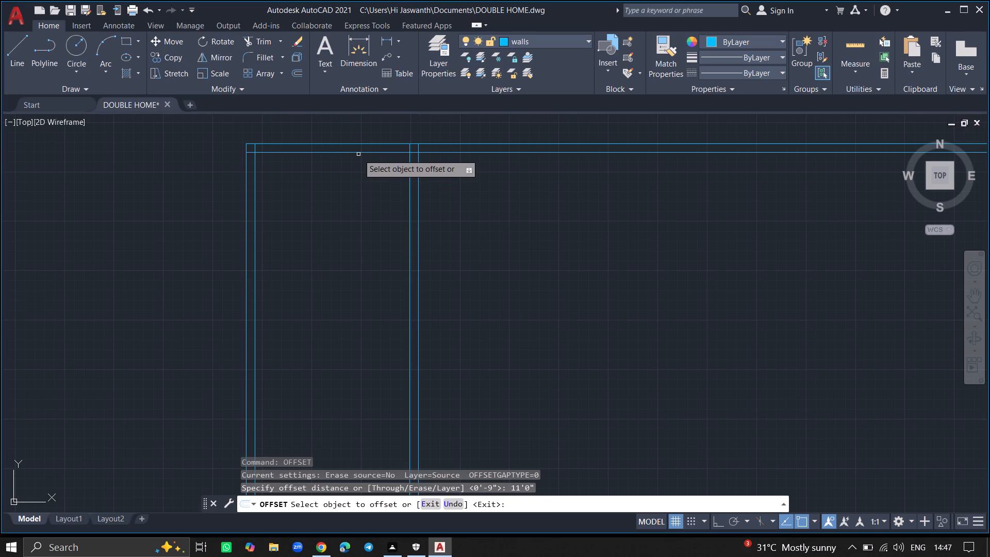
{"action": "left_click", "coordinate": [358, 153]}
{"action": "left_click", "coordinate": [357, 191]}
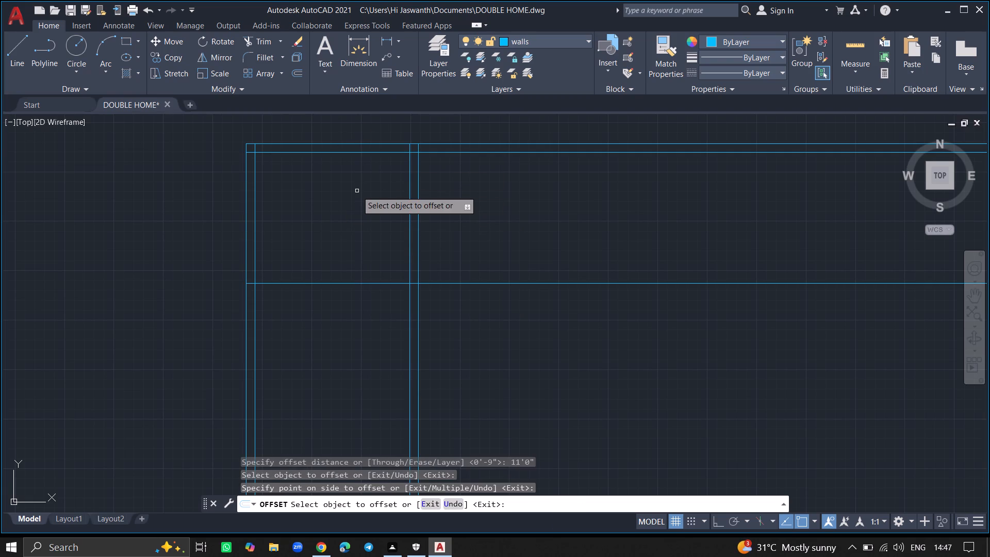
{"action": "key", "text": "Return"}
Offset the new horizontal room line 9" downward to give the cross wall below the first room its thickness.
{"action": "scroll", "coordinate": [310, 297], "scroll_direction": "up", "scroll_amount": 3, "text": "ctrl"}
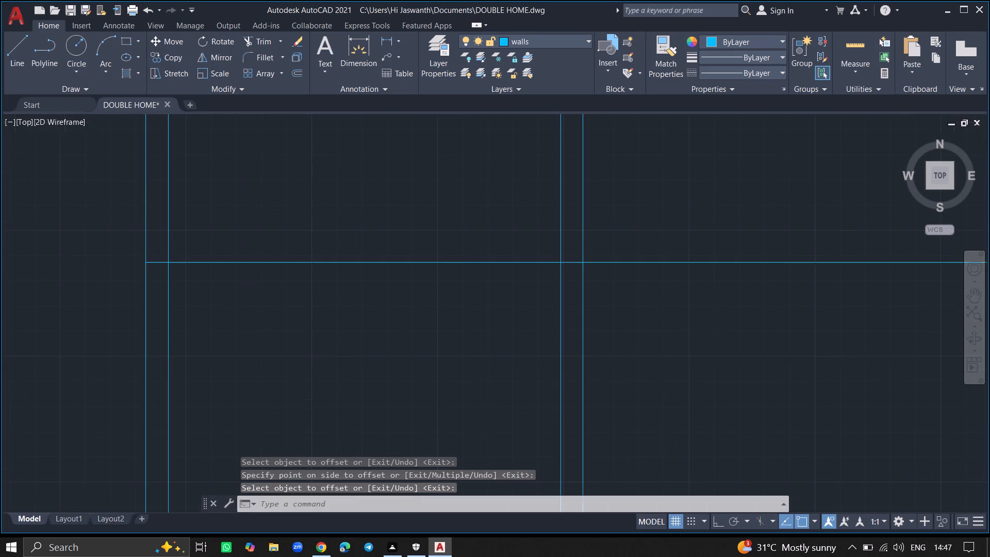
{"action": "scroll", "coordinate": [310, 297], "scroll_direction": "down", "scroll_amount": 1, "text": "ctrl"}
{"action": "type", "text": "OFFSET"}
{"action": "key", "text": "Return"}
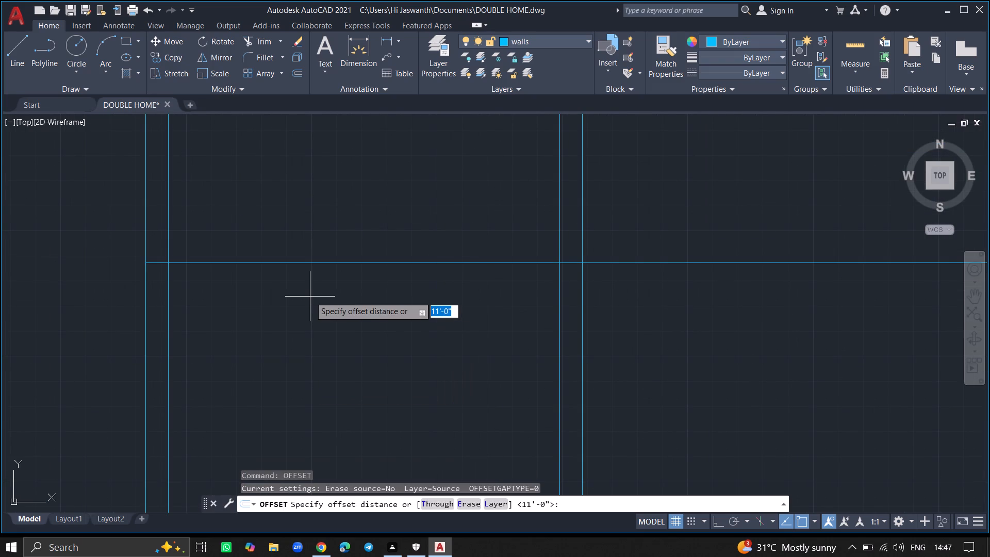
{"action": "key", "text": "9"}
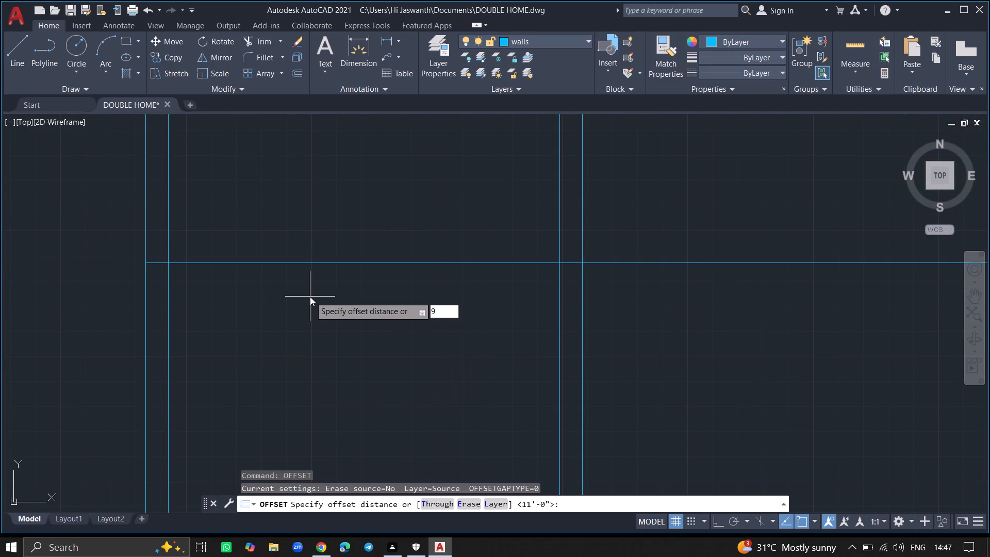
{"action": "key", "text": "shift+quotedbl"}
{"action": "key", "text": "Return"}
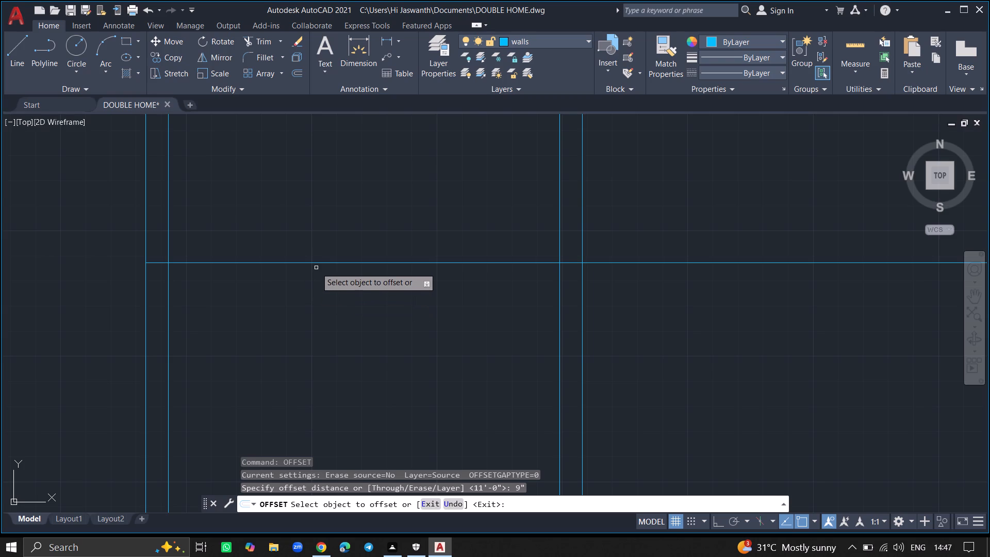
{"action": "left_click_drag", "start_coordinate": [315, 261], "coordinate": [315, 283]}
{"action": "left_click", "coordinate": [315, 283]}
{"action": "key", "text": "Return"}
Offset the right-hand line of the vertical partition wall 5' to the right for the width of the adjoining narrow room.
{"action": "scroll", "coordinate": [315, 283], "scroll_direction": "down", "scroll_amount": 5, "text": "ctrl"}
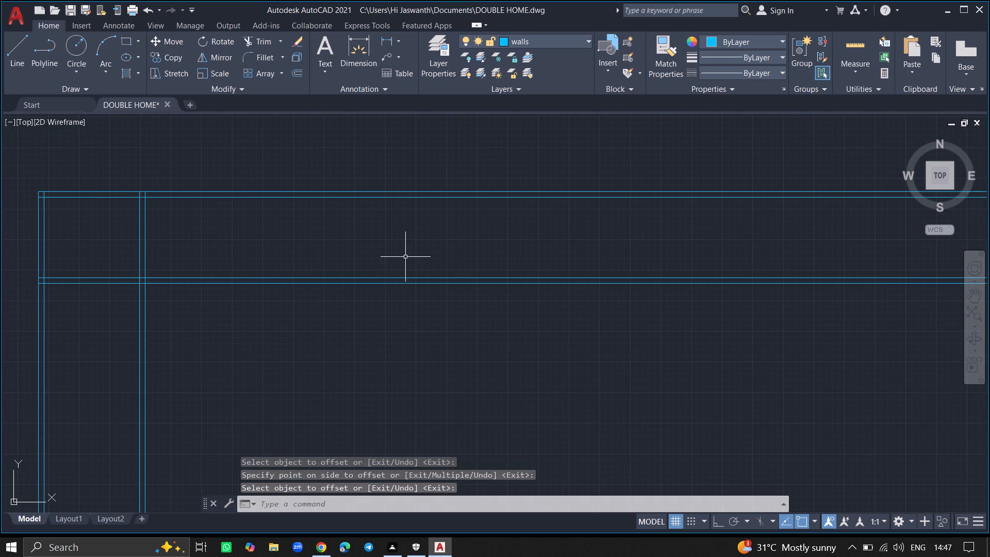
{"action": "scroll", "coordinate": [359, 271], "scroll_direction": "up", "scroll_amount": 4, "text": "ctrl"}
{"action": "scroll", "coordinate": [359, 271], "scroll_direction": "down", "scroll_amount": 3, "text": "ctrl"}
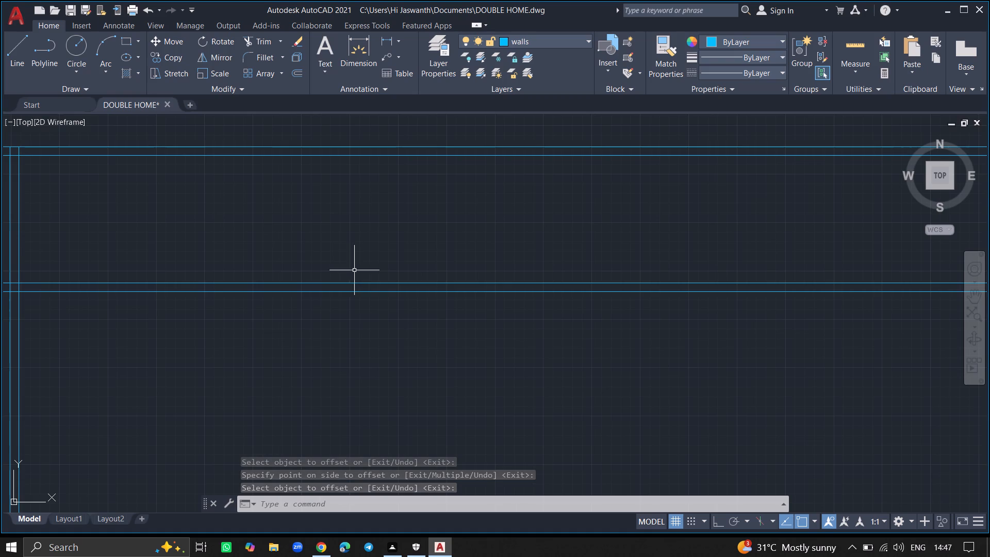
{"action": "scroll", "coordinate": [300, 260], "scroll_direction": "down", "scroll_amount": 2, "text": "ctrl"}
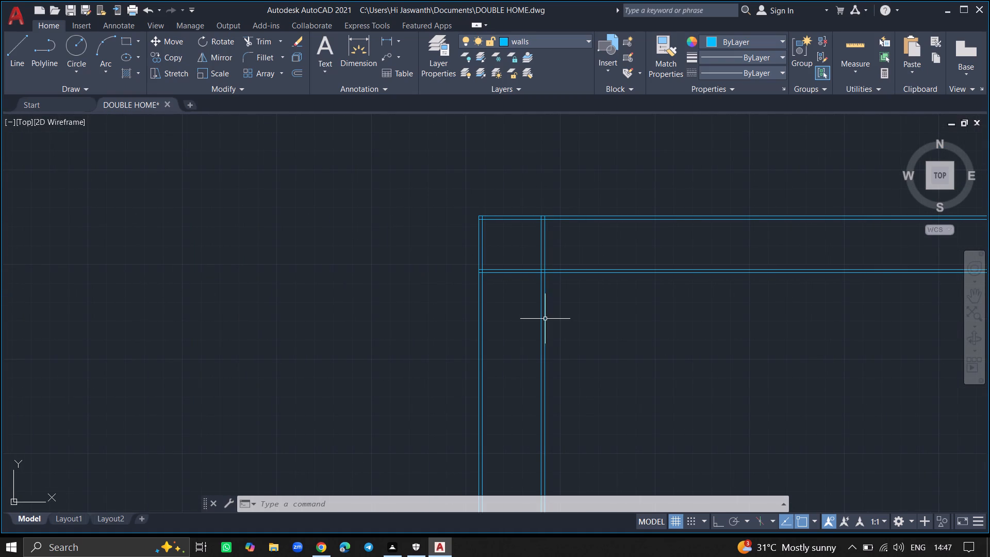
{"action": "scroll", "coordinate": [511, 316], "scroll_direction": "up", "scroll_amount": 3, "text": "ctrl"}
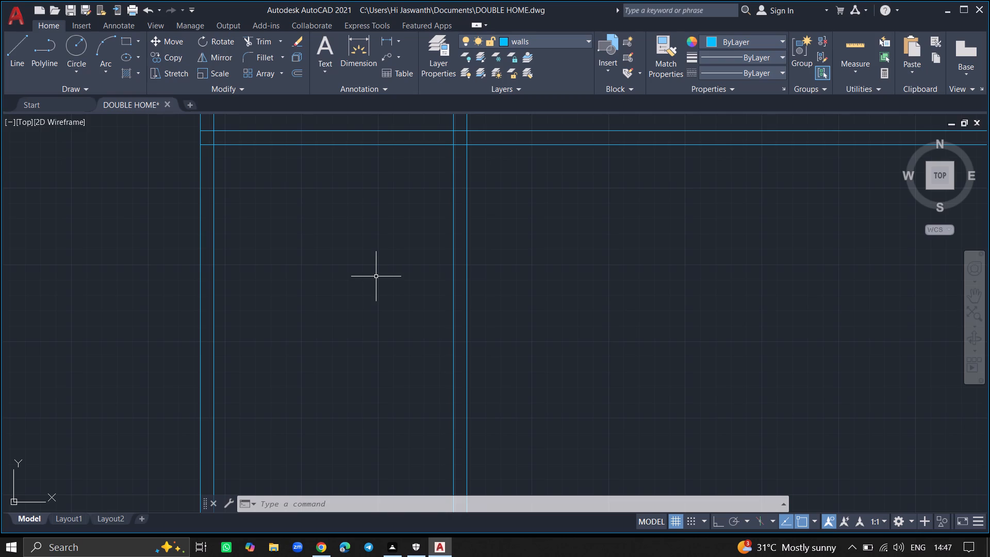
{"action": "scroll", "coordinate": [373, 276], "scroll_direction": "down", "scroll_amount": 5, "text": "ctrl"}
{"action": "scroll", "coordinate": [403, 240], "scroll_direction": "up", "scroll_amount": 3, "text": "ctrl"}
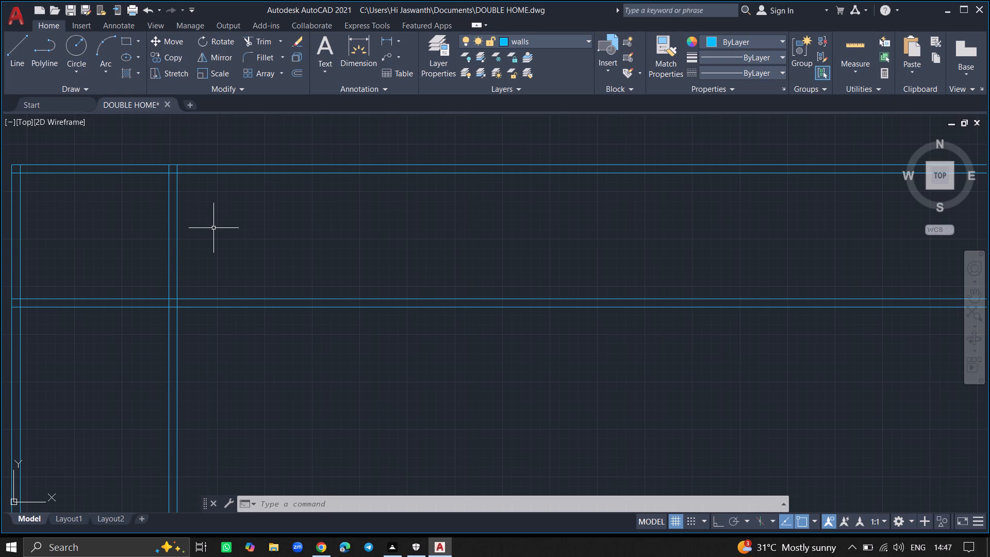
{"action": "type", "text": "OFF"}
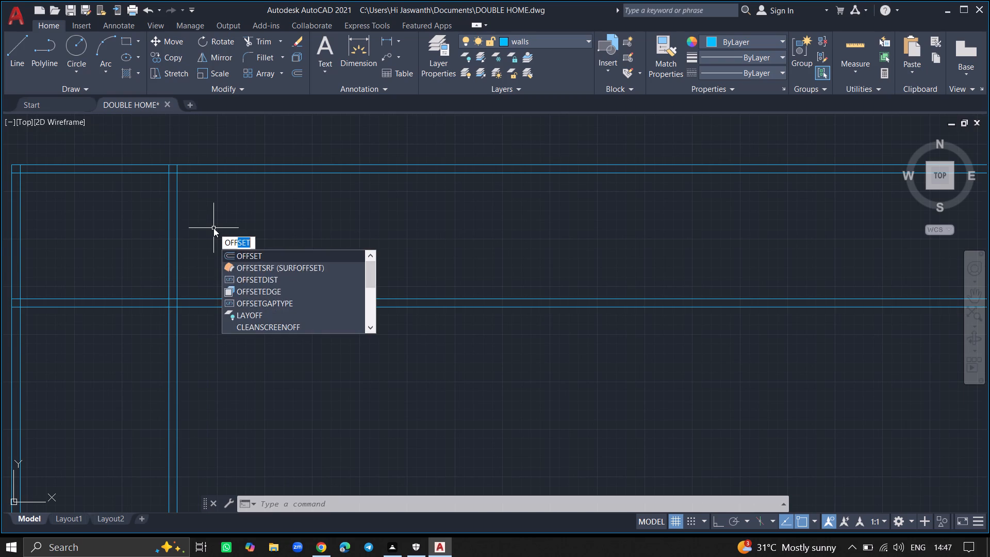
{"action": "left_click", "coordinate": [226, 254]}
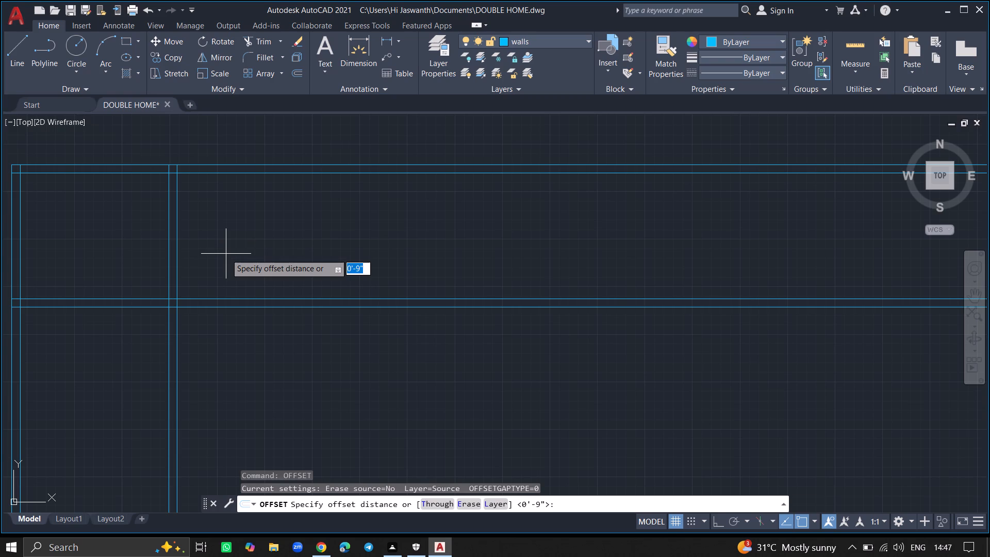
{"action": "type", "text": "5'"}
{"action": "key", "text": "Return"}
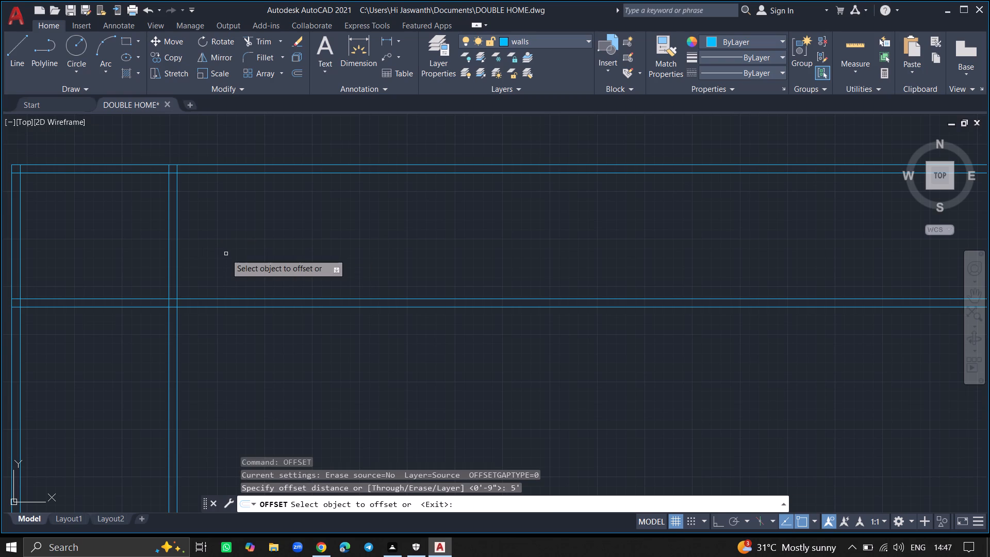
{"action": "left_click", "coordinate": [177, 250]}
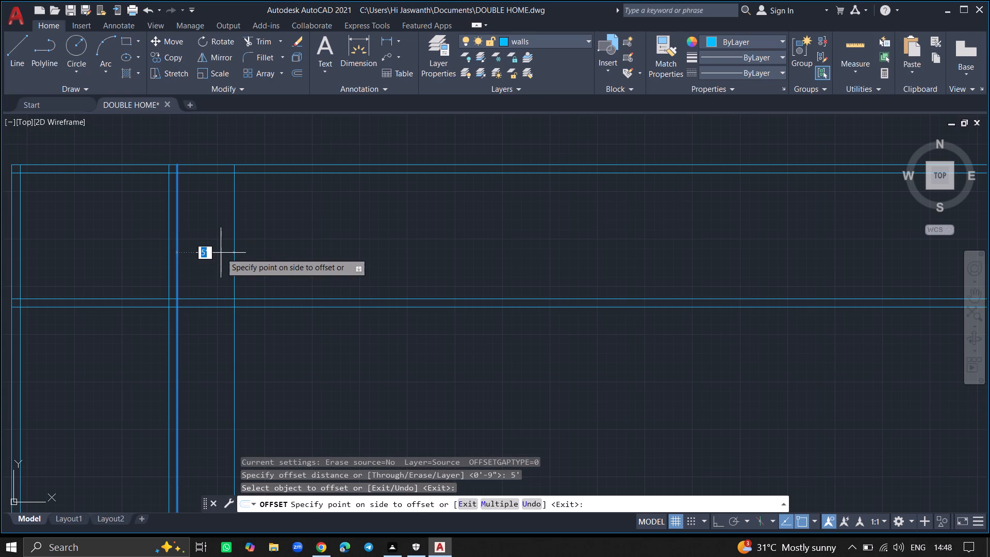
{"action": "left_click", "coordinate": [221, 253]}
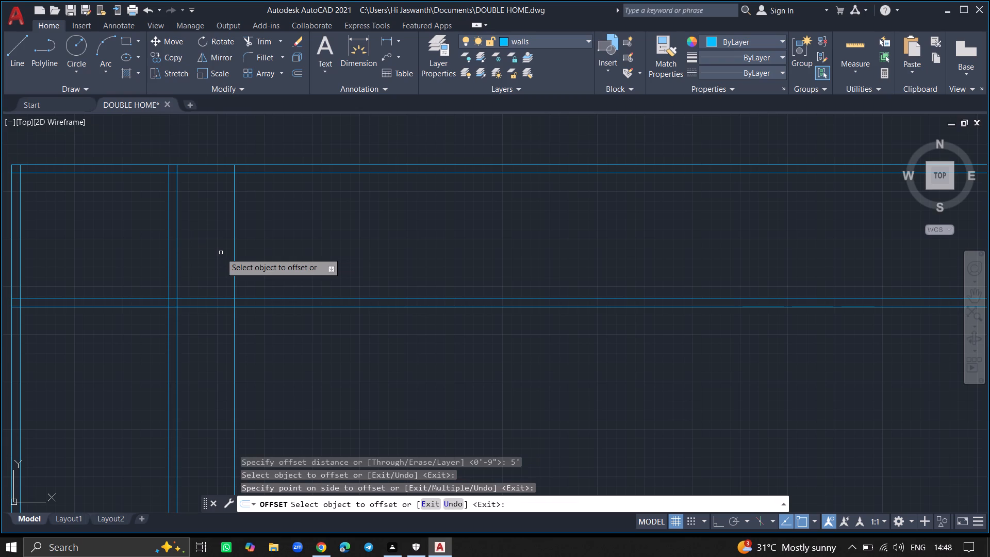
{"action": "key", "text": "Return"}
Offset the new vertical line of the narrow room 9" to the right to form the outer wall's thickness.
{"action": "type", "text": "OFFSET"}
{"action": "key", "text": "Return"}
{"action": "key", "text": "9"}
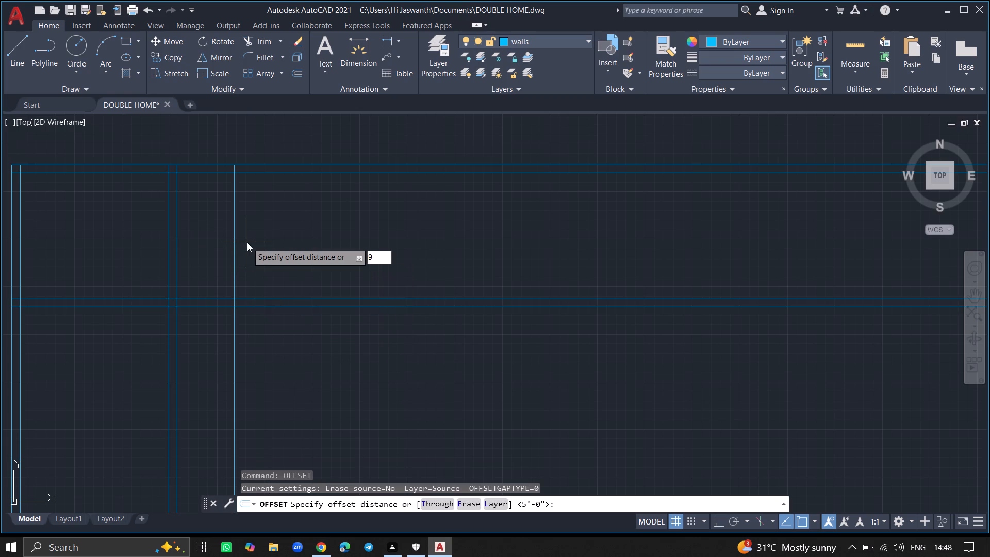
{"action": "key", "text": "shift+quotedbl"}
{"action": "key", "text": "Return"}
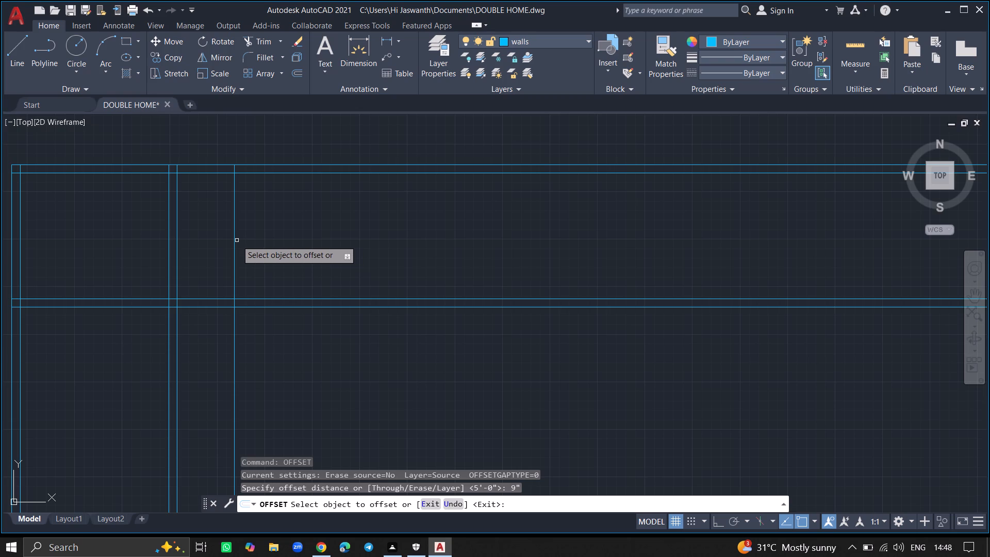
{"action": "left_click", "coordinate": [235, 238]}
{"action": "left_click", "coordinate": [272, 238]}
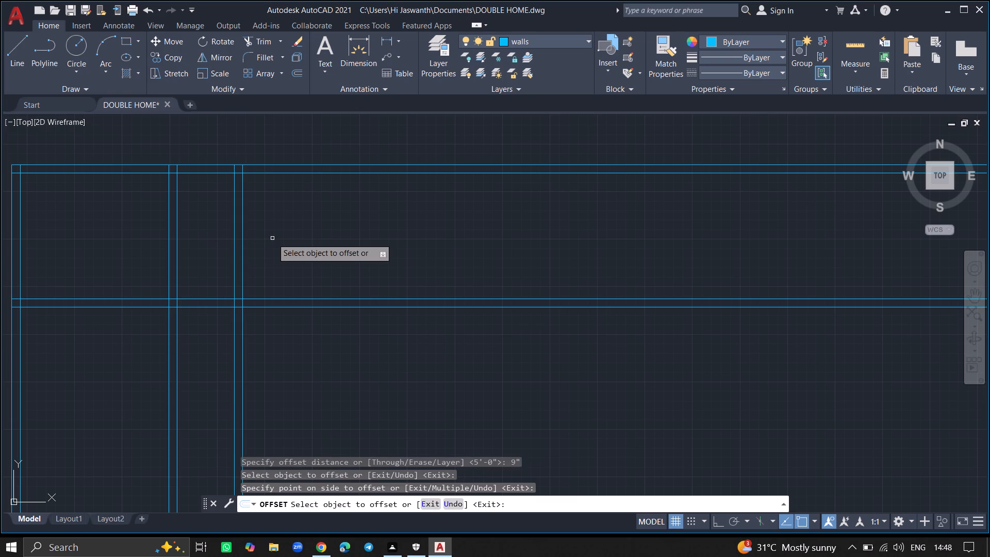
{"action": "key", "text": "Return"}
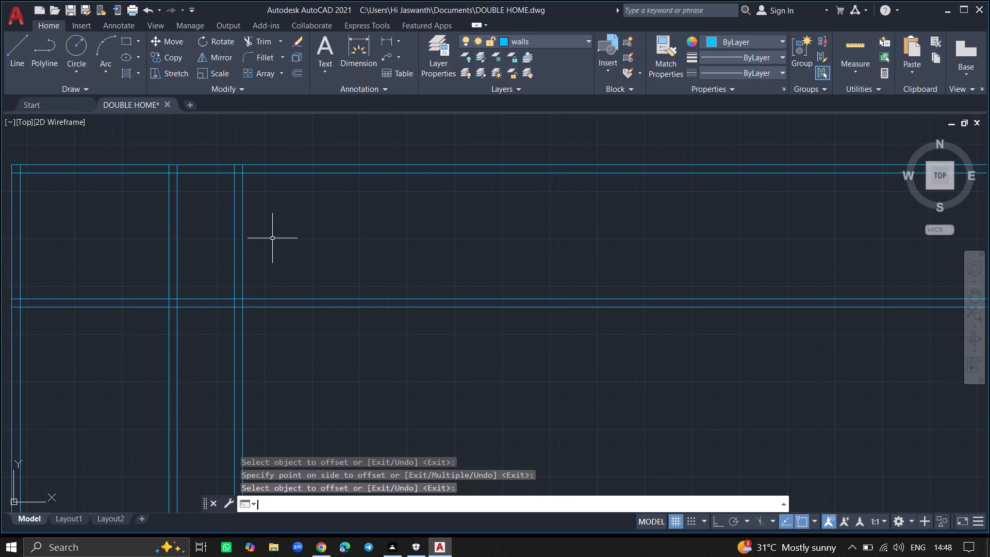
Trim the two top wall lines and the two cross wall lines beyond the outermost right-hand vertical line.
{"action": "type", "text": "TRIM"}
{"action": "key", "text": "Return"}
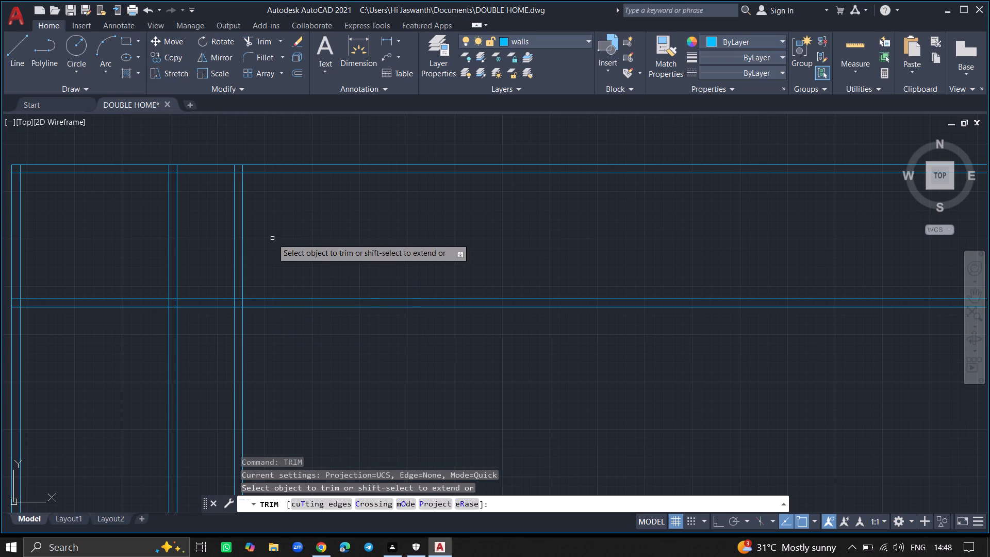
{"action": "left_click", "coordinate": [285, 173]}
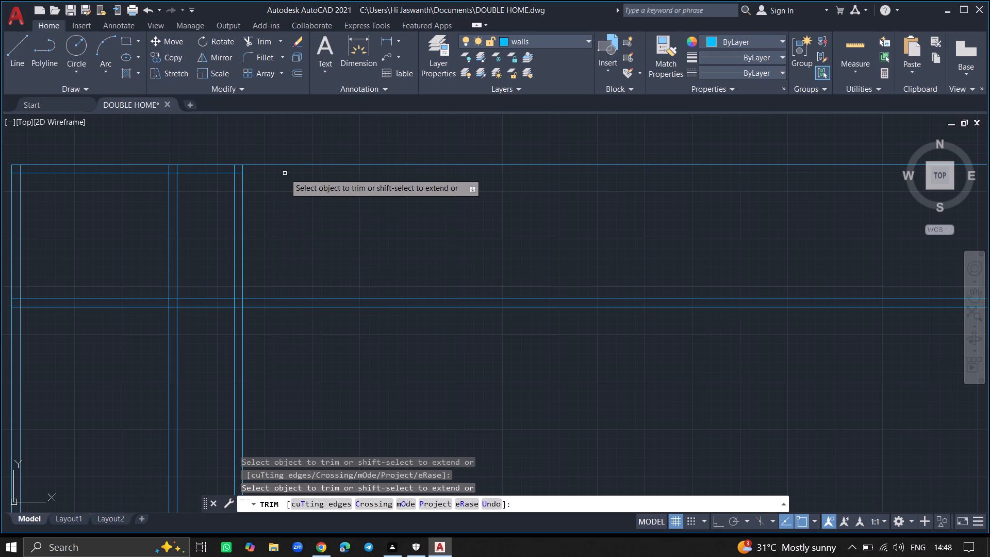
{"action": "left_click", "coordinate": [285, 166]}
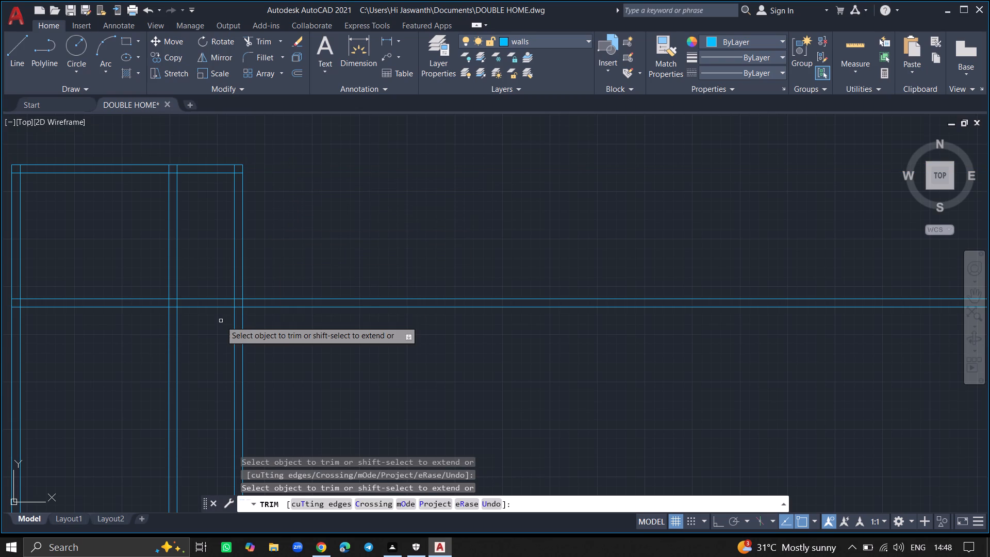
{"action": "left_click", "coordinate": [272, 308]}
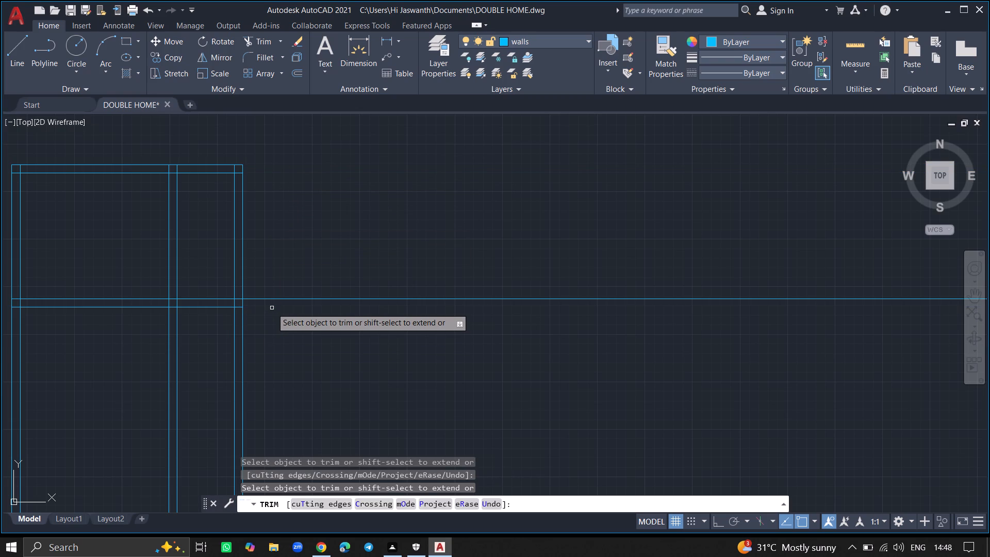
{"action": "left_click", "coordinate": [272, 298]}
{"action": "key", "text": "Return"}
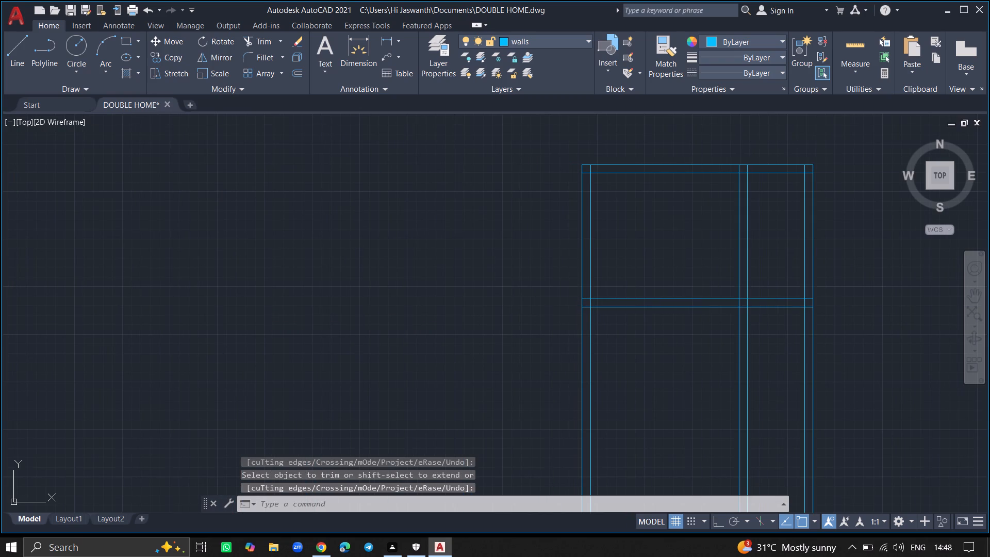
Offset the lower line of the cross wall 8'6" downward for the length of the next room.
{"action": "scroll", "coordinate": [628, 271], "scroll_direction": "down", "scroll_amount": 1, "text": "ctrl"}
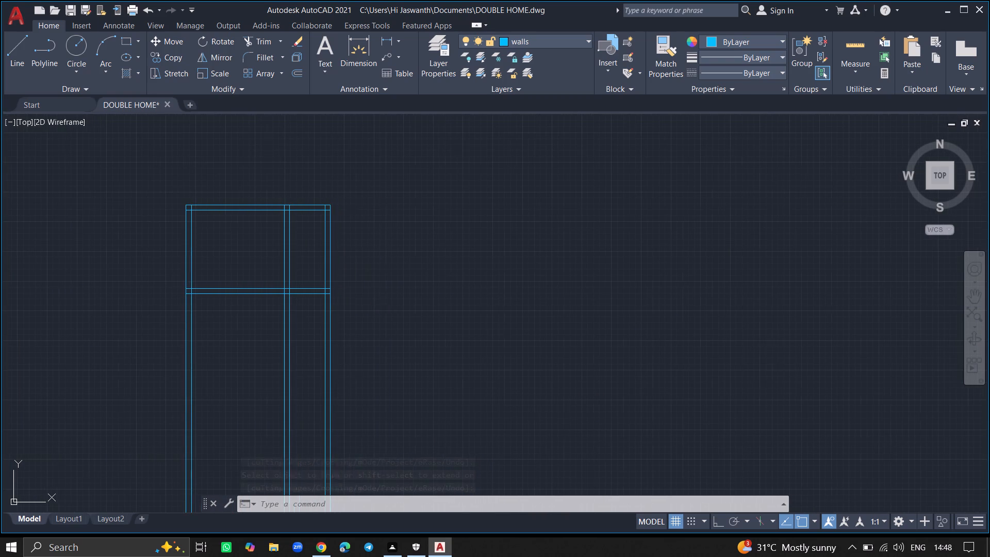
{"action": "scroll", "coordinate": [216, 358], "scroll_direction": "up", "scroll_amount": 2, "text": "ctrl"}
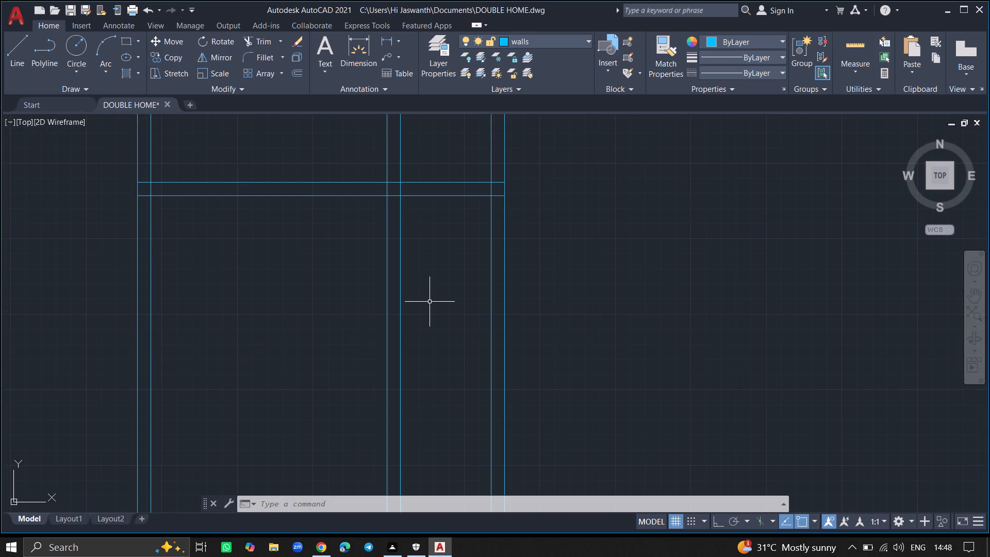
{"action": "type", "text": "OFFSET"}
{"action": "key", "text": "Return"}
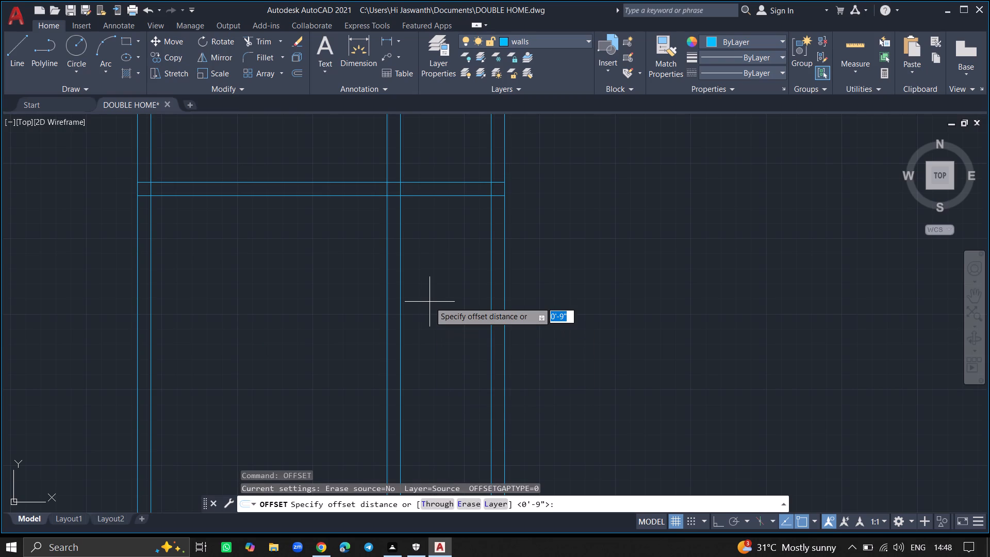
{"action": "type", "text": "8'6"}
{"action": "key", "text": "shift+quotedbl"}
{"action": "key", "text": "Return"}
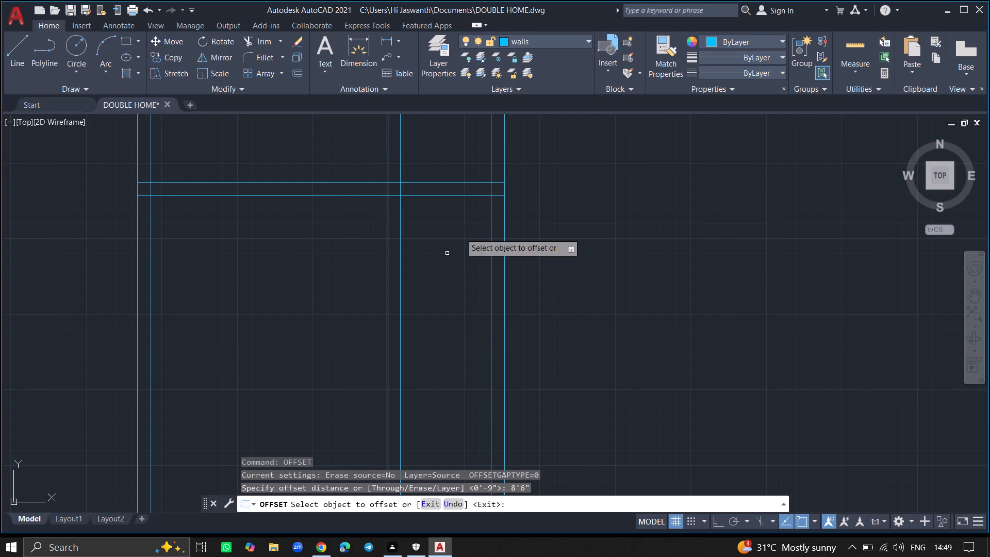
{"action": "left_click", "coordinate": [471, 195]}
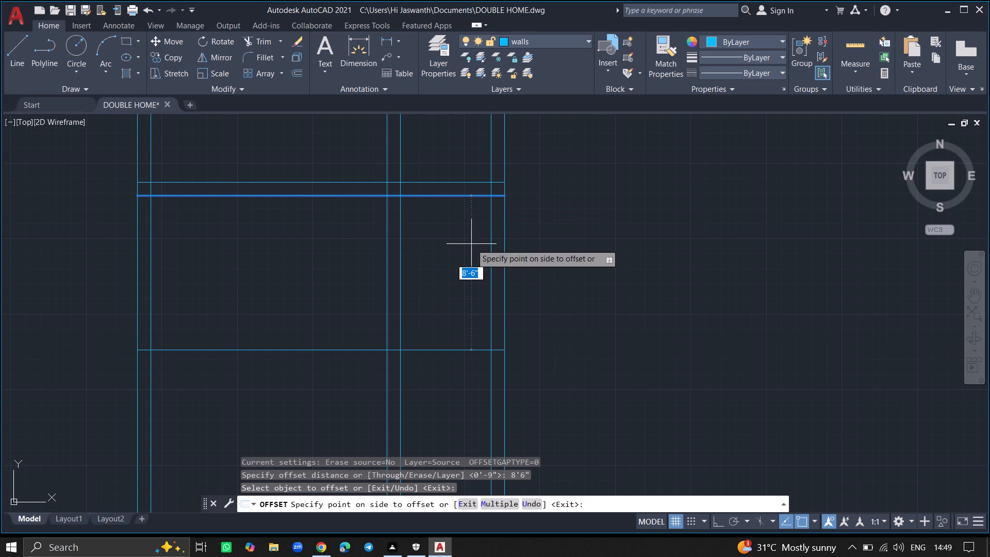
{"action": "left_click", "coordinate": [471, 244]}
{"action": "key", "text": "Return"}
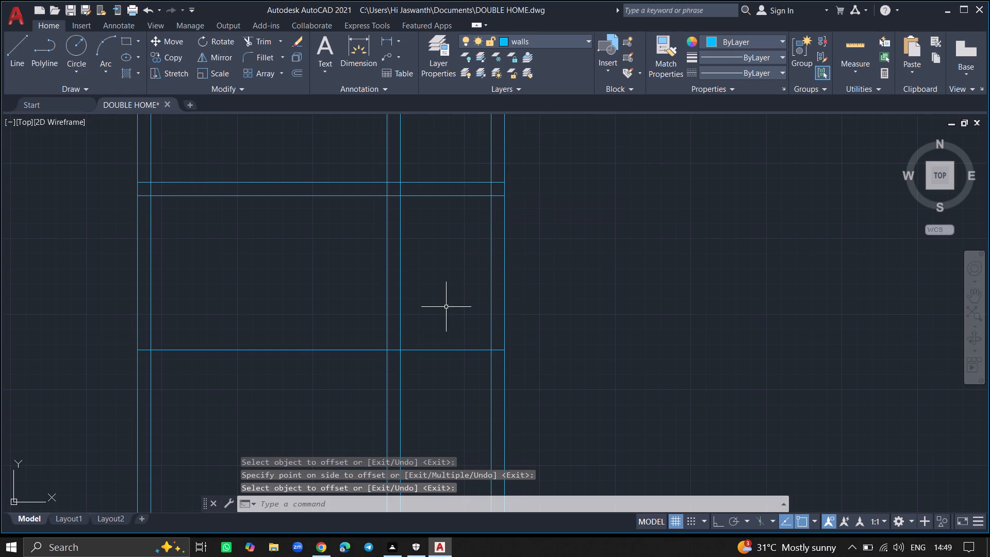
Offset the new horizontal room line 9" downward to give the second cross wall its thickness.
{"action": "type", "text": "OF"}
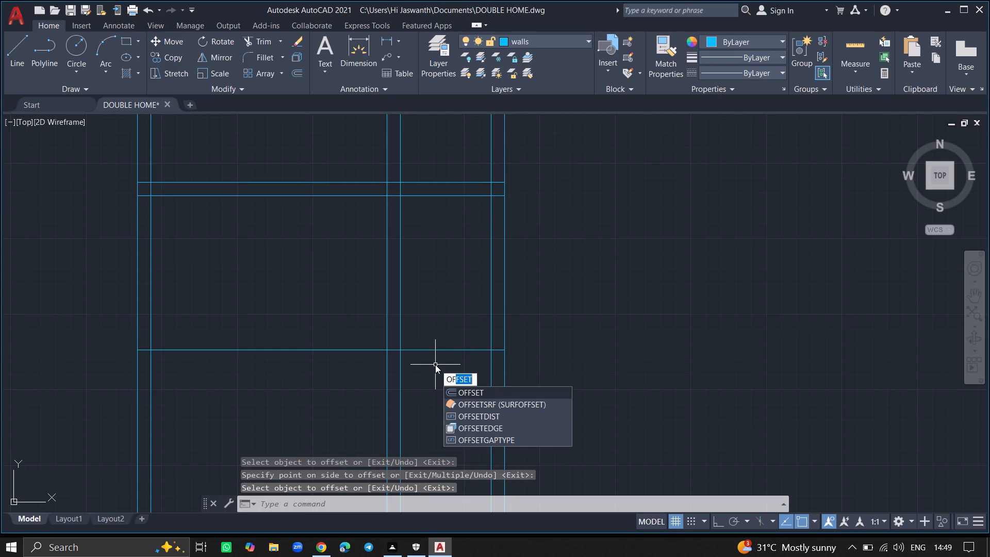
{"action": "left_click", "coordinate": [457, 390]}
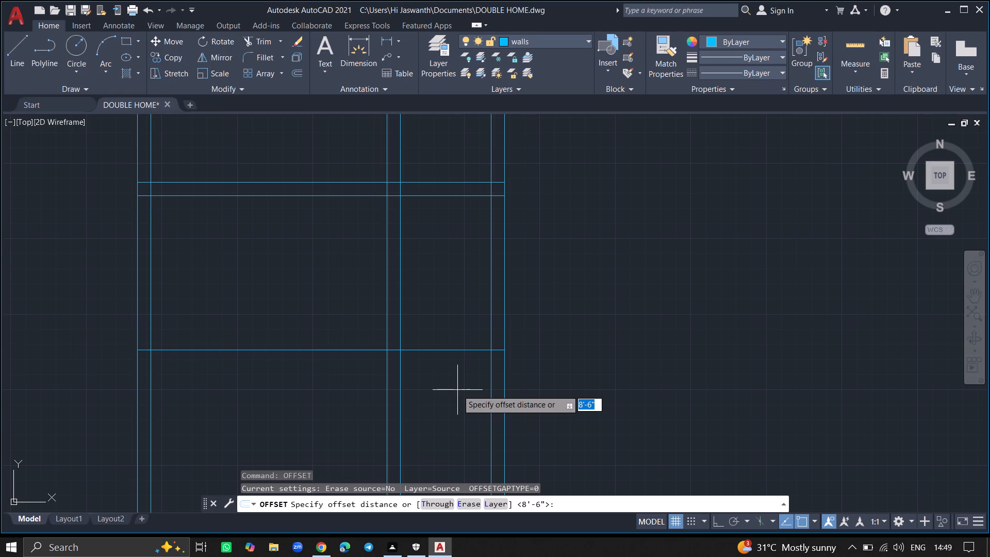
{"action": "key", "text": "9"}
{"action": "key", "text": "shift+quotedbl"}
{"action": "key", "text": "Return"}
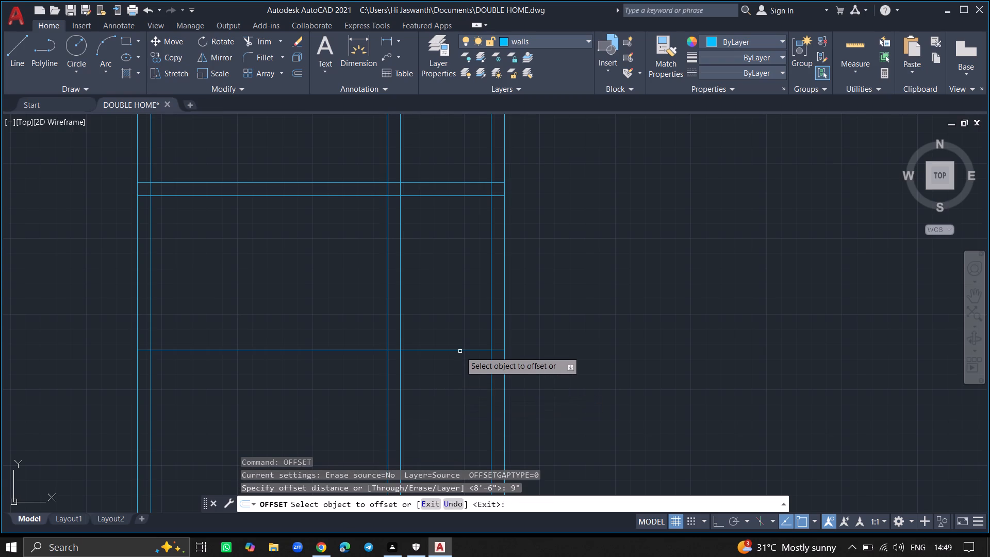
{"action": "left_click", "coordinate": [460, 350]}
{"action": "left_click", "coordinate": [468, 367]}
{"action": "key", "text": "Return"}
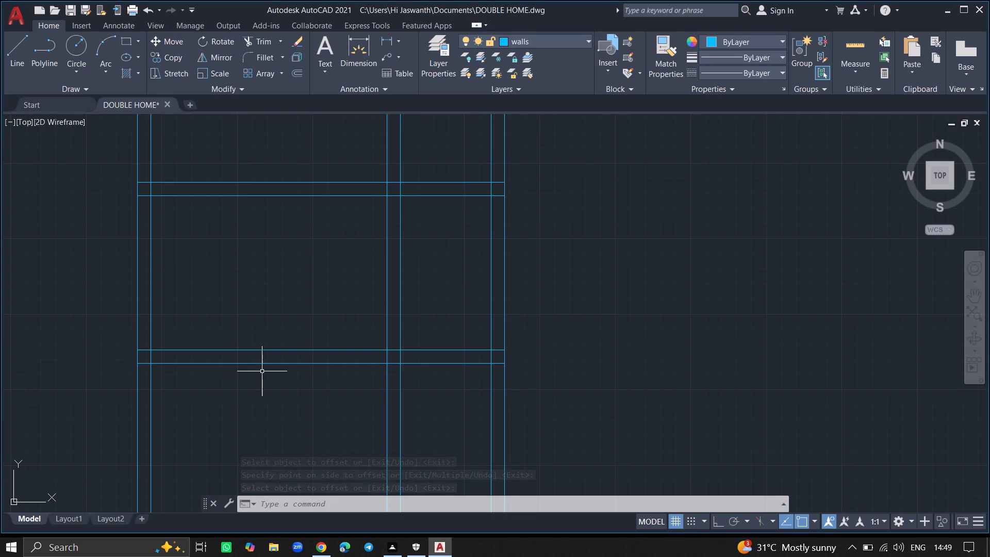
Trim both second cross wall lines between the left outer wall and the partition wall, including the short pieces inside the outer wall.
{"action": "type", "text": "TRIM"}
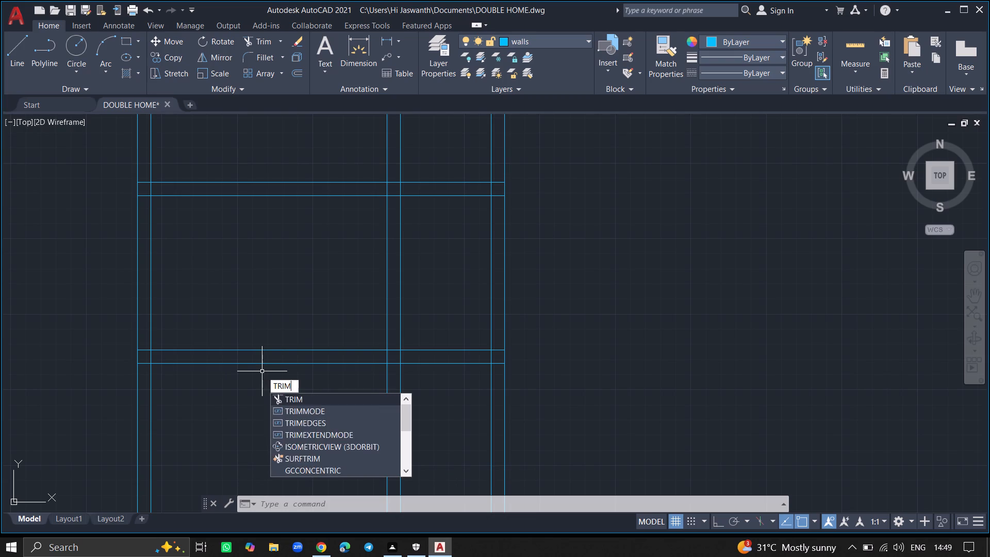
{"action": "key", "text": "Return"}
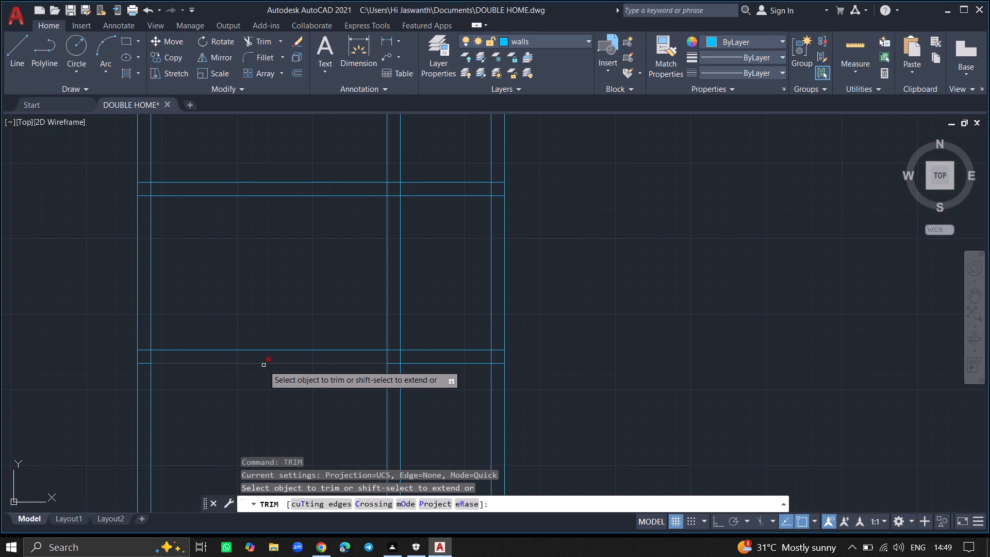
{"action": "left_click", "coordinate": [263, 365]}
{"action": "left_click", "coordinate": [265, 351]}
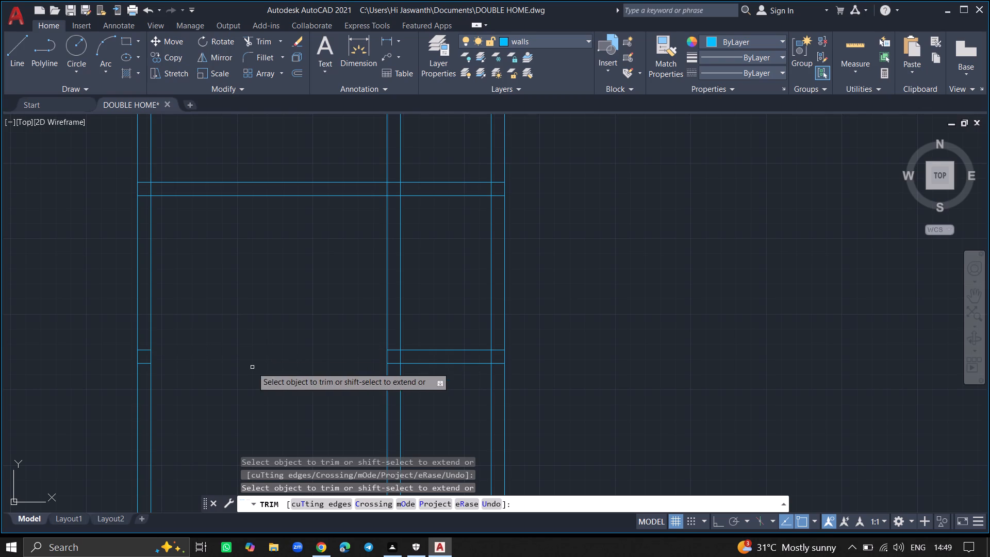
{"action": "left_click", "coordinate": [143, 364]}
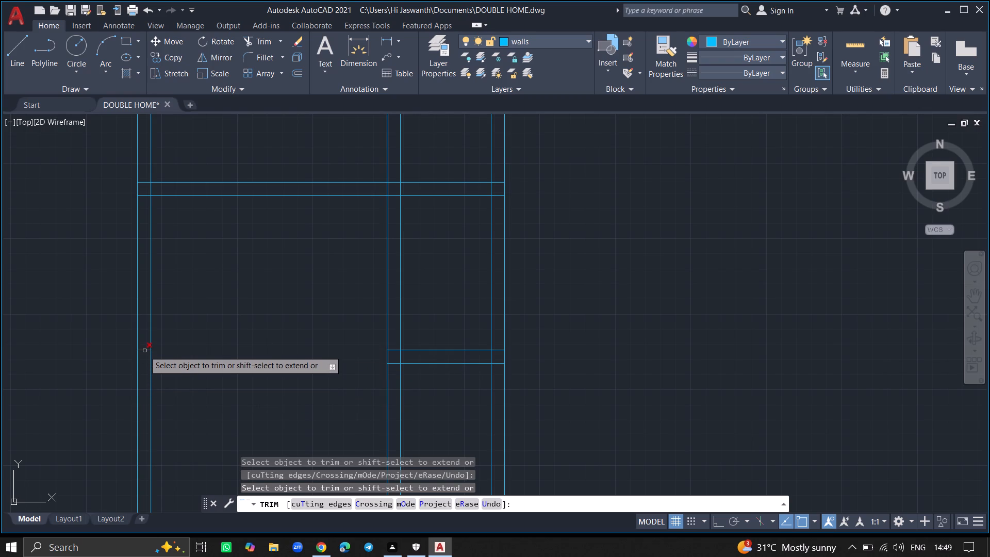
{"action": "left_click", "coordinate": [144, 351]}
{"action": "key", "text": "Return"}
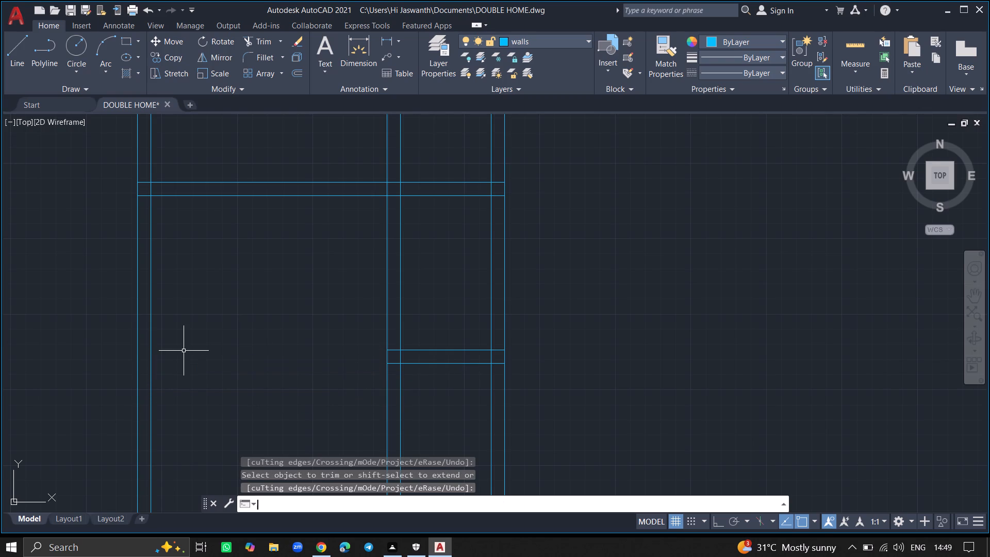
Offset the lower line of the narrow room's short cross wall 5' downward for the small room below it.
{"action": "scroll", "coordinate": [184, 351], "scroll_direction": "down", "scroll_amount": 2, "text": "ctrl"}
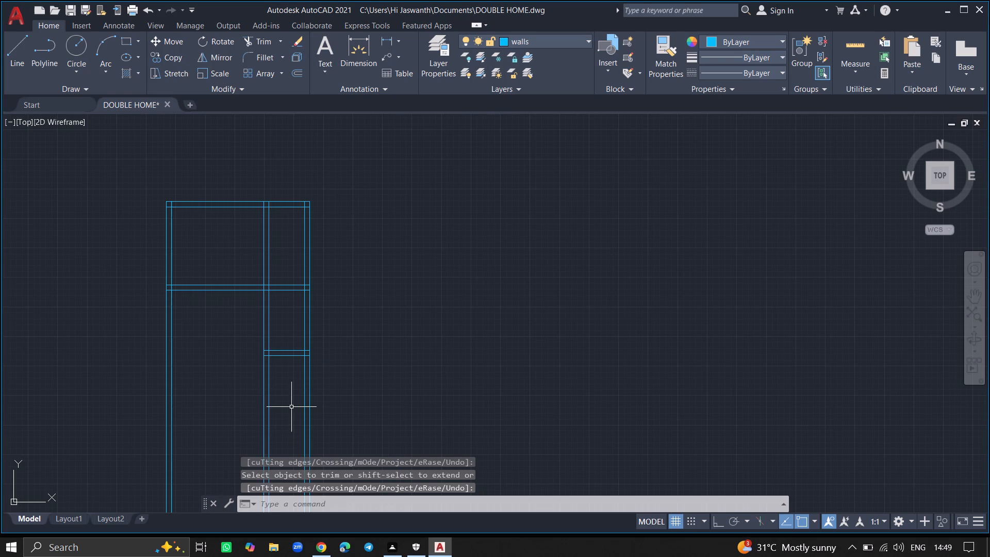
{"action": "scroll", "coordinate": [295, 409], "scroll_direction": "up", "scroll_amount": 4, "text": "ctrl"}
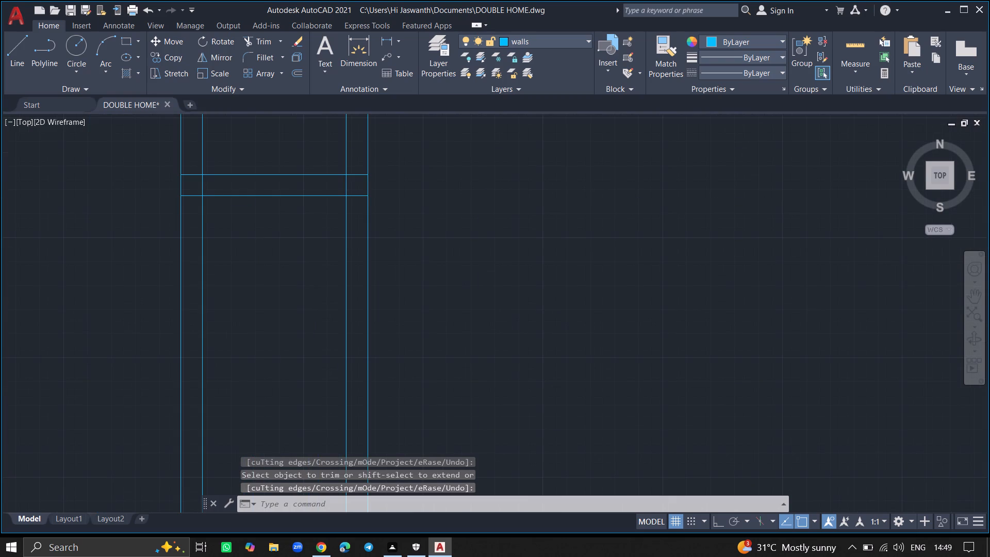
{"action": "scroll", "coordinate": [283, 408], "scroll_direction": "down", "scroll_amount": 3, "text": "ctrl"}
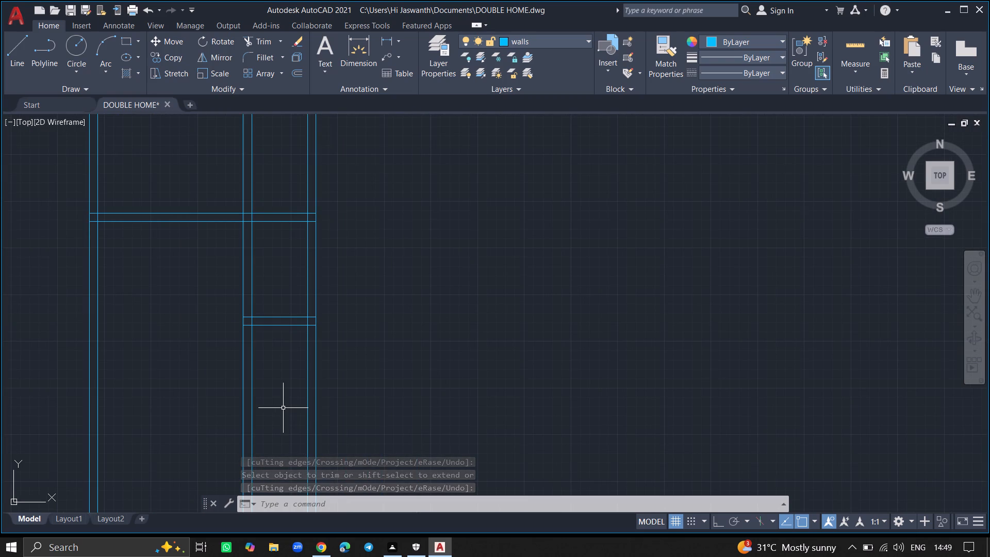
{"action": "type", "text": "OFFSE"}
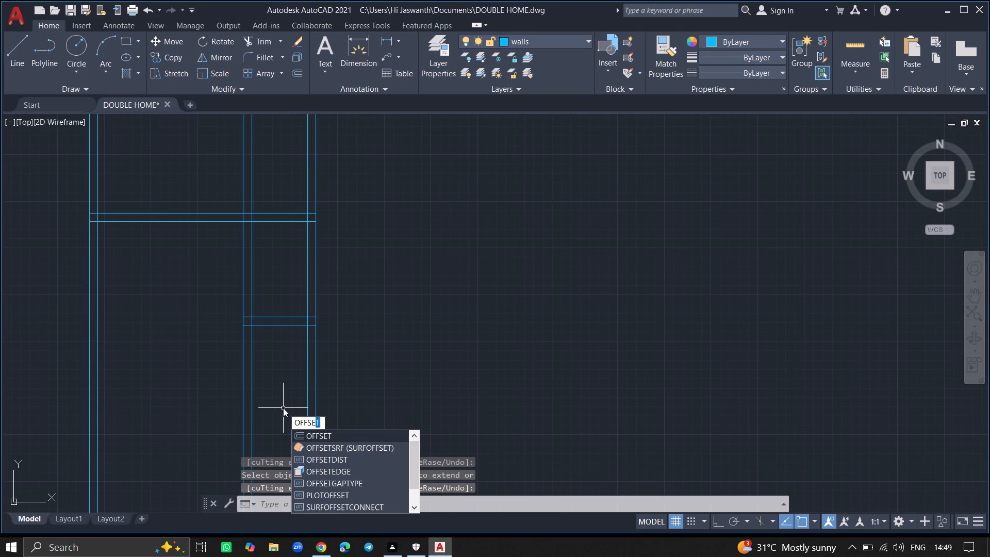
{"action": "left_click", "coordinate": [302, 433]}
{"action": "scroll", "coordinate": [302, 433], "scroll_direction": "up", "scroll_amount": 2, "text": "ctrl"}
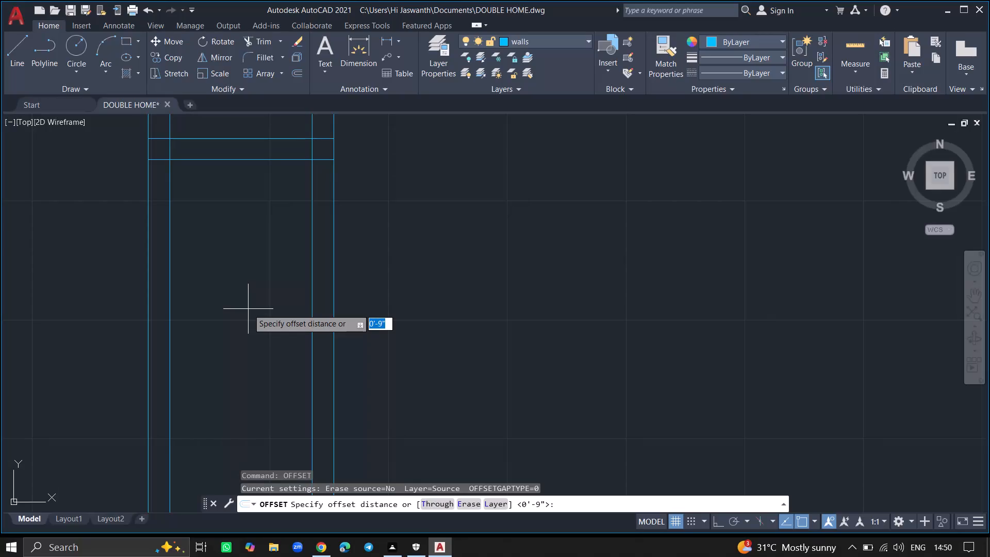
{"action": "type", "text": "5'"}
{"action": "key", "text": "Return"}
{"action": "left_click", "coordinate": [268, 160]}
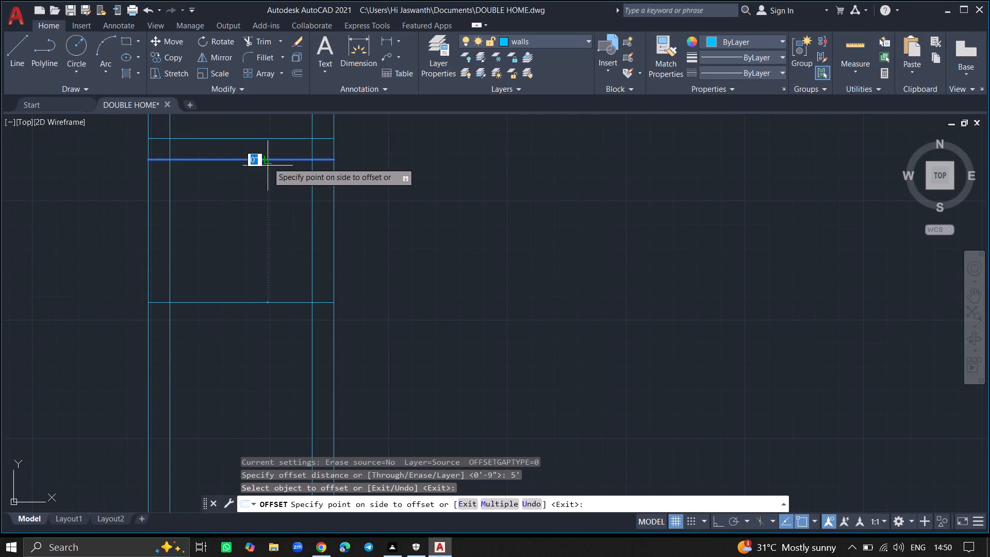
{"action": "left_click", "coordinate": [270, 191]}
{"action": "key", "text": "Return"}
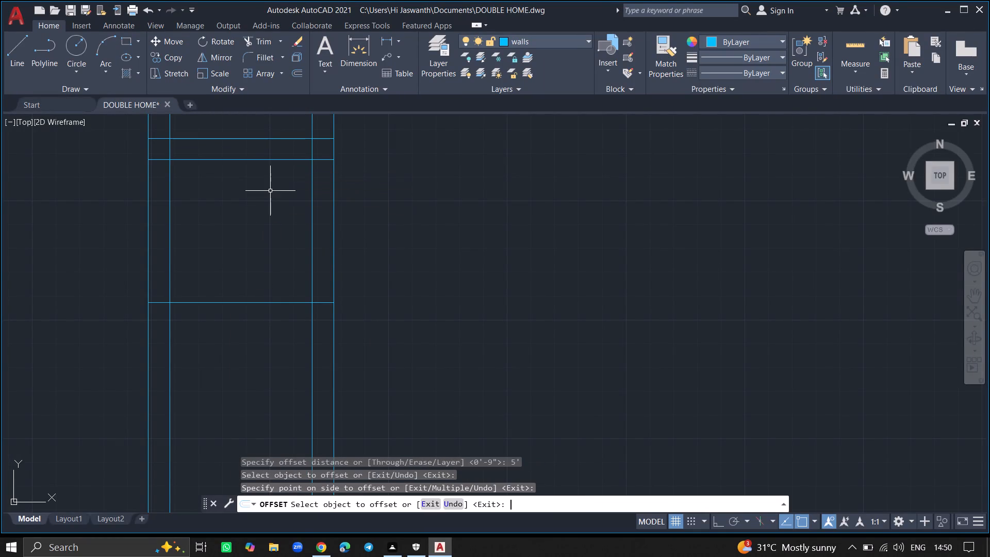
Offset the small room's new bottom line 9" downward to form the thickness of its lower wall.
{"action": "type", "text": "OFFSET"}
{"action": "key", "text": "Return"}
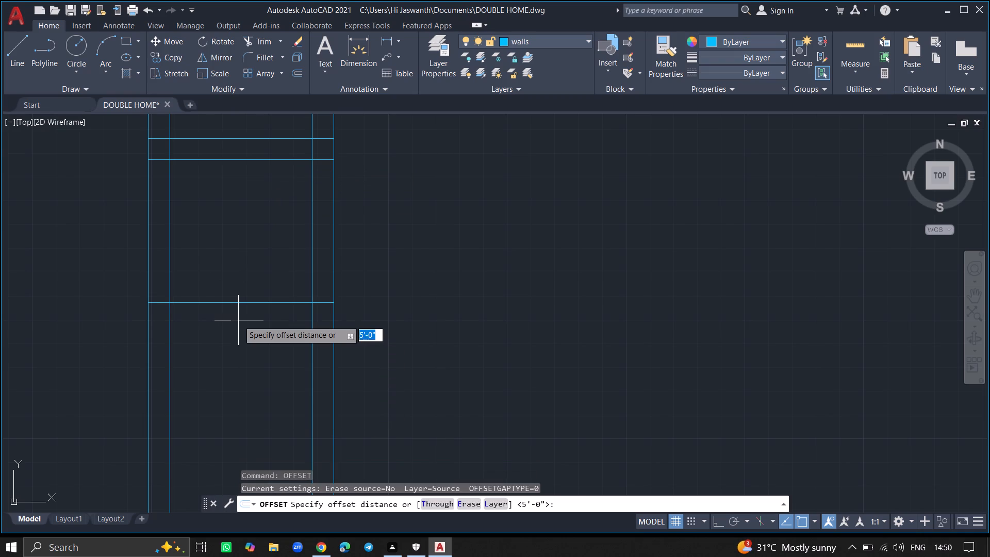
{"action": "key", "text": "9"}
{"action": "key", "text": "shift+quotedbl"}
{"action": "key", "text": "Return"}
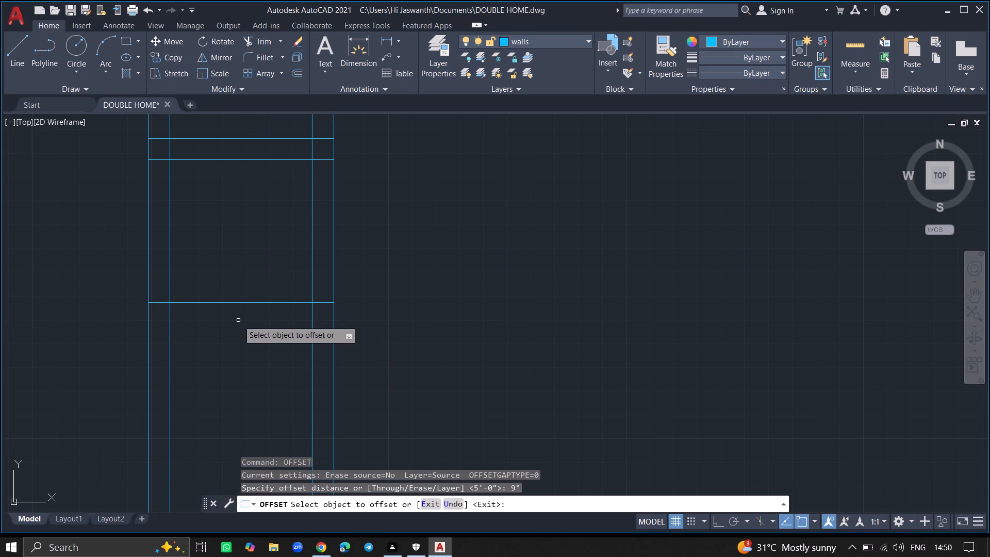
{"action": "left_click_drag", "start_coordinate": [238, 303], "coordinate": [238, 314]}
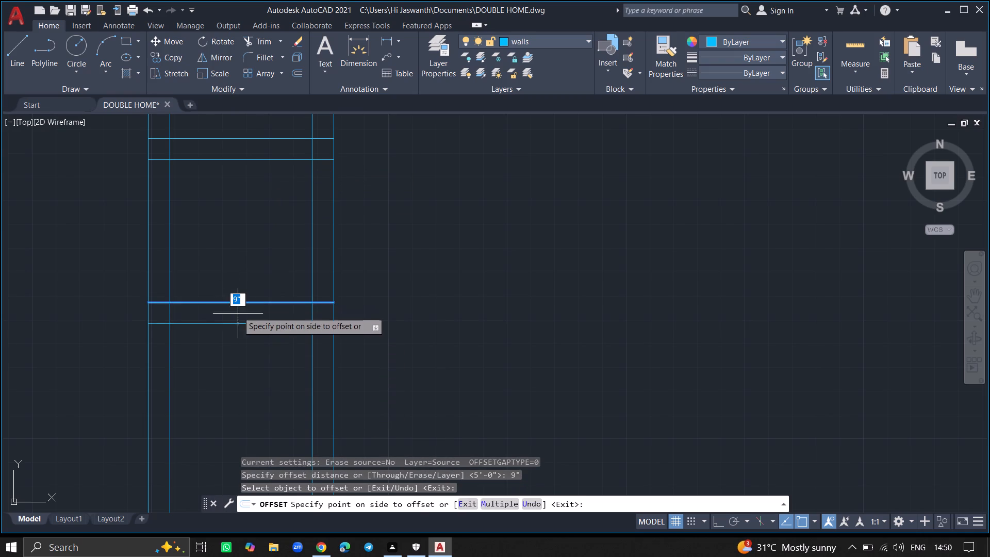
{"action": "left_click_drag", "start_coordinate": [238, 314], "coordinate": [237, 325]}
{"action": "left_click", "coordinate": [237, 325]}
{"action": "key", "text": "Return"}
{"action": "scroll", "coordinate": [237, 325], "scroll_direction": "down", "scroll_amount": 4, "text": "ctrl"}
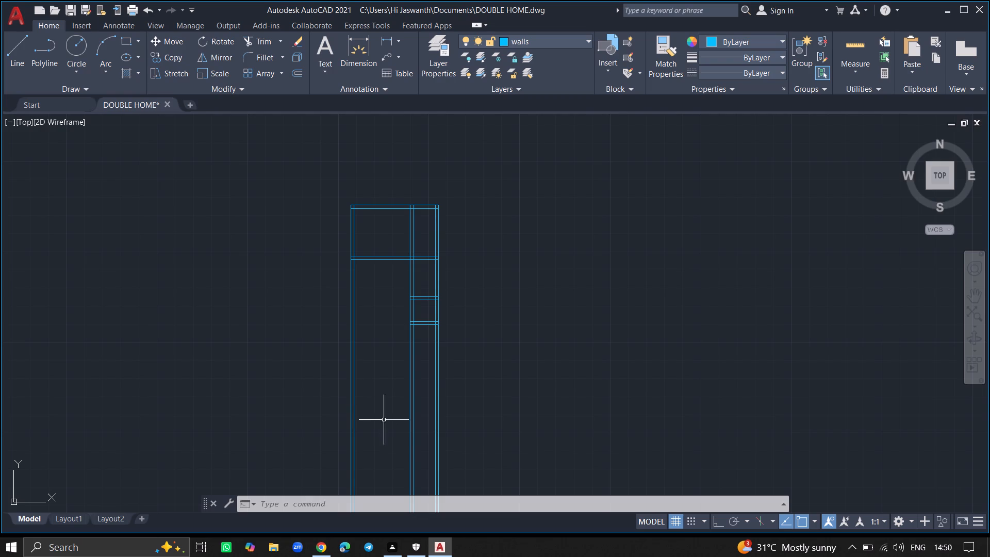
Trim the two vertical partition wall lines below the bottom line of the small room's lower wall.
{"action": "left_click_drag", "start_coordinate": [412, 354], "coordinate": [427, 354]}
{"action": "key", "text": "Escape"}
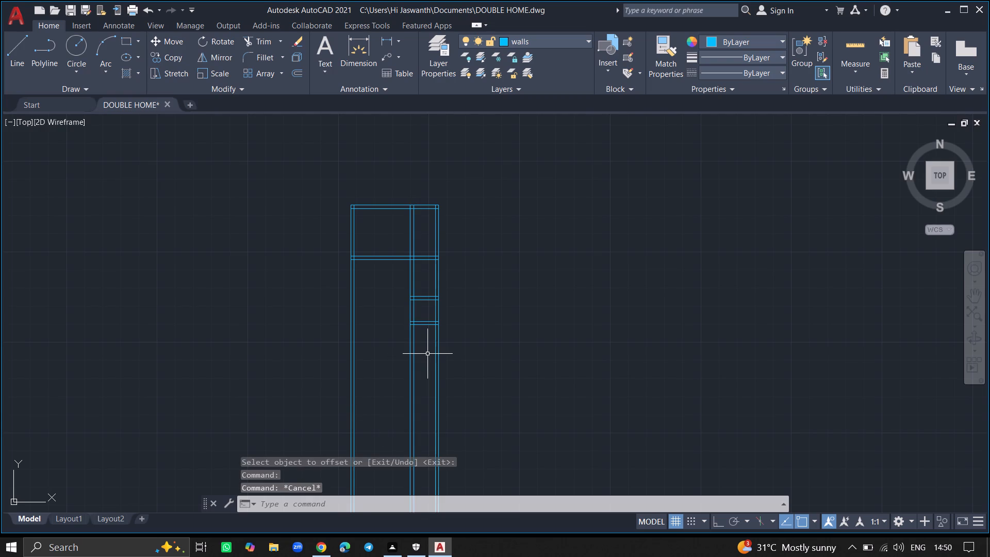
{"action": "scroll", "coordinate": [427, 354], "scroll_direction": "up", "scroll_amount": 3, "text": "ctrl"}
{"action": "scroll", "coordinate": [402, 320], "scroll_direction": "up", "scroll_amount": 1, "text": "ctrl"}
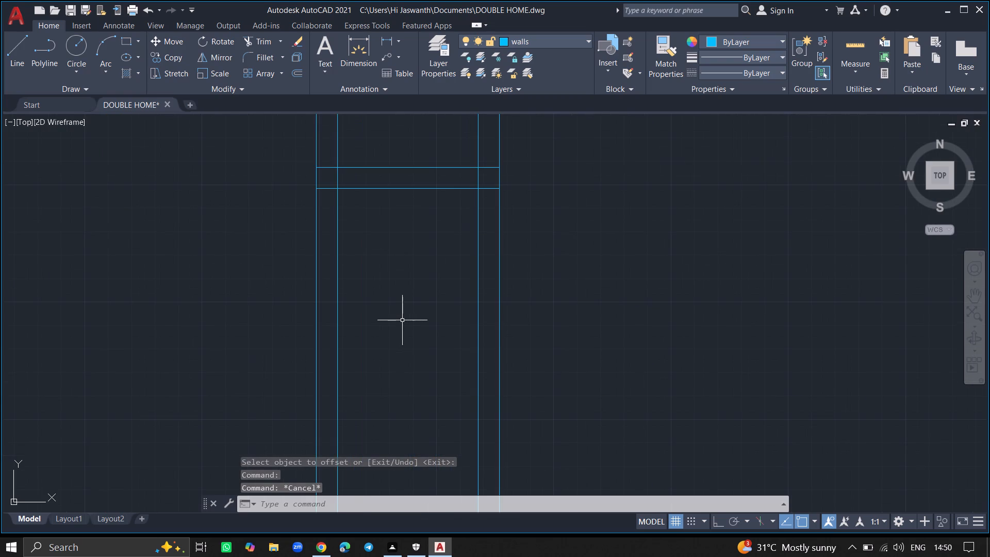
{"action": "type", "text": "TRI"}
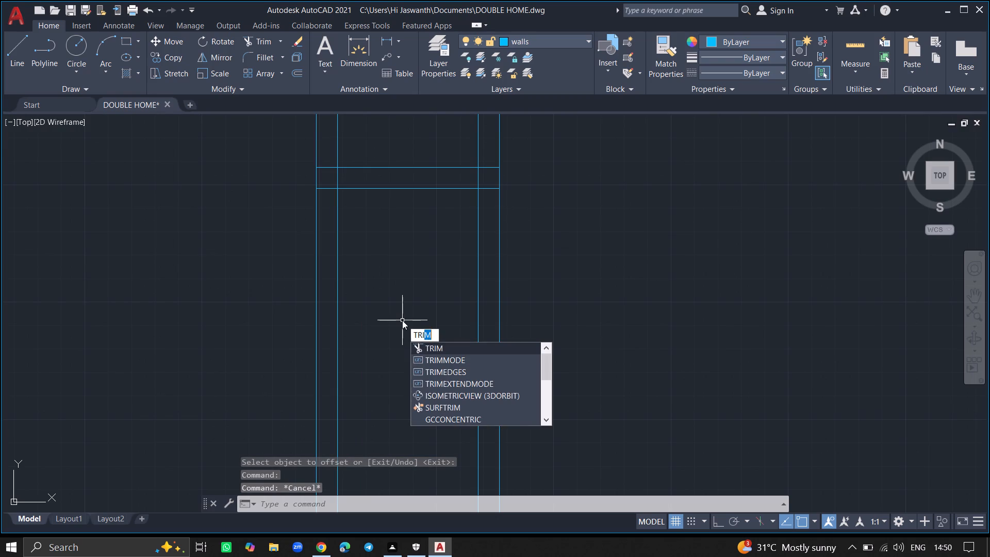
{"action": "key", "text": "m"}
{"action": "key", "text": "Return"}
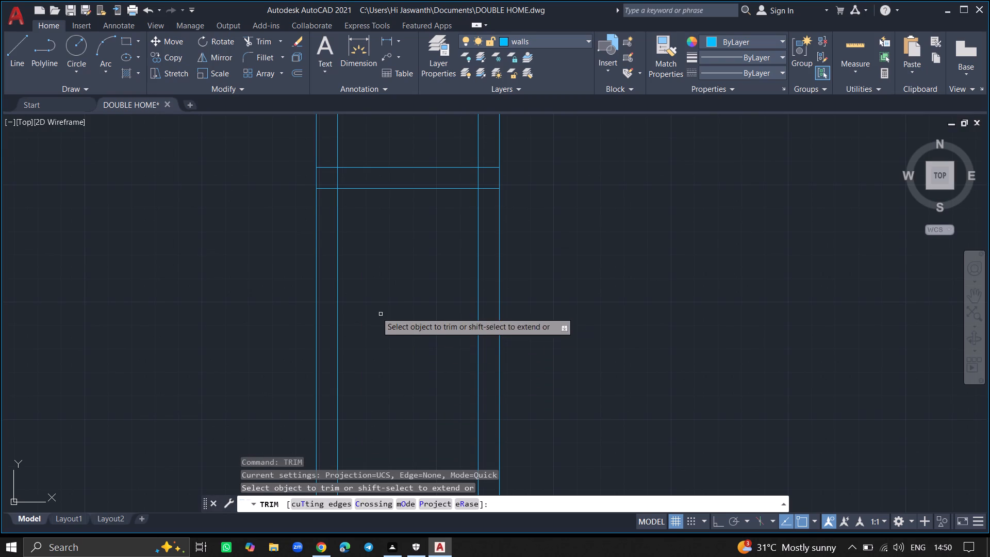
{"action": "left_click", "coordinate": [336, 302]}
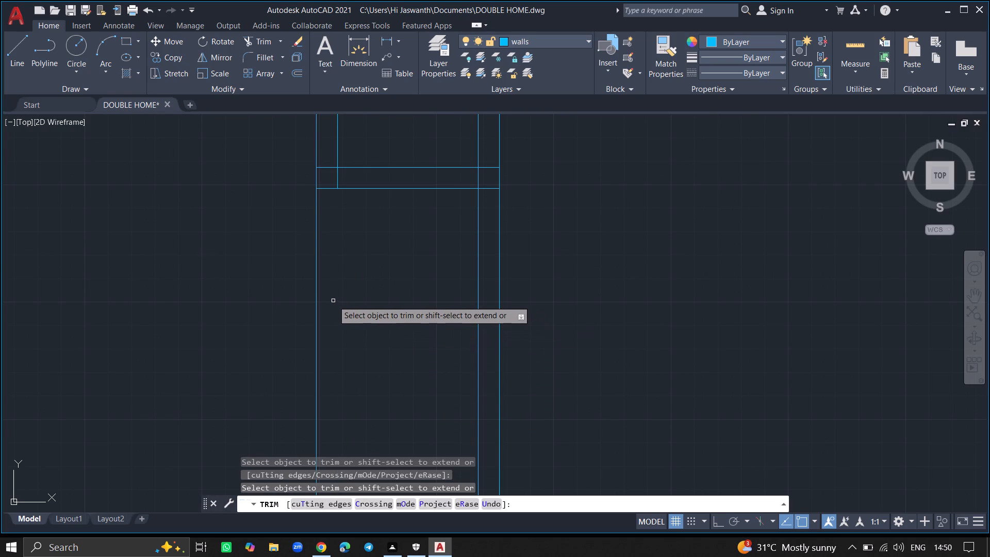
{"action": "left_click", "coordinate": [316, 300]}
{"action": "key", "text": "Return"}
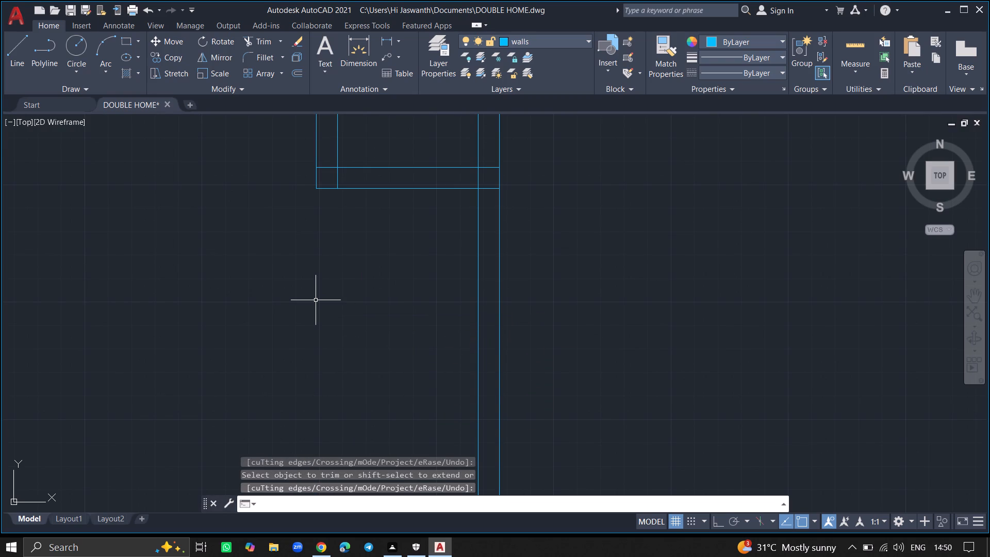
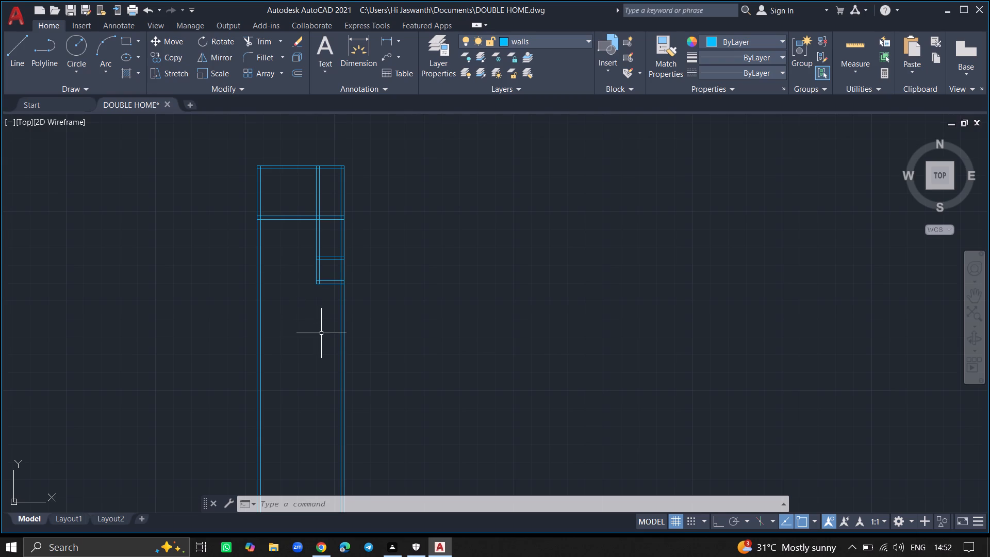
Draw a line from the plan's top-left outer corner 40'0" down, continuing horizontally with Ortho on to the right outer wall's outer line.
{"action": "scroll", "coordinate": [321, 333], "scroll_direction": "down", "scroll_amount": 2, "text": "ctrl"}
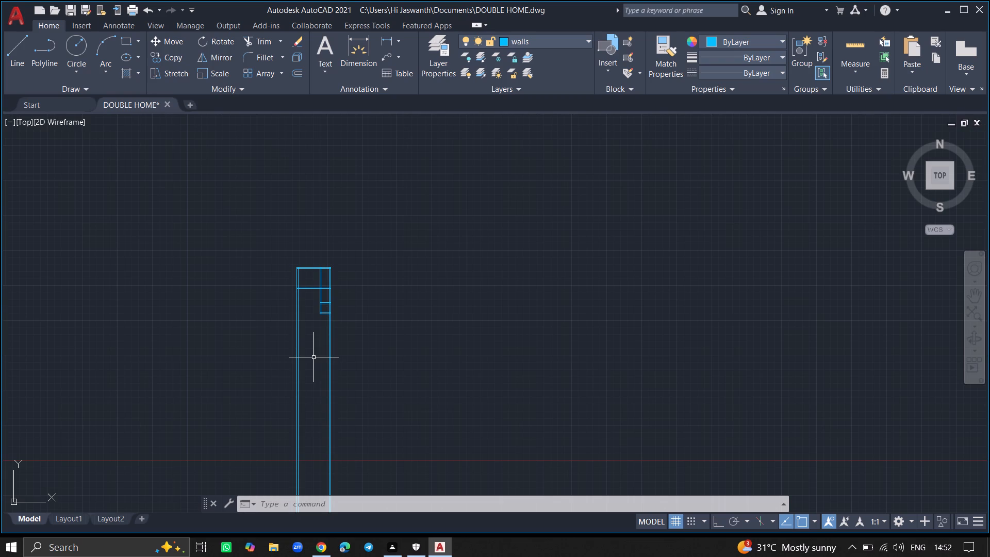
{"action": "scroll", "coordinate": [313, 357], "scroll_direction": "up", "scroll_amount": 2, "text": "ctrl"}
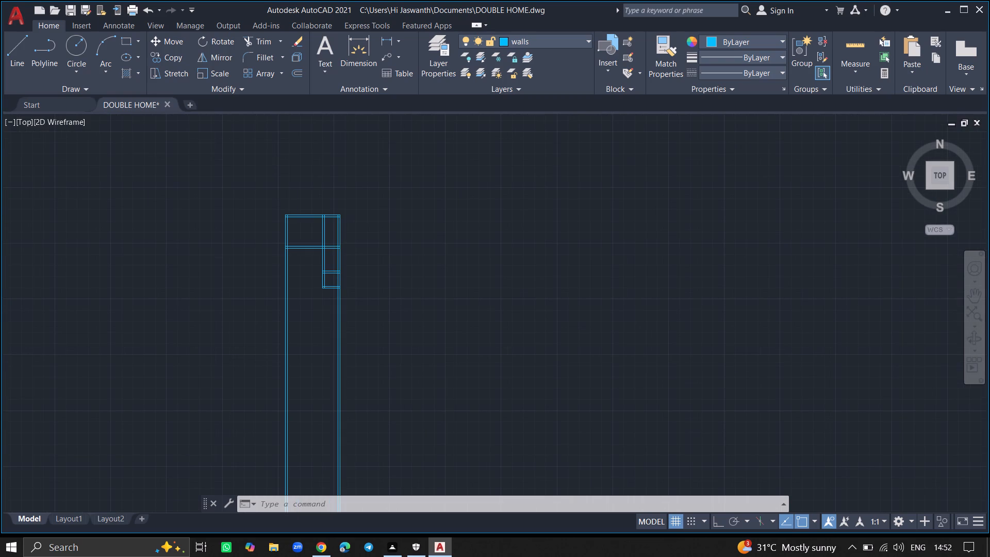
{"action": "key", "text": "l"}
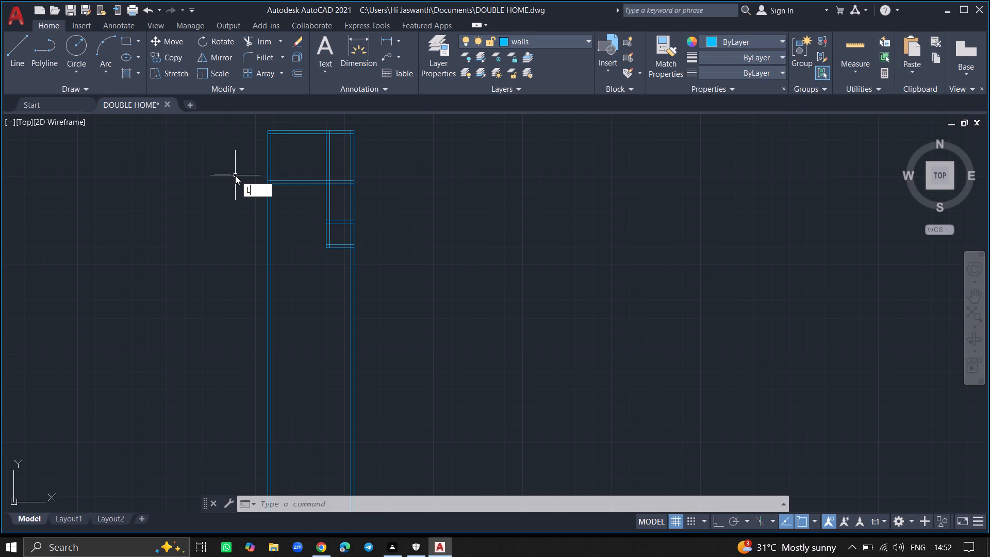
{"action": "key", "text": "Return"}
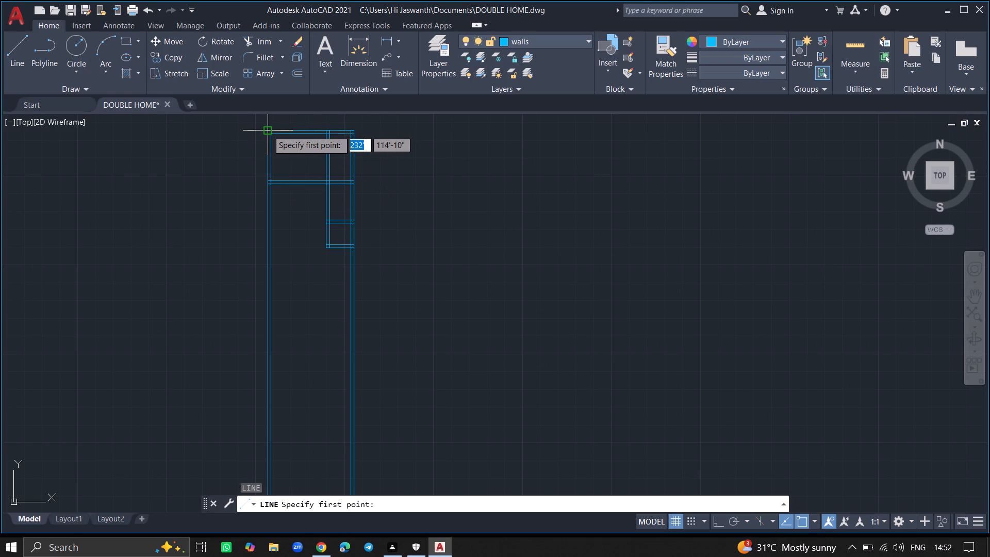
{"action": "left_click", "coordinate": [268, 131]}
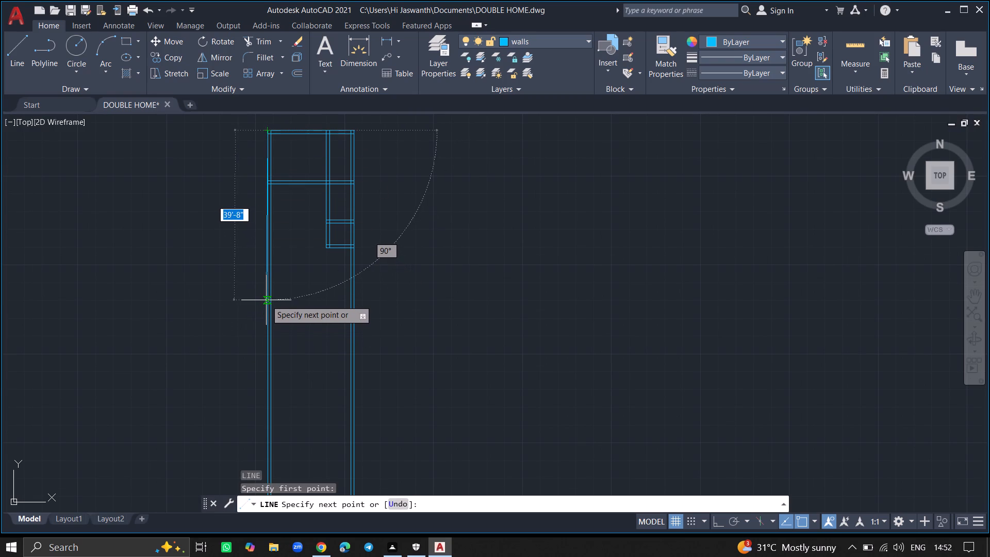
{"action": "scroll", "coordinate": [266, 302], "scroll_direction": "up", "scroll_amount": 2, "text": "ctrl"}
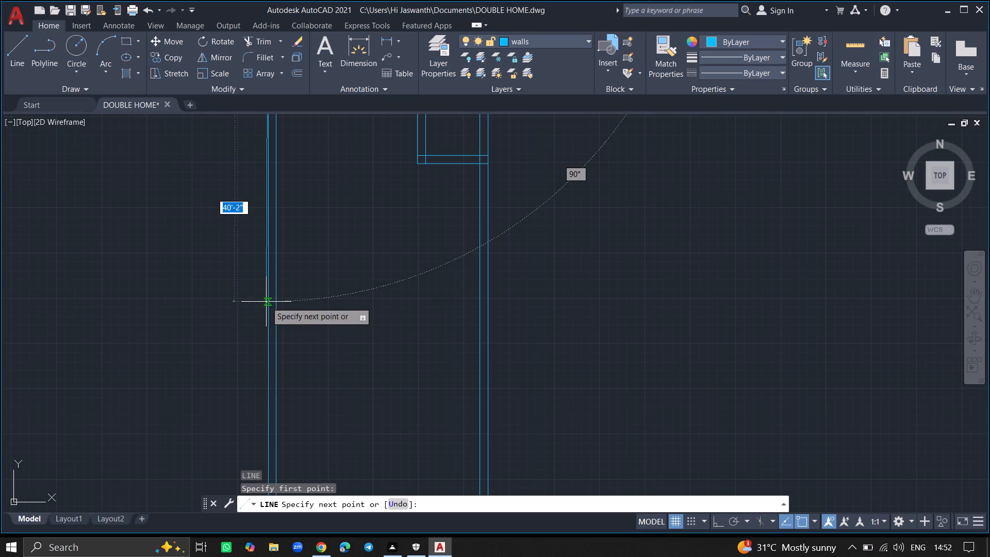
{"action": "key", "text": "4"}
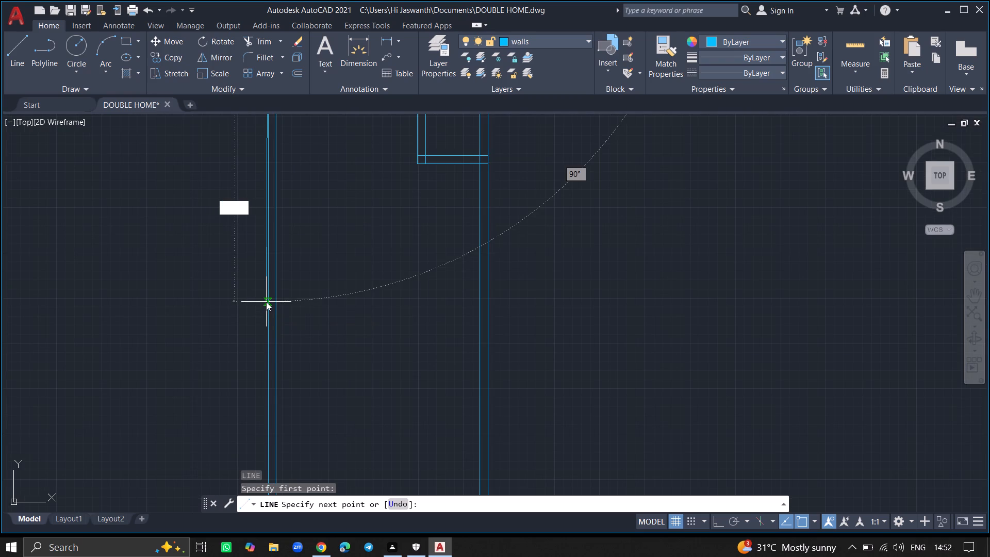
{"action": "key", "text": "0"}
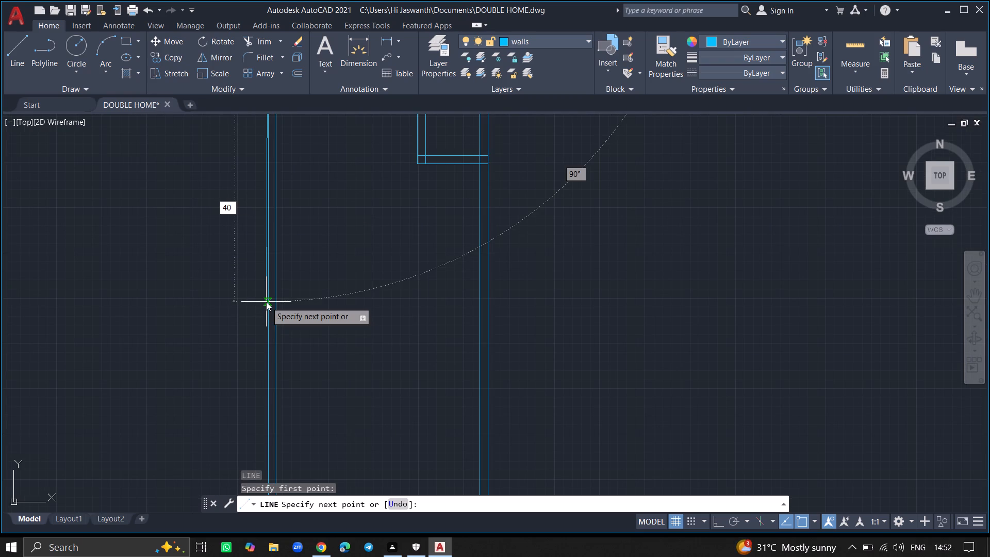
{"action": "key", "text": "apostrophe"}
{"action": "key", "text": "0"}
{"action": "key", "text": "shift+quotedbl"}
{"action": "key", "text": "Return"}
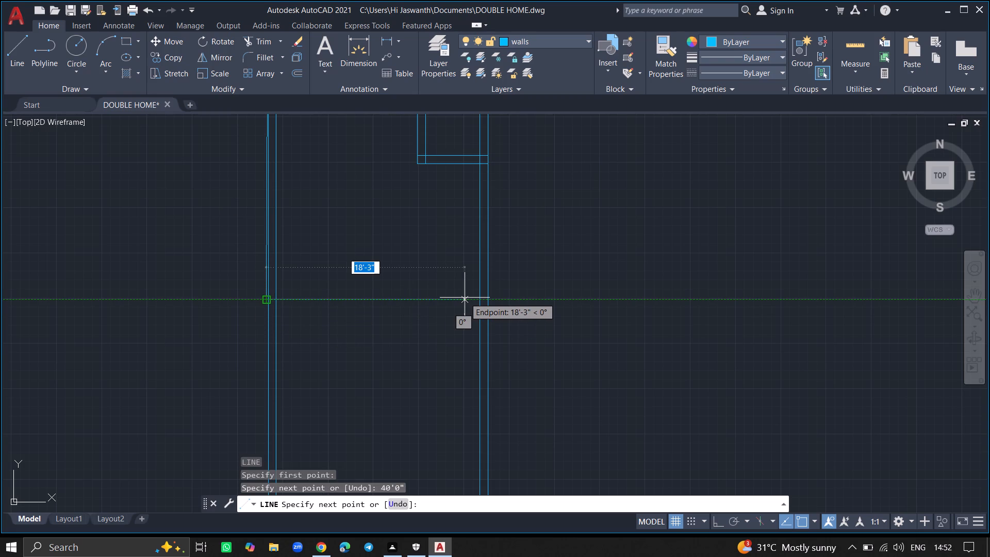
{"action": "key", "text": "F8"}
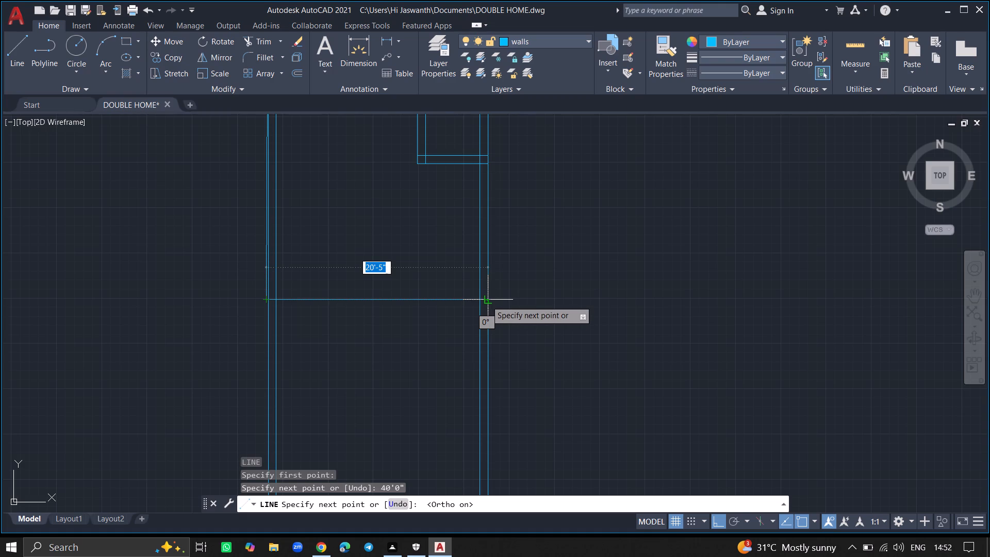
{"action": "left_click", "coordinate": [486, 300]}
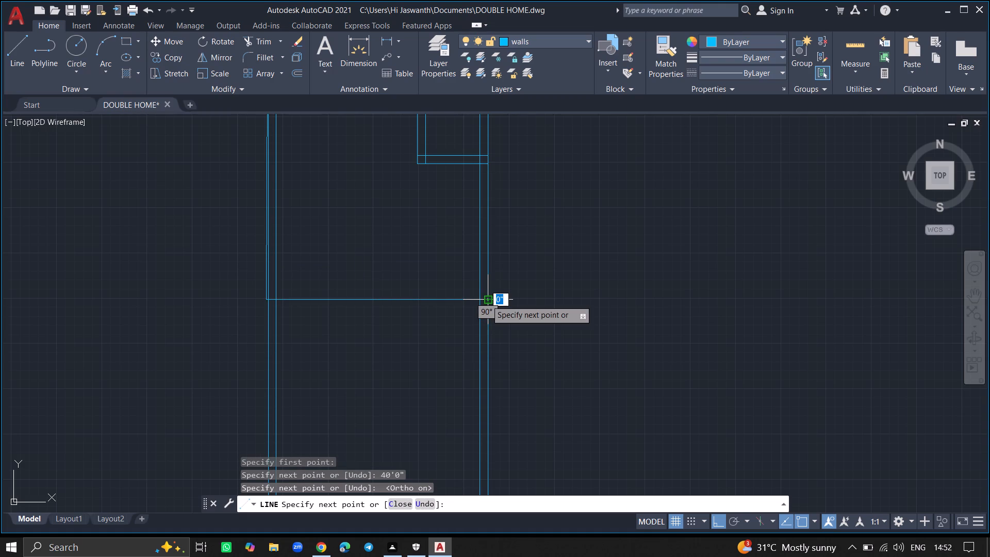
{"action": "key", "text": "Return"}
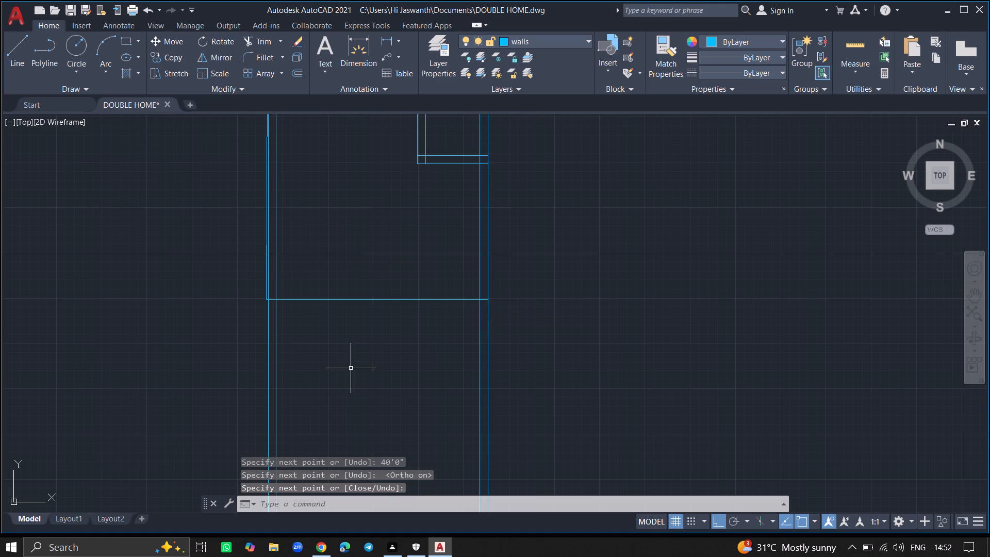
Trim the four vertical lines of the left and right outer walls below the new horizontal bottom line.
{"action": "type", "text": "TR"}
{"action": "type", "text": "IM"}
{"action": "key", "text": "Return"}
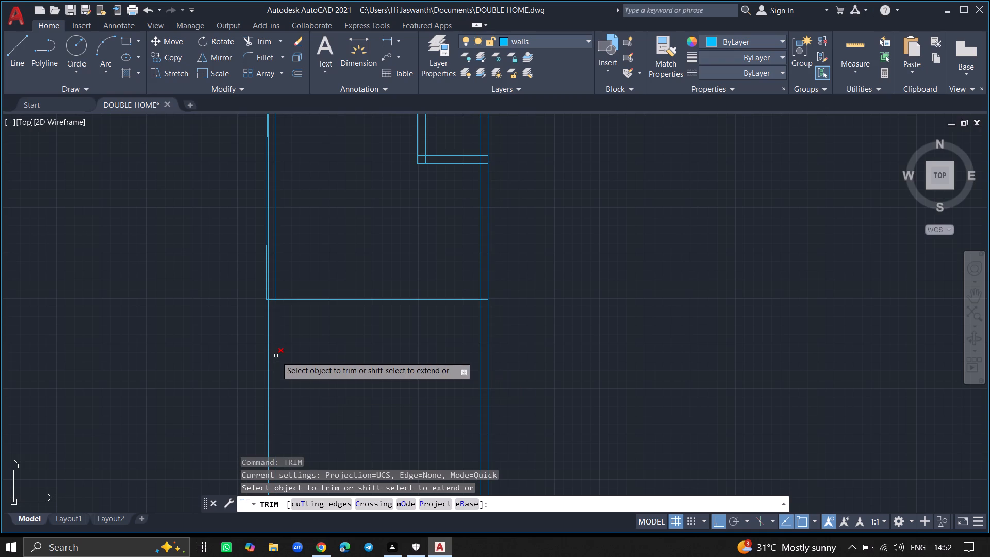
{"action": "left_click", "coordinate": [276, 356]}
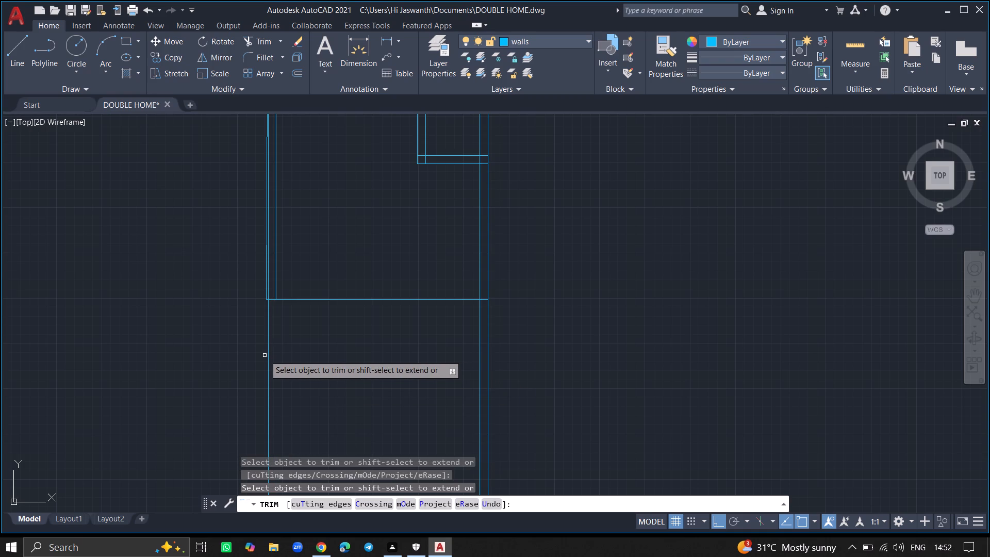
{"action": "left_click", "coordinate": [267, 355]}
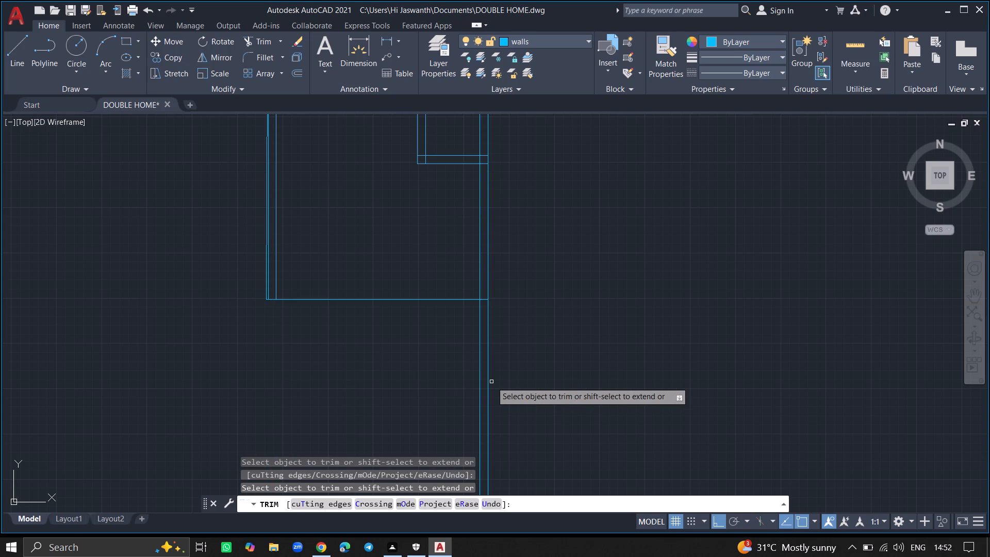
{"action": "left_click", "coordinate": [488, 381]}
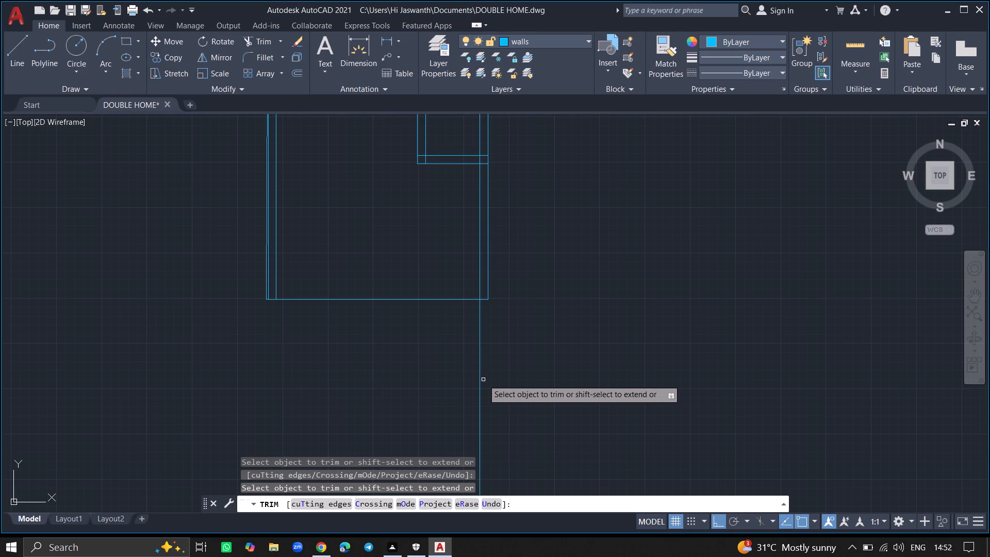
{"action": "left_click", "coordinate": [481, 380]}
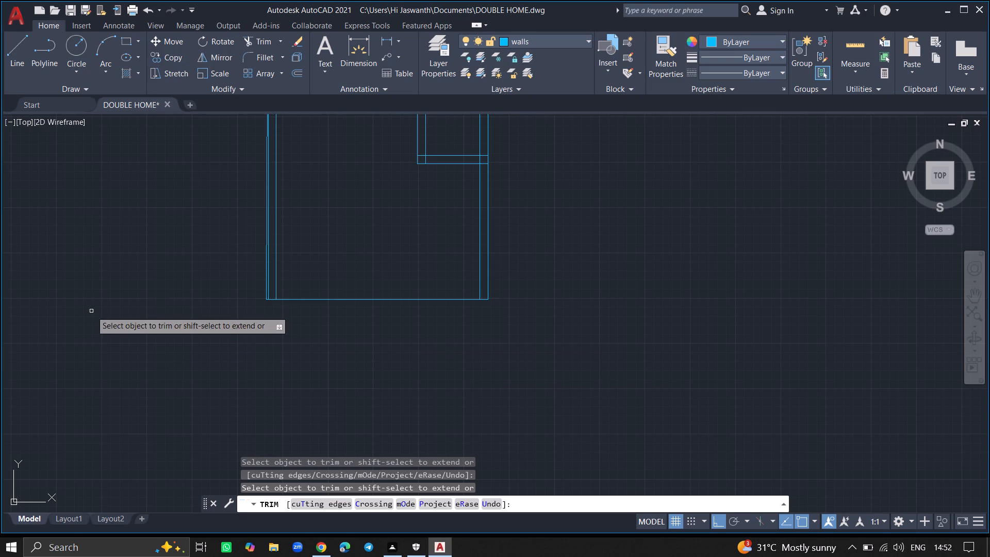
Remove the slightly slanted 40' guide line beside the left outer wall using Trim.
{"action": "scroll", "coordinate": [154, 269], "scroll_direction": "up", "scroll_amount": 5, "text": "ctrl"}
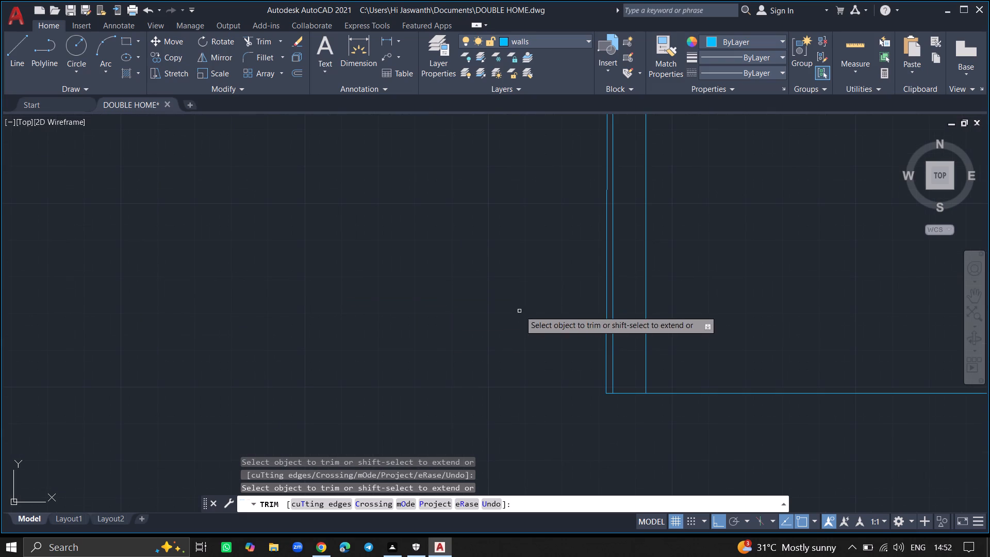
{"action": "left_click", "coordinate": [607, 304]}
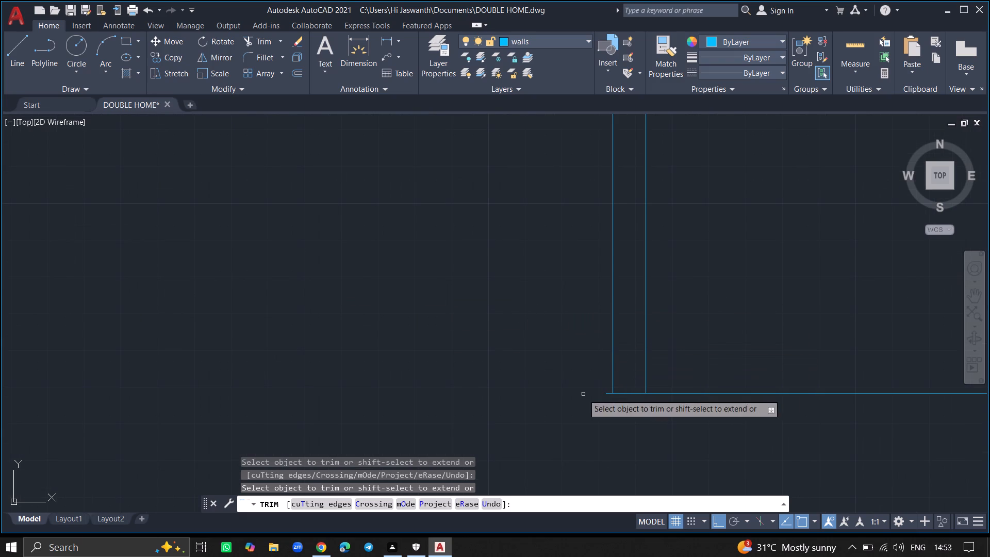
{"action": "key", "text": "Return"}
Offset the inner line of the right outer wall 8' to the left for the lower room.
{"action": "scroll", "coordinate": [580, 394], "scroll_direction": "down", "scroll_amount": 6, "text": "ctrl"}
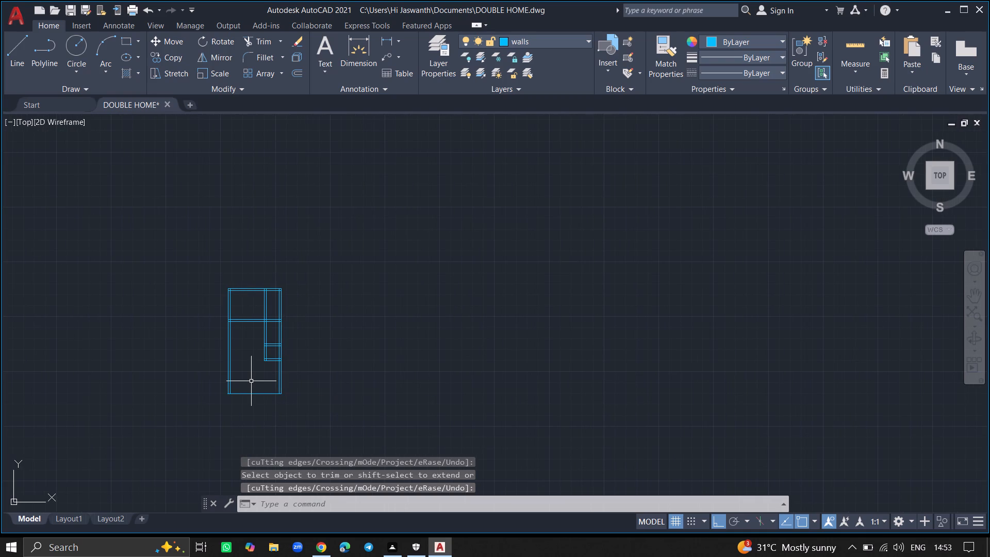
{"action": "scroll", "coordinate": [251, 381], "scroll_direction": "up", "scroll_amount": 2, "text": "ctrl"}
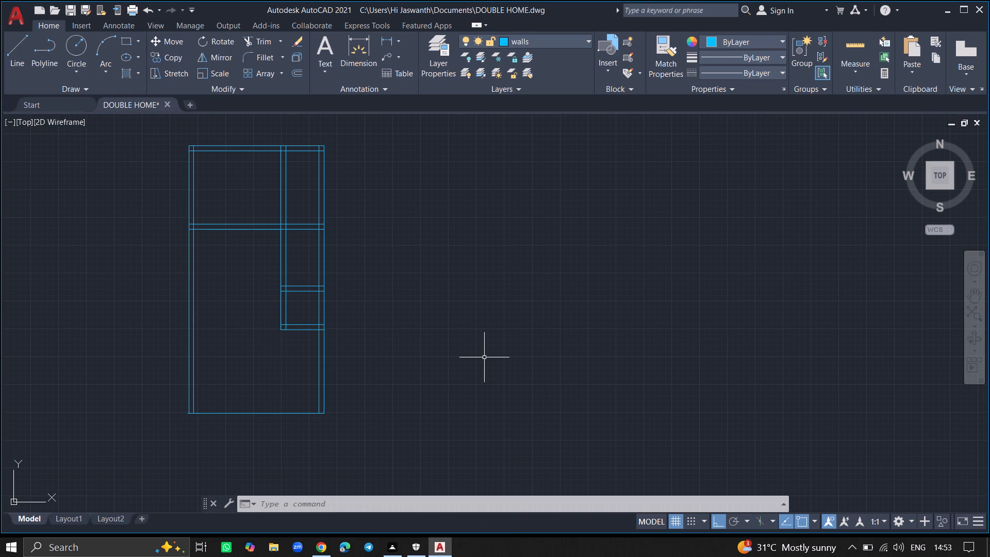
{"action": "type", "text": "OFFSET"}
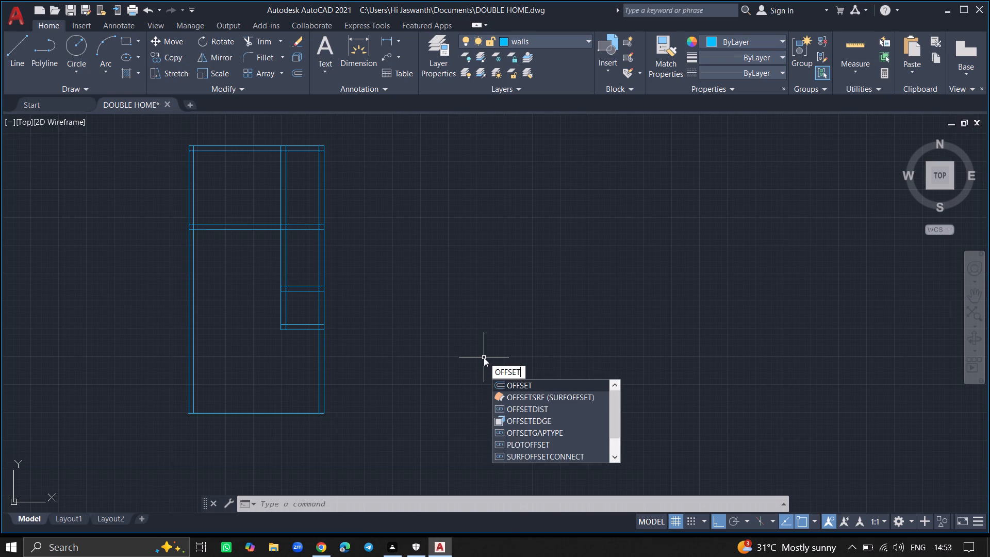
{"action": "key", "text": "Return"}
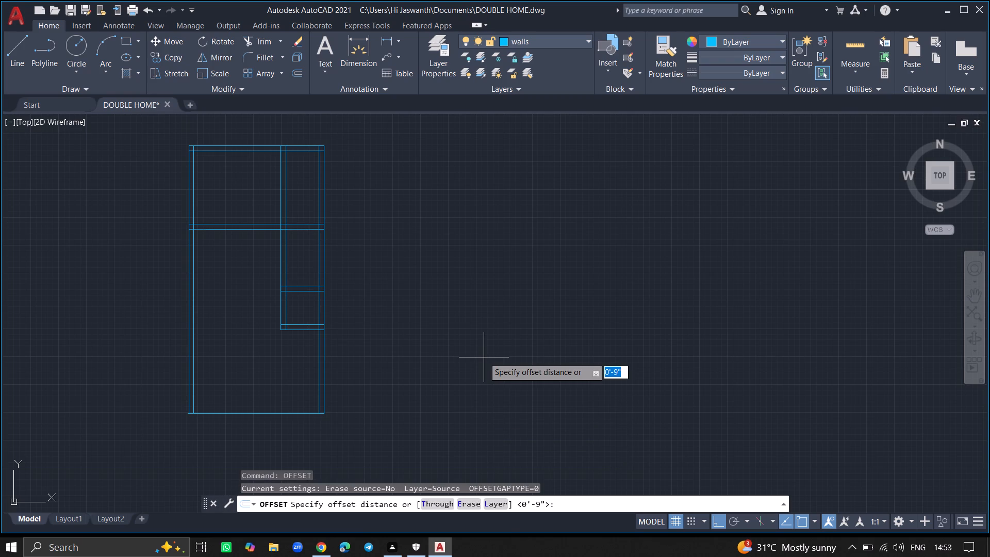
{"action": "key", "text": "8"}
{"action": "key", "text": "apostrophe"}
{"action": "key", "text": "Return"}
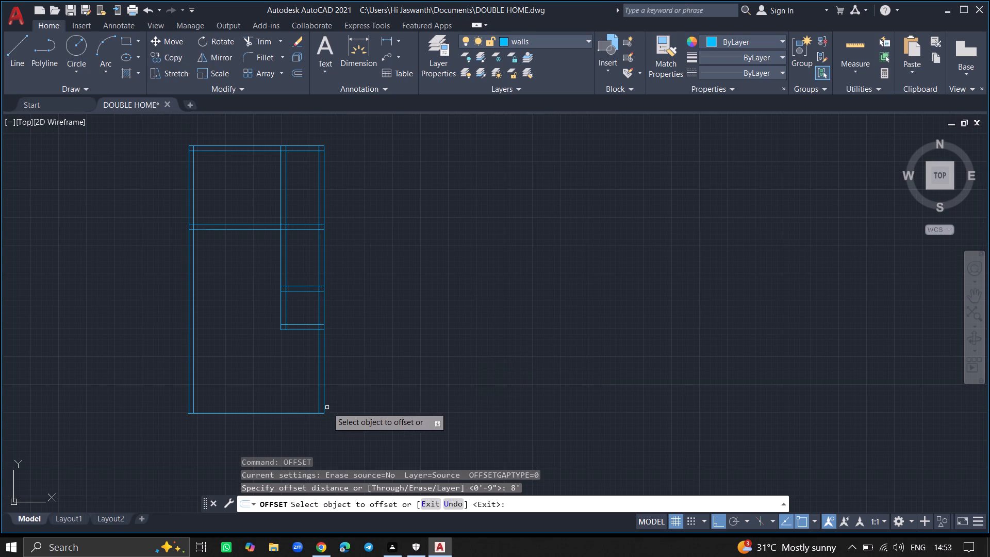
{"action": "left_click", "coordinate": [319, 399]}
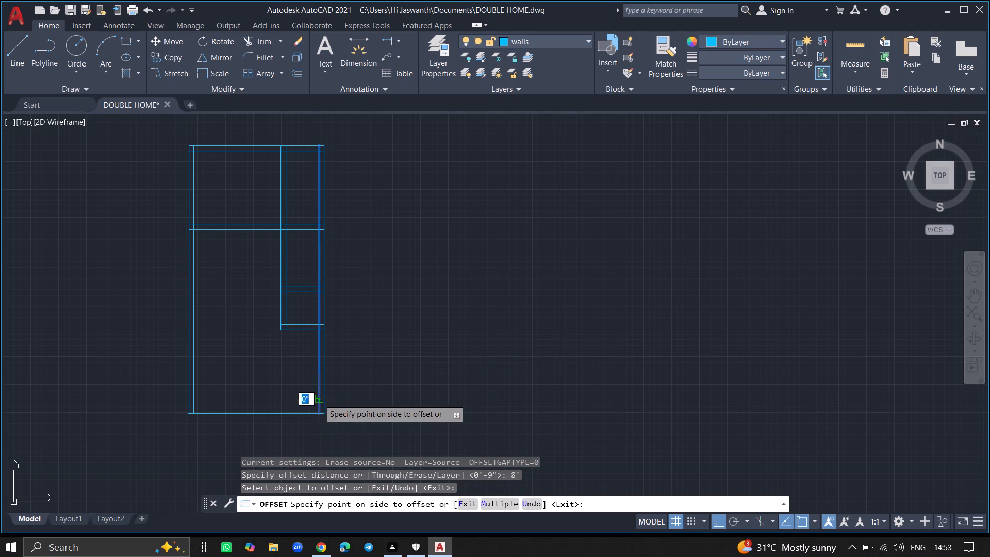
{"action": "left_click", "coordinate": [289, 396]}
{"action": "key", "text": "Return"}
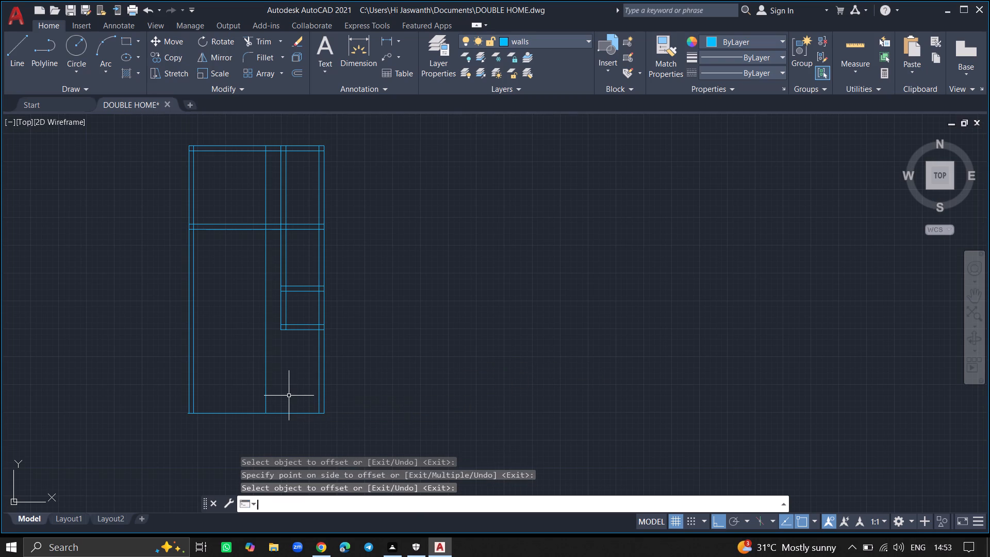
Offset the new vertical line 9" to the left to form the lower room's wall thickness.
{"action": "type", "text": "OFF"}
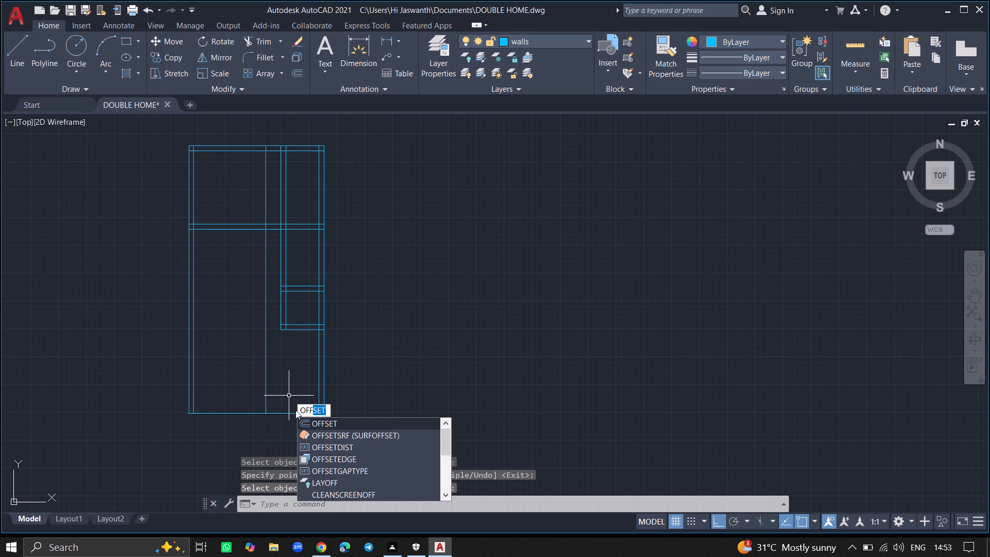
{"action": "left_click", "coordinate": [313, 423]}
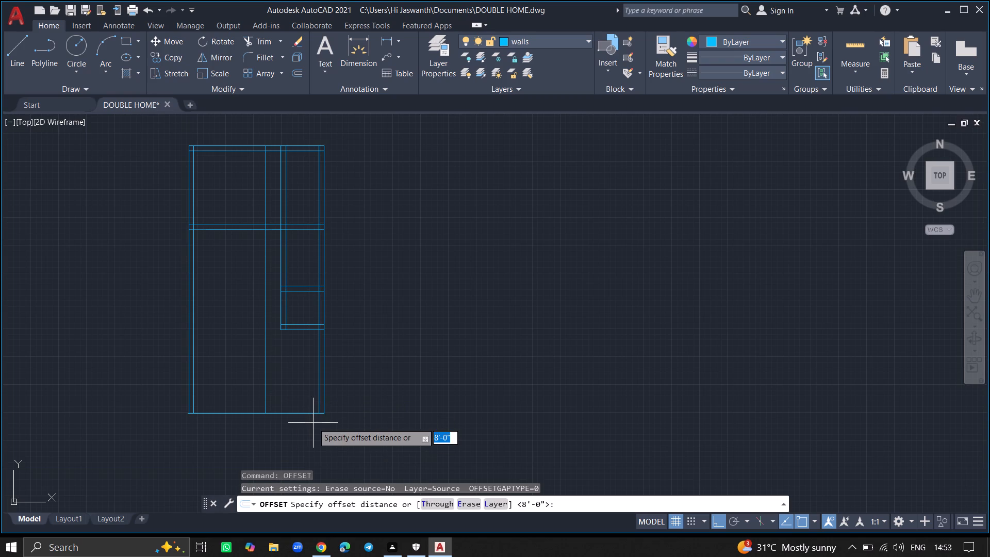
{"action": "key", "text": "9"}
{"action": "key", "text": "shift+quotedbl"}
{"action": "key", "text": "Return"}
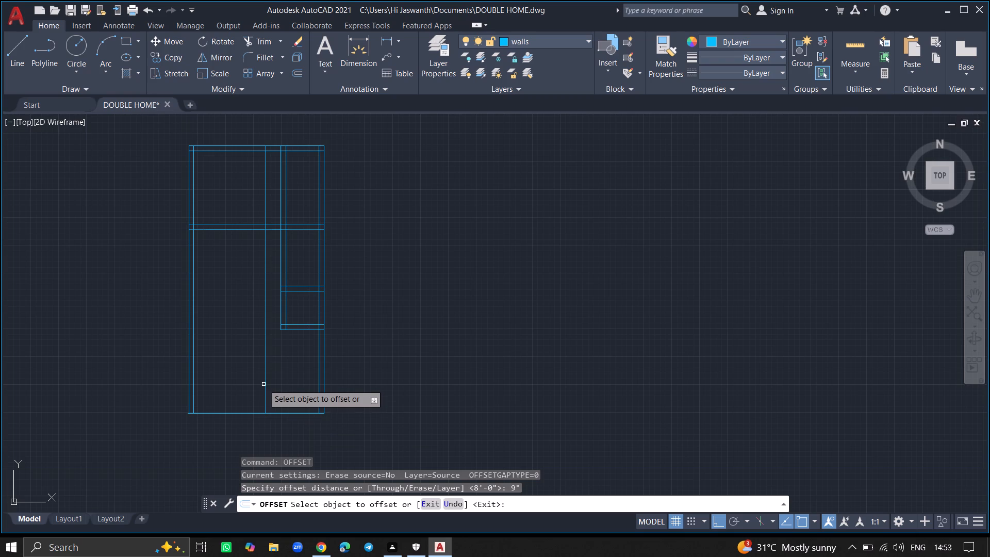
{"action": "left_click", "coordinate": [267, 386]}
{"action": "left_click", "coordinate": [253, 386]}
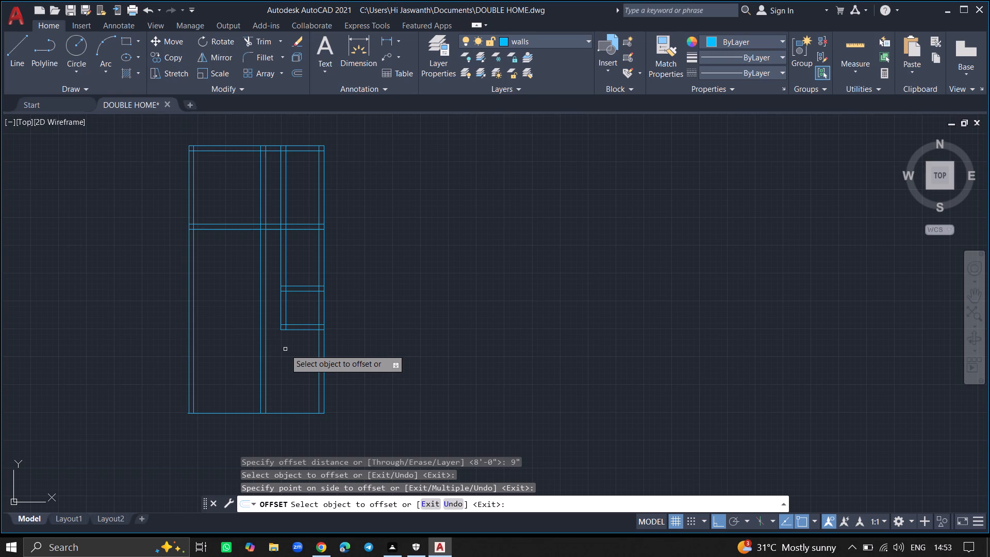
{"action": "key", "text": "Escape"}
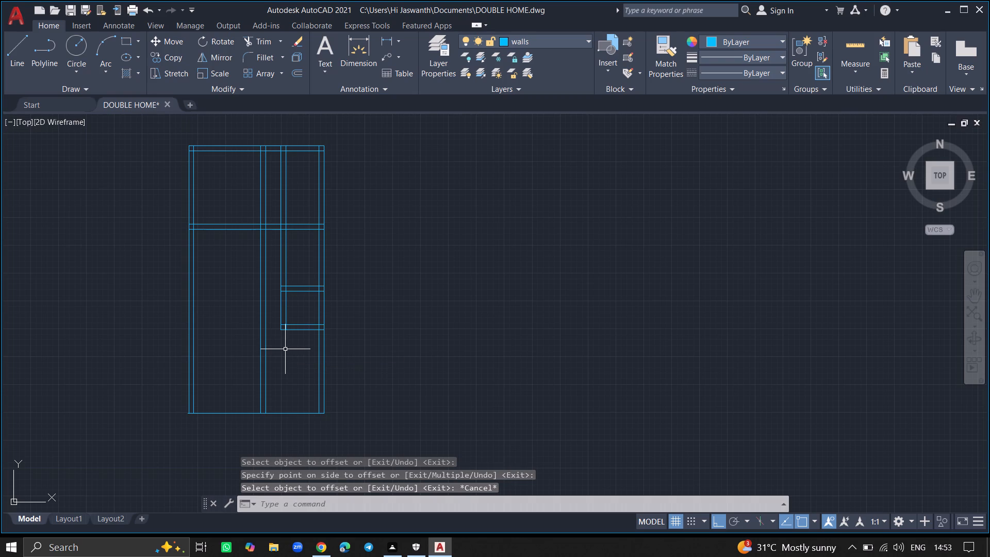
Save the DOUBLE HOME drawing.
{"action": "key", "text": "ctrl+s"}
{"action": "key", "text": "ctrl+s"}
{"action": "key", "text": "ctrl+s"}
{"action": "key", "text": "ctrl+s"}
{"action": "key", "text": "ctrl+s"}
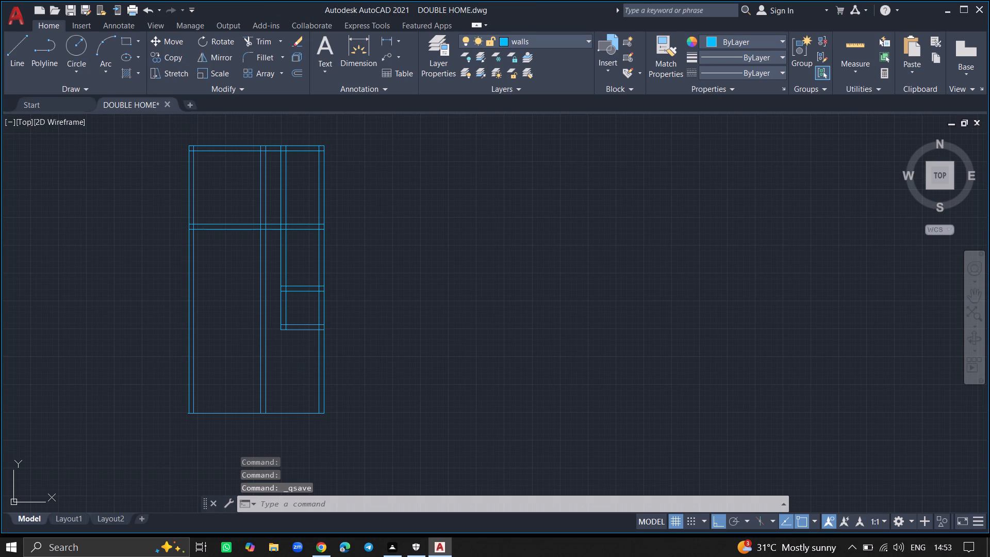
{"action": "key", "text": "ctrl+s"}
Draw a 9" horizontal line across the two lines of the lower room's partition wall, below the small room's bottom wall.
{"action": "key", "text": "l"}
{"action": "key", "text": "Return"}
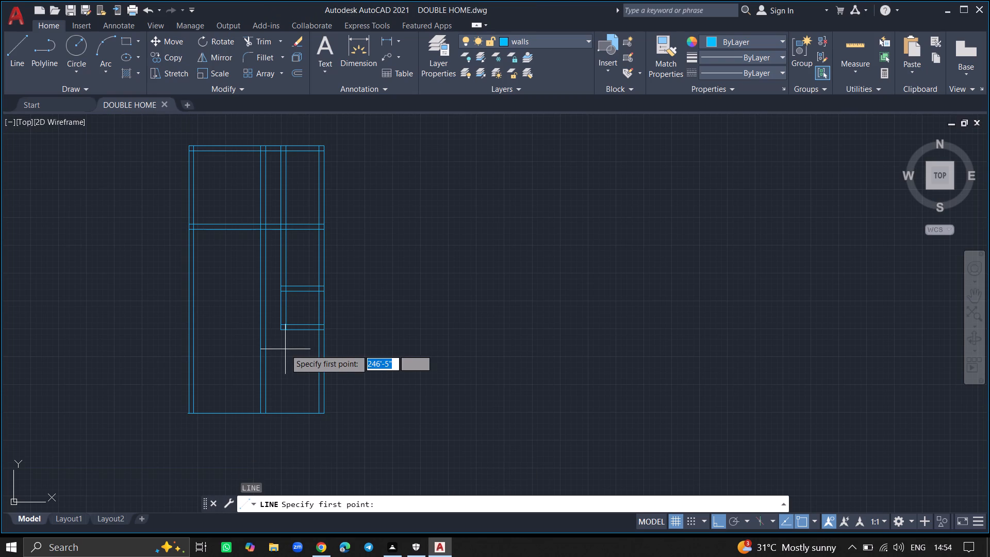
{"action": "scroll", "coordinate": [272, 361], "scroll_direction": "up", "scroll_amount": 2, "text": "ctrl"}
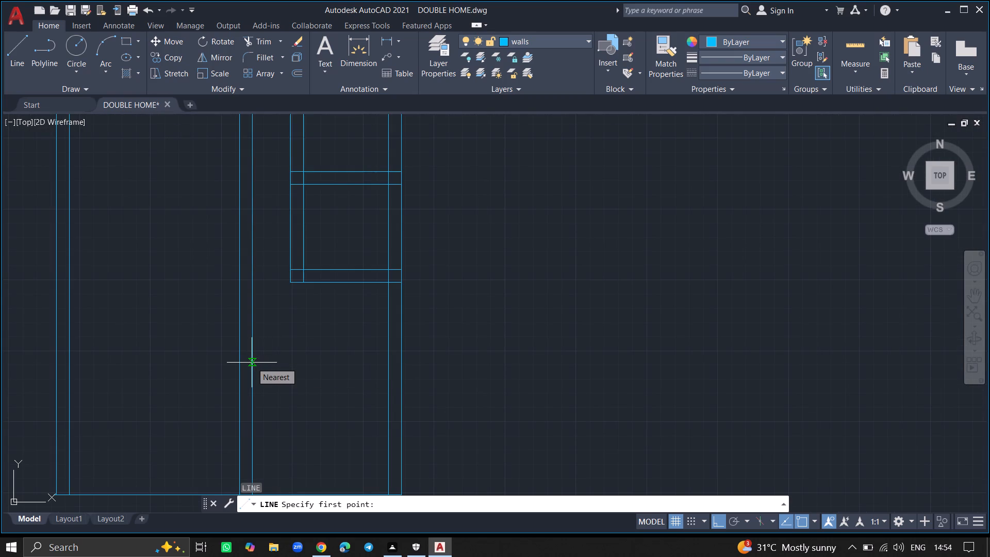
{"action": "left_click", "coordinate": [252, 363]}
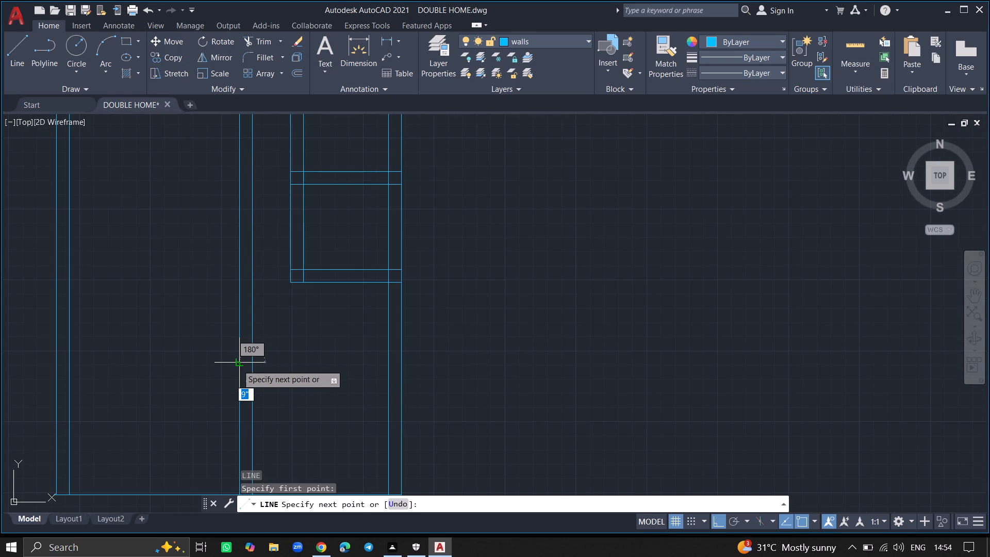
{"action": "left_click", "coordinate": [237, 365]}
{"action": "key", "text": "Return"}
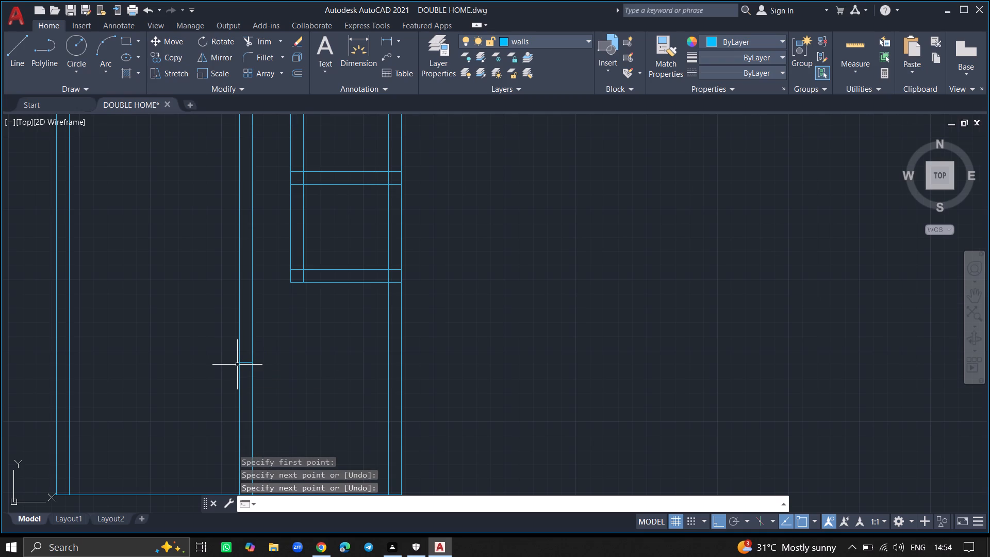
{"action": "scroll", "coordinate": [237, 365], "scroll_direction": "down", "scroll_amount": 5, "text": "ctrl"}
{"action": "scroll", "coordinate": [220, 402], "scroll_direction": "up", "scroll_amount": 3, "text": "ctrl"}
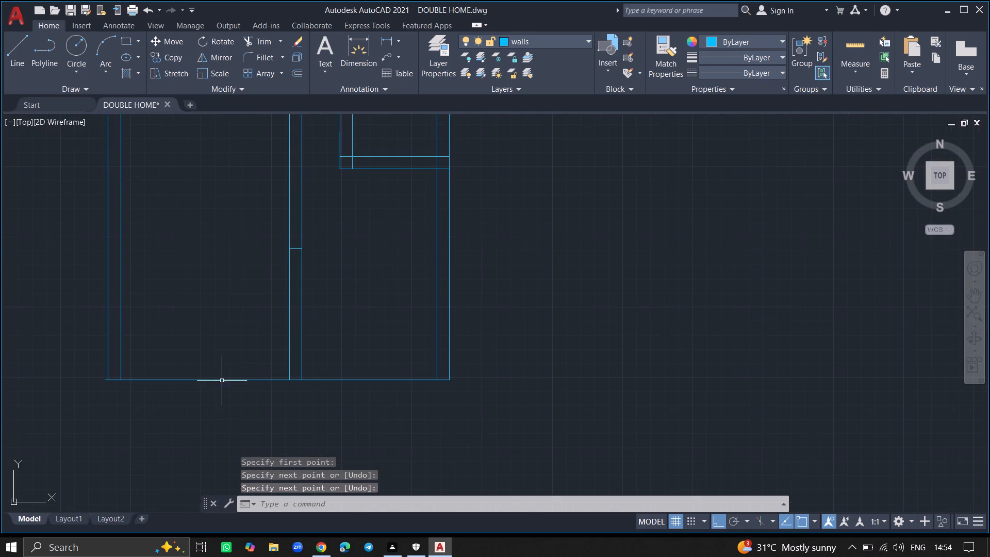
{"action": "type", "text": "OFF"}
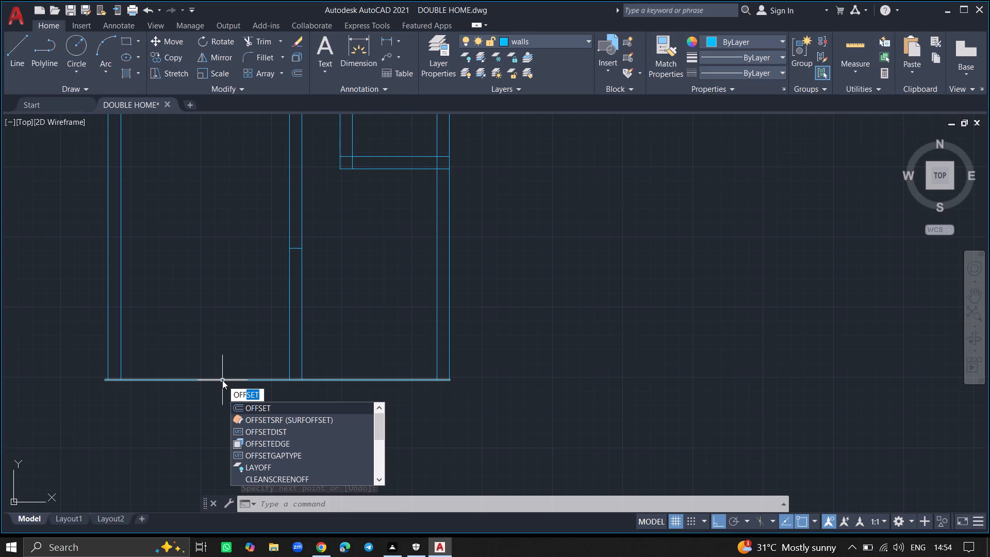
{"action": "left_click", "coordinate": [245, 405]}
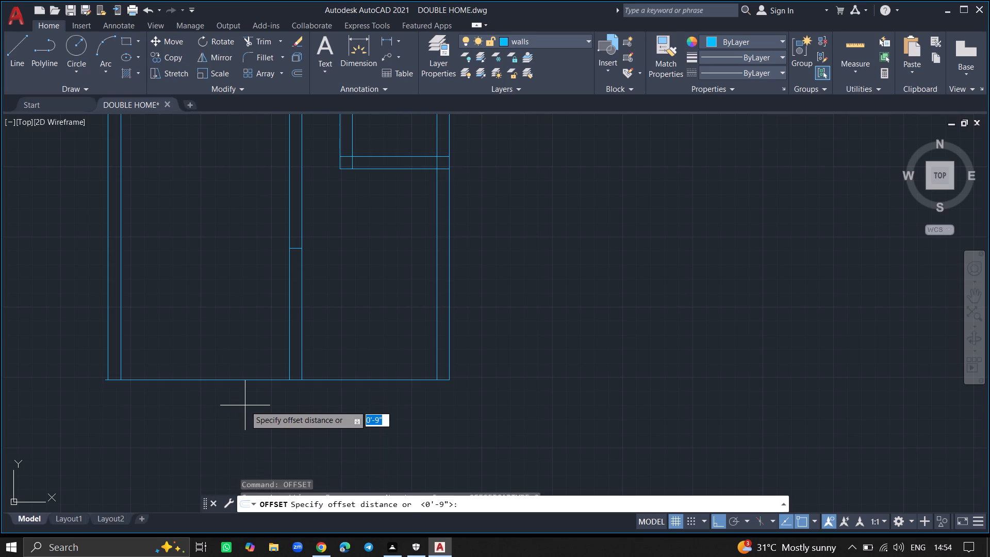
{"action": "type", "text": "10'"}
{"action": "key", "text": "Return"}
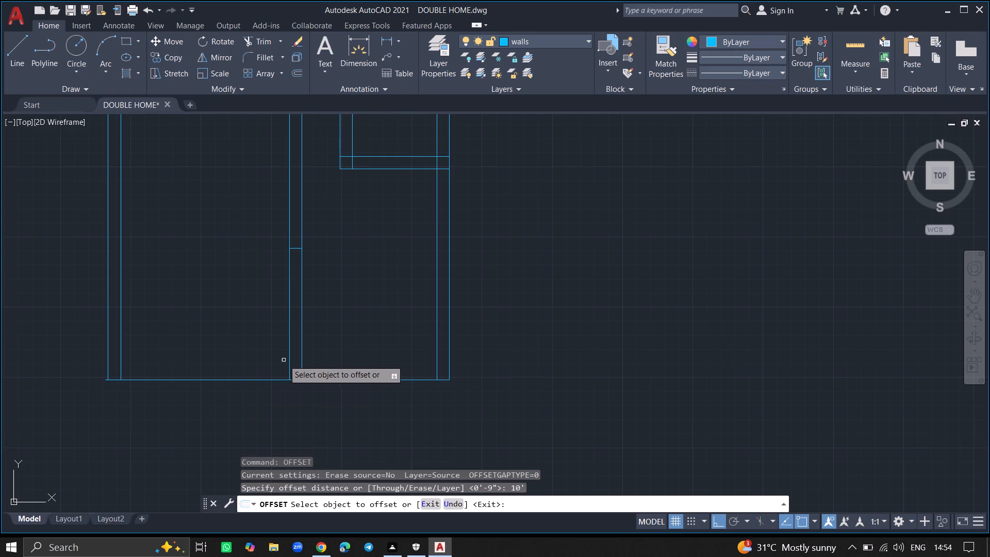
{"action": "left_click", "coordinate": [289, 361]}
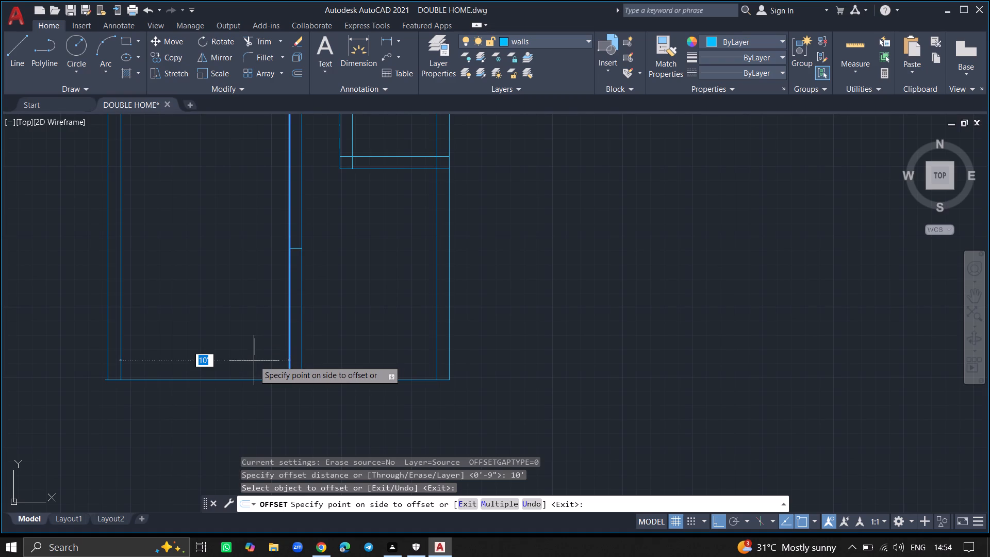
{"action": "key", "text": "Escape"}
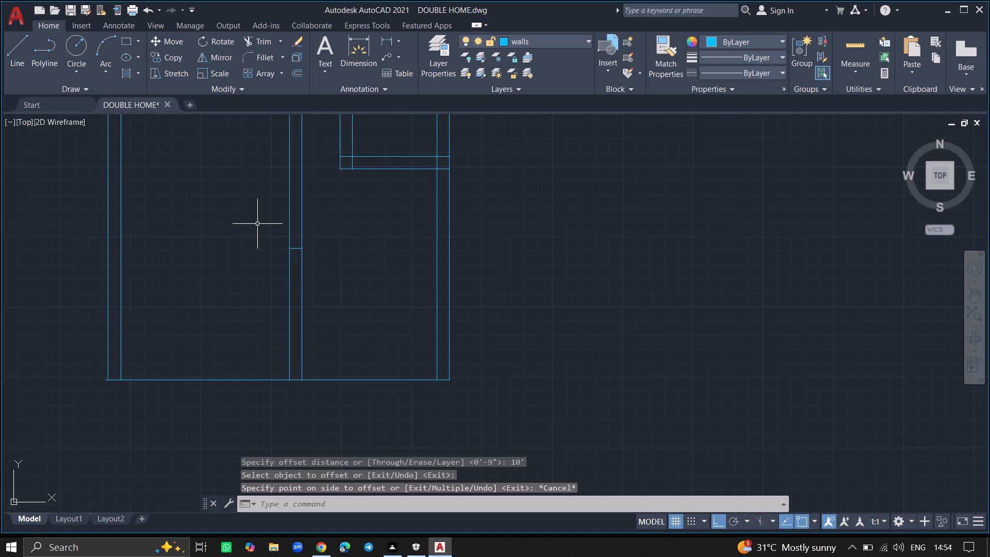
Trim both vertical lines of the lower room's partition wall above the short cross line.
{"action": "type", "text": "TRIM"}
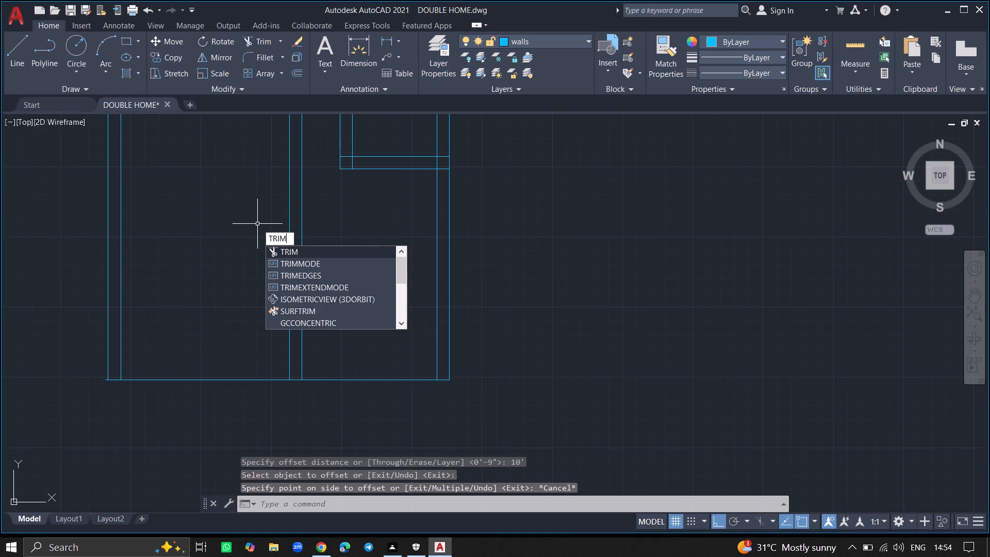
{"action": "key", "text": "Return"}
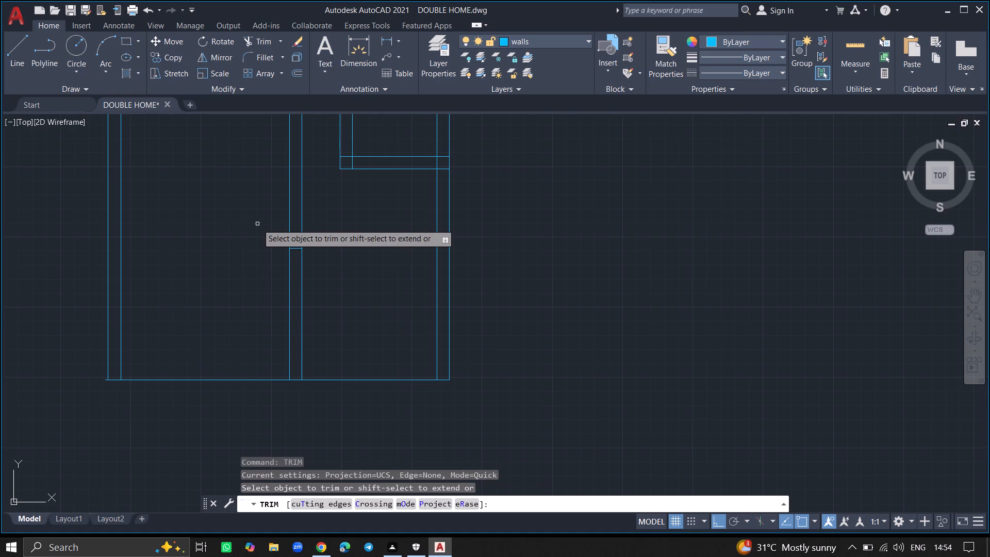
{"action": "left_click", "coordinate": [289, 215]}
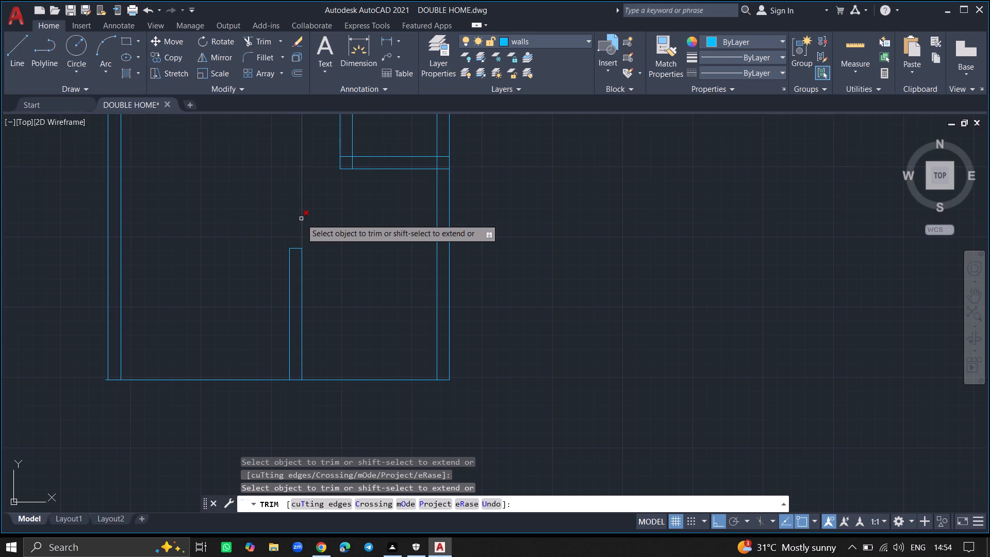
{"action": "left_click", "coordinate": [301, 219]}
{"action": "scroll", "coordinate": [301, 219], "scroll_direction": "down", "scroll_amount": 4, "text": "ctrl"}
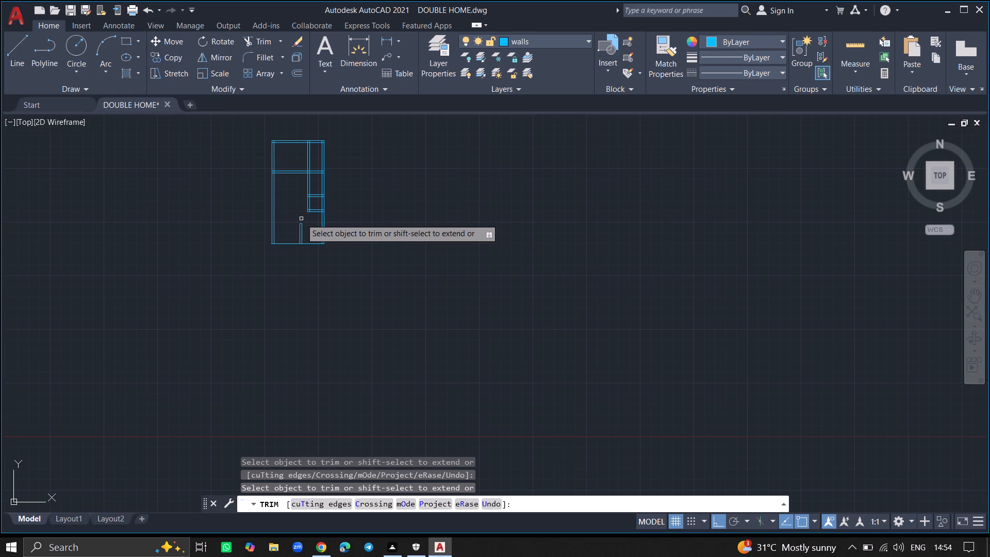
{"action": "key", "text": "Return"}
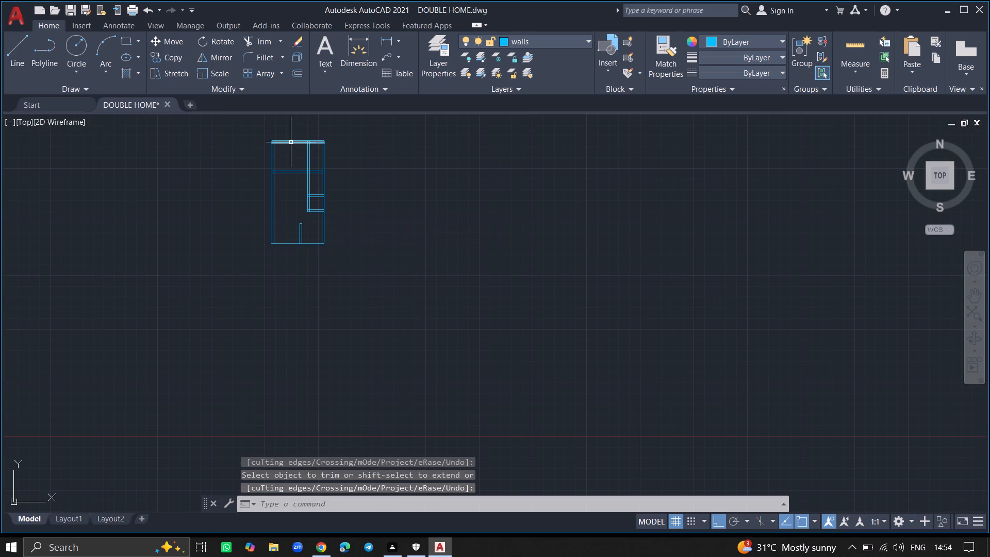
Extend both lines of the small room's upper horizontal wall leftward to the outer line of the left outer wall.
{"action": "scroll", "coordinate": [290, 148], "scroll_direction": "up", "scroll_amount": 1, "text": "ctrl"}
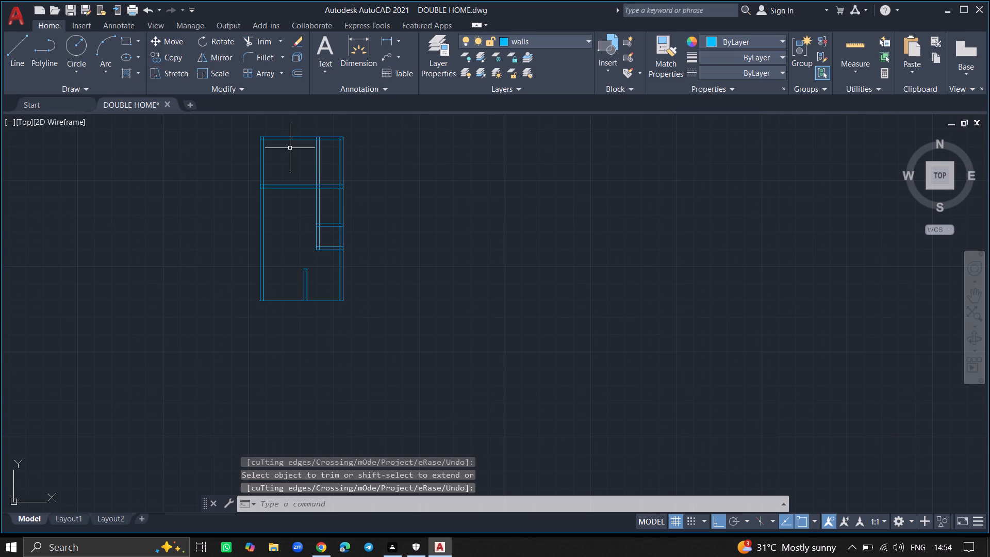
{"action": "scroll", "coordinate": [270, 265], "scroll_direction": "up", "scroll_amount": 2, "text": "ctrl"}
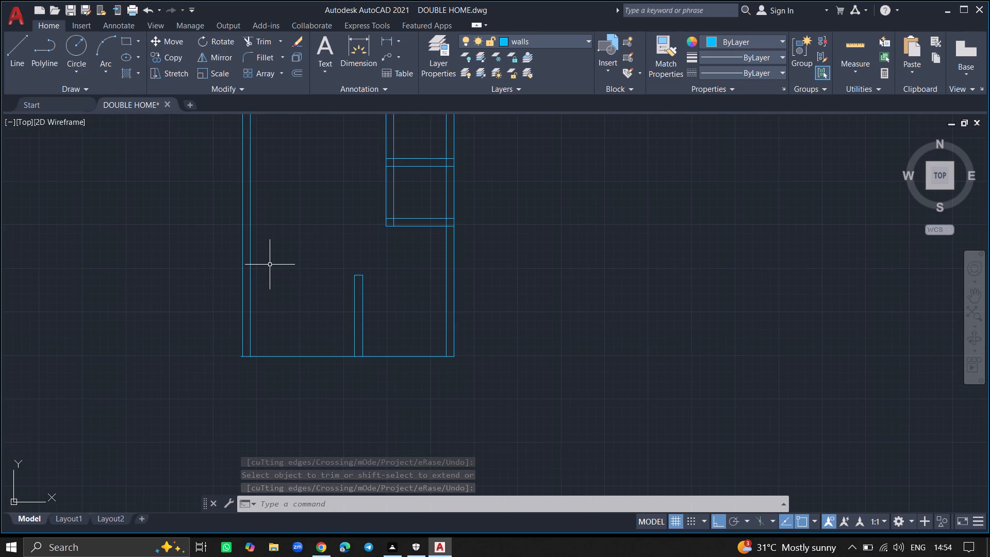
{"action": "scroll", "coordinate": [270, 256], "scroll_direction": "down", "scroll_amount": 2, "text": "ctrl"}
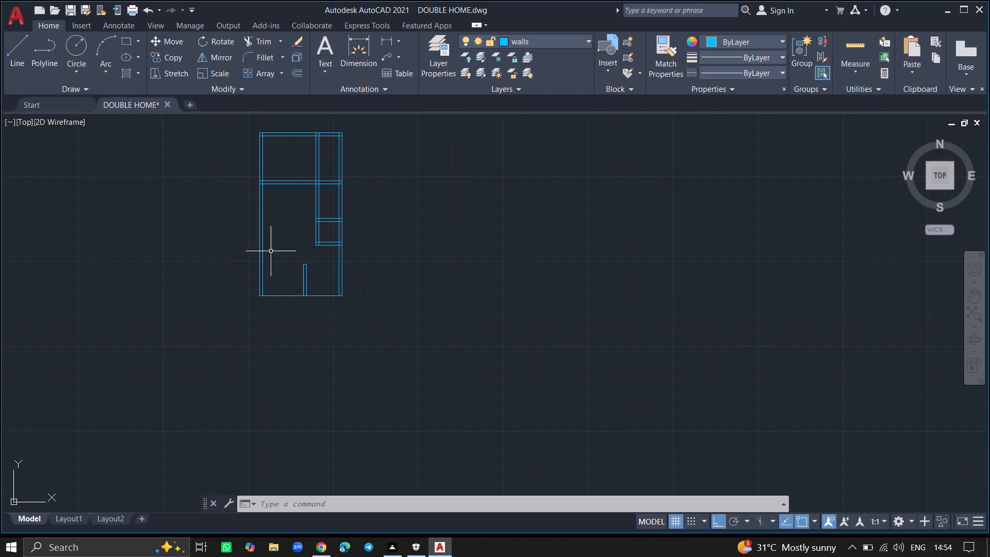
{"action": "scroll", "coordinate": [293, 213], "scroll_direction": "up", "scroll_amount": 2, "text": "ctrl"}
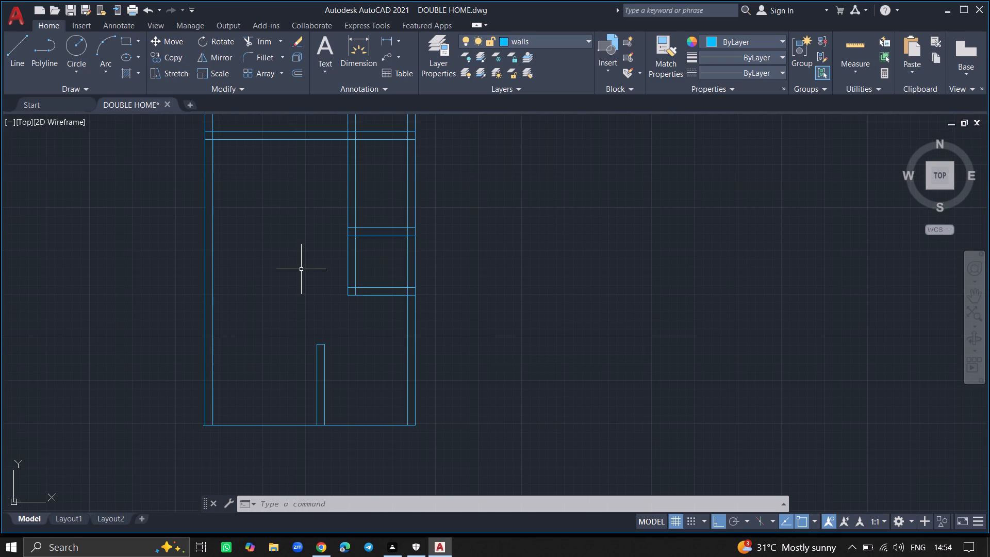
{"action": "type", "text": "EX"}
{"action": "key", "text": "Return"}
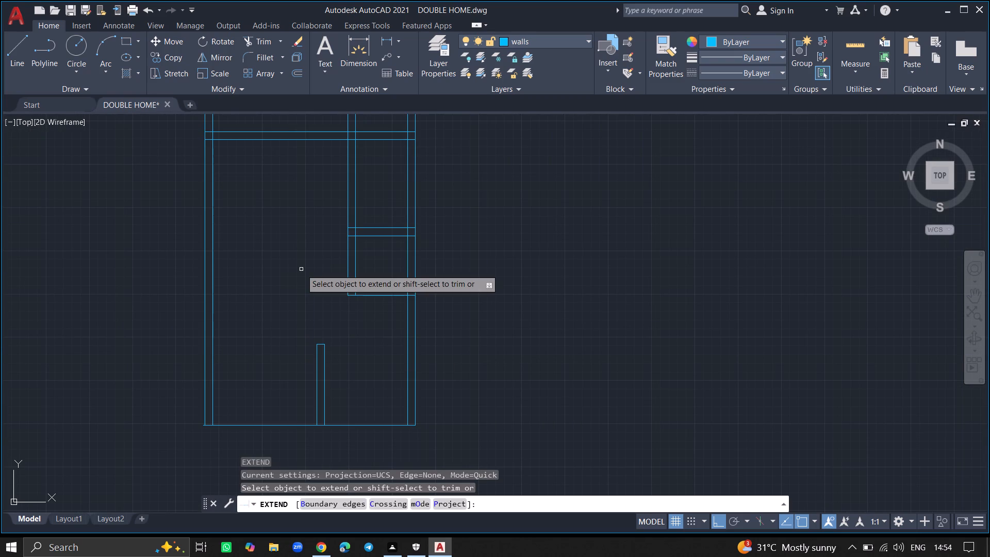
{"action": "left_click", "coordinate": [370, 235]}
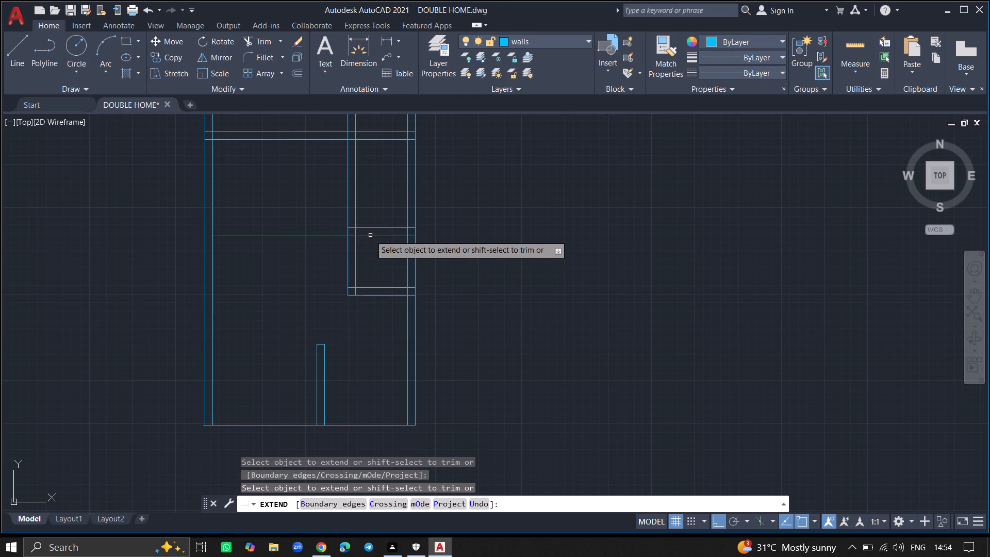
{"action": "left_click", "coordinate": [275, 236]}
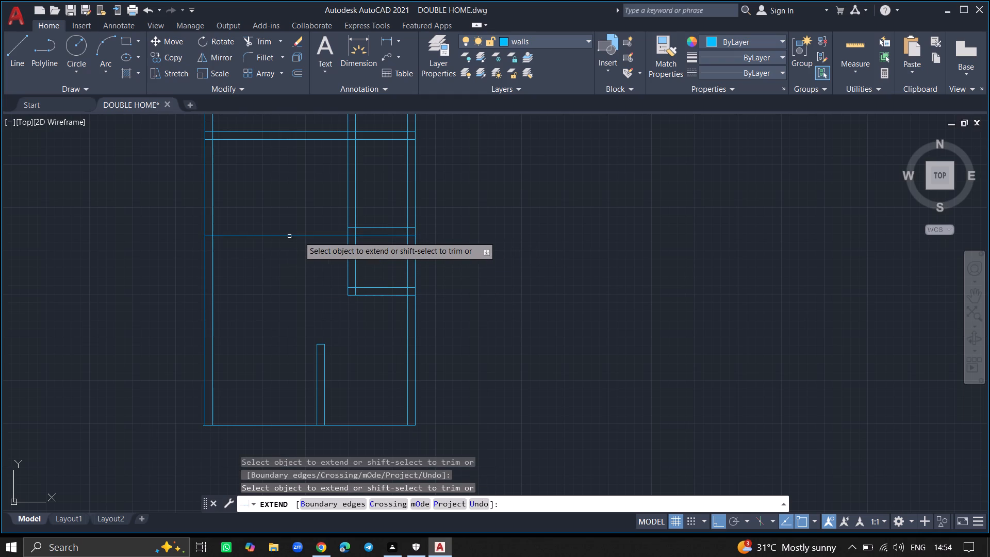
{"action": "left_click", "coordinate": [376, 227]}
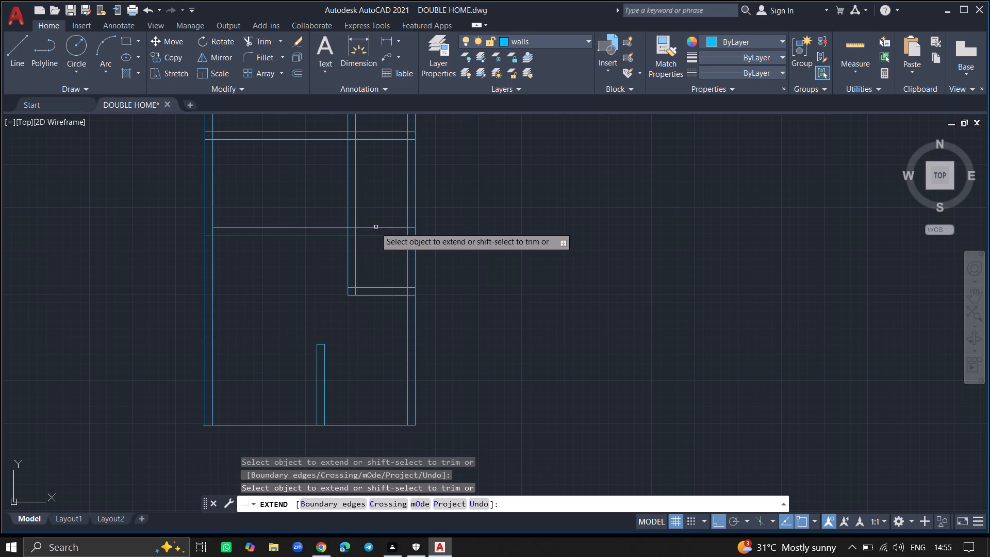
{"action": "left_click", "coordinate": [294, 227]}
{"action": "key", "text": "Return"}
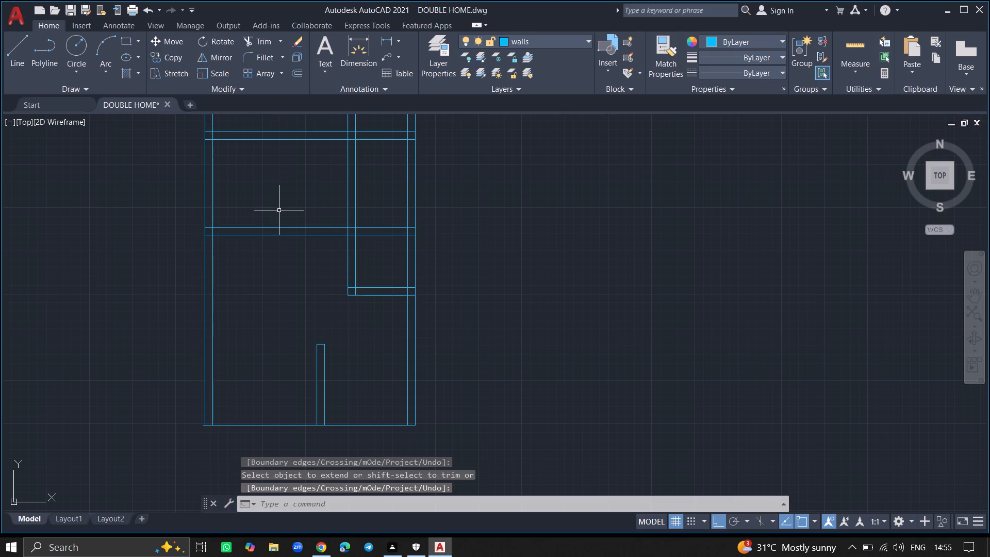
Create a new layer named STAIRCASE in the layer properties.
{"action": "double_click", "coordinate": [439, 56]}
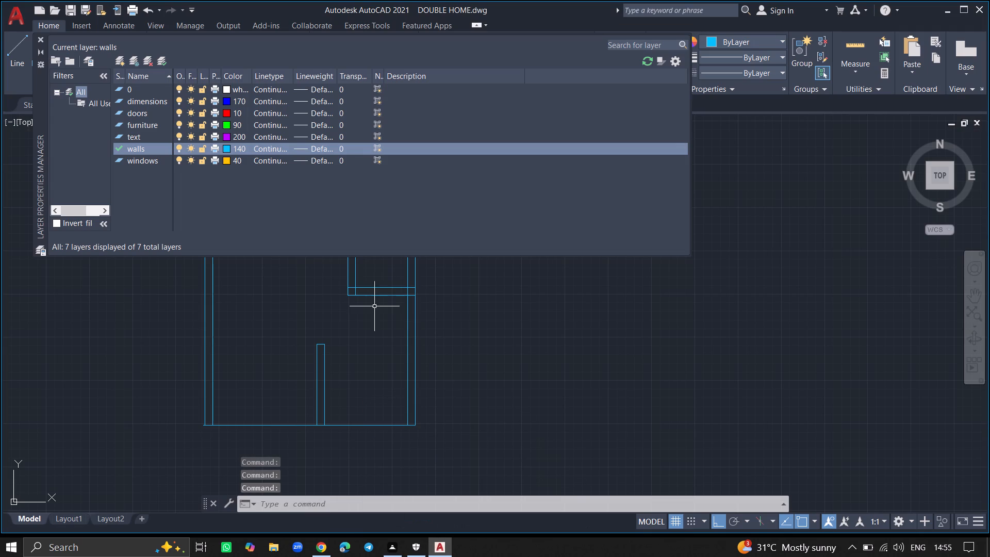
{"action": "left_click", "coordinate": [134, 58]}
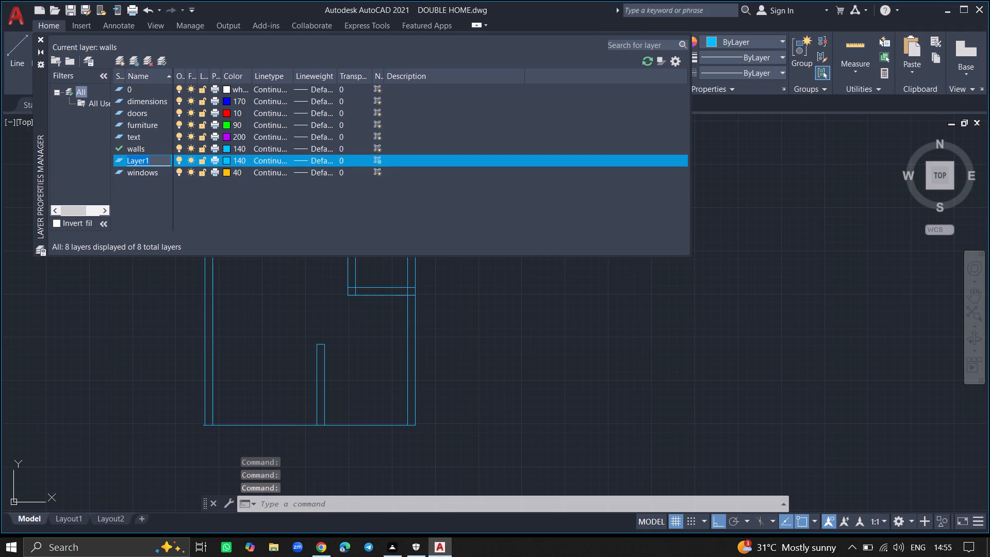
{"action": "left_click", "coordinate": [154, 160]}
{"action": "key", "text": "BackSpace"}
{"action": "key", "text": "BackSpace"}
{"action": "key", "text": "BackSpace"}
{"action": "key", "text": "BackSpace"}
{"action": "key", "text": "BackSpace"}
{"action": "key", "text": "BackSpace"}
{"action": "key", "text": "BackSpace"}
{"action": "key", "text": "BackSpace"}
{"action": "key", "text": "BackSpace"}
{"action": "key", "text": "BackSpace"}
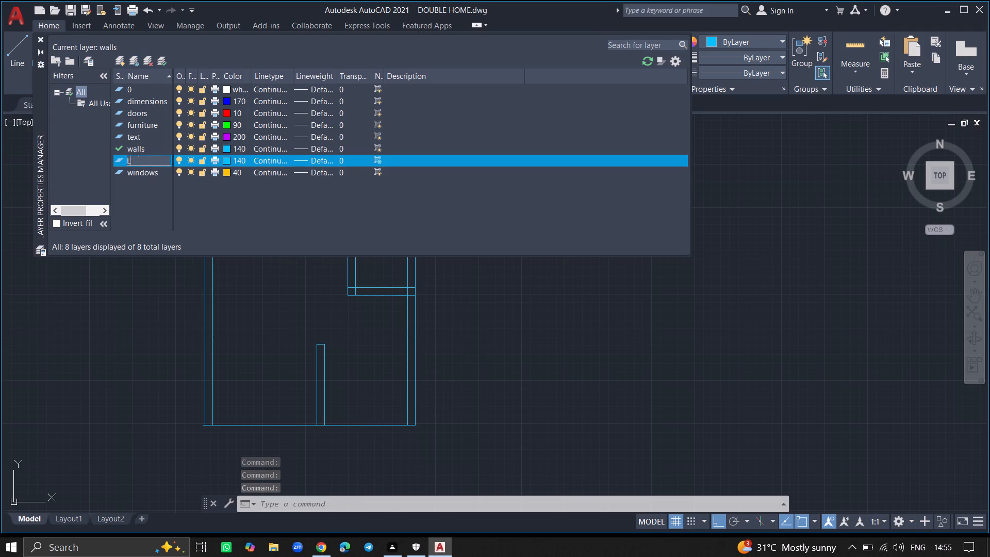
{"action": "type", "text": "STAIRCASE"}
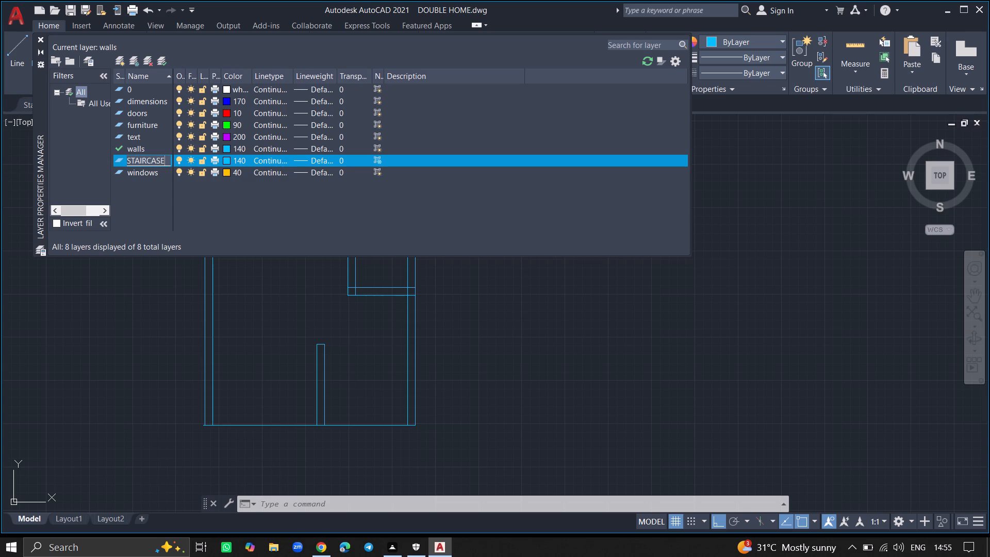
Set the STAIRCASE layer's colour to orange, index colour 30.
{"action": "left_click", "coordinate": [227, 161]}
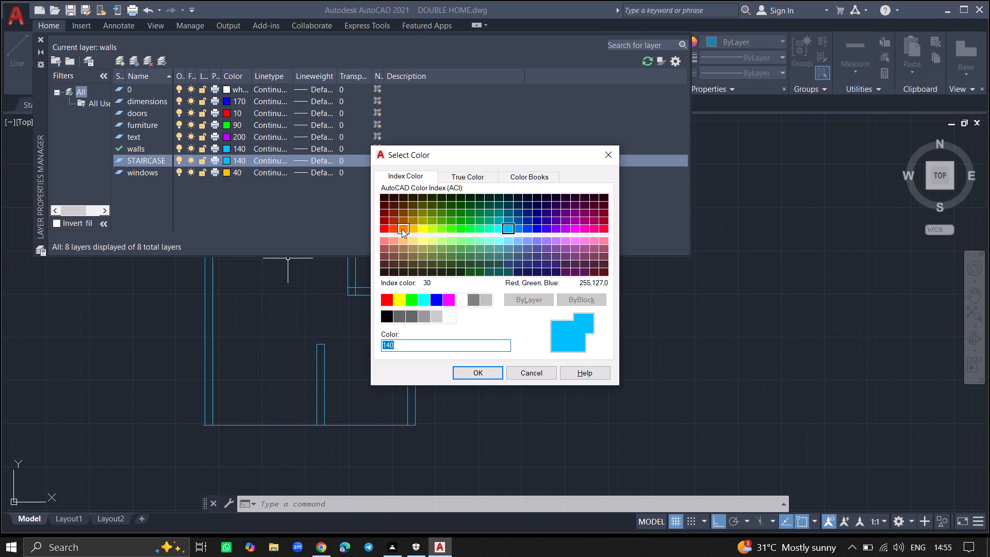
{"action": "left_click", "coordinate": [402, 229]}
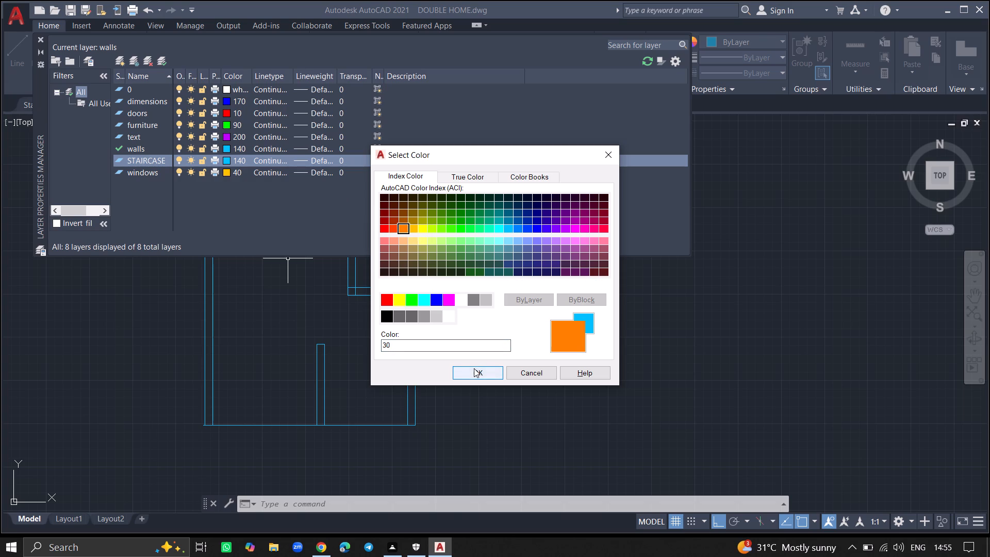
{"action": "left_click", "coordinate": [475, 371]}
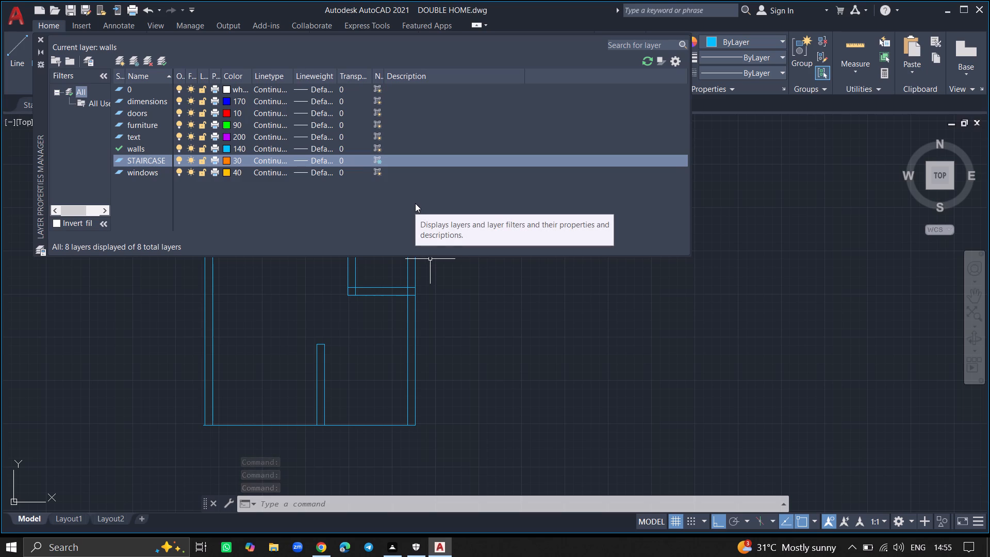
Make STAIRCASE the current layer.
{"action": "left_click", "coordinate": [376, 157]}
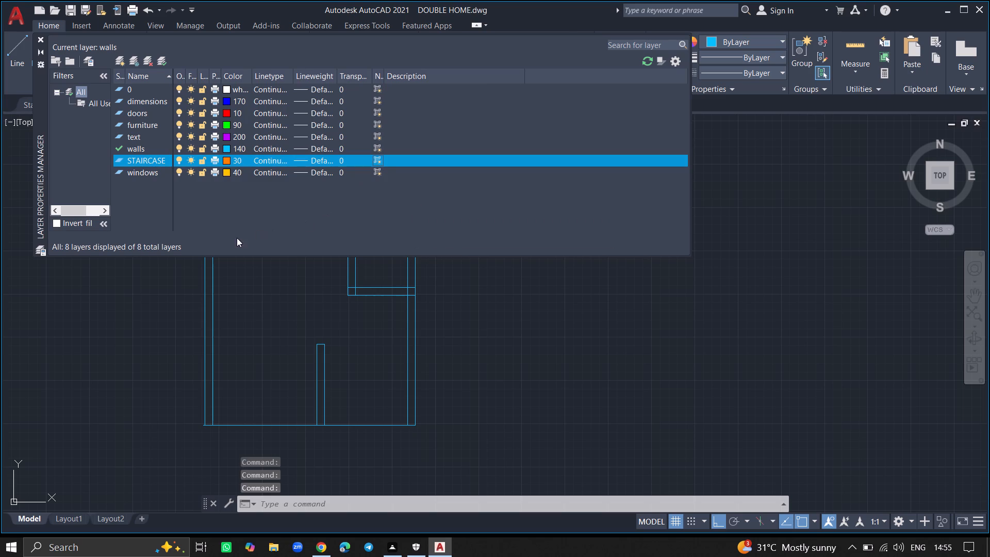
{"action": "double_click", "coordinate": [126, 159]}
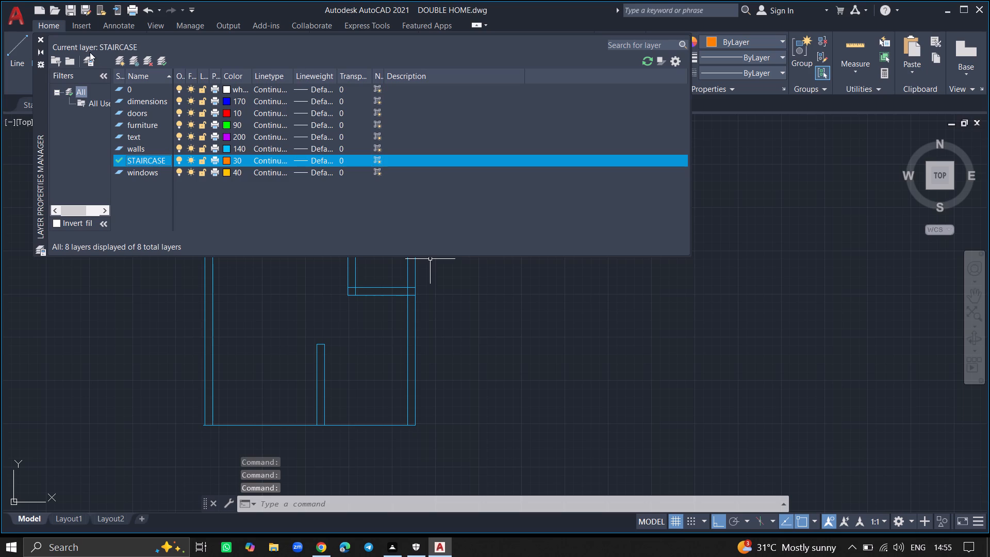
Draw a 3' vertical staircase line upward from the upper line of the horizontal wall below the stair room.
{"action": "left_click", "coordinate": [40, 37]}
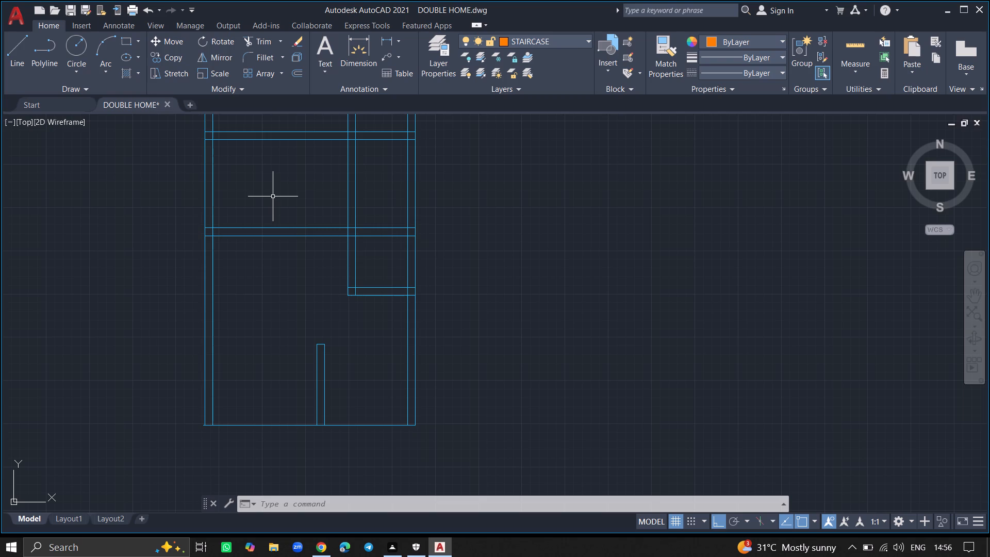
{"action": "key", "text": "l"}
{"action": "key", "text": "Return"}
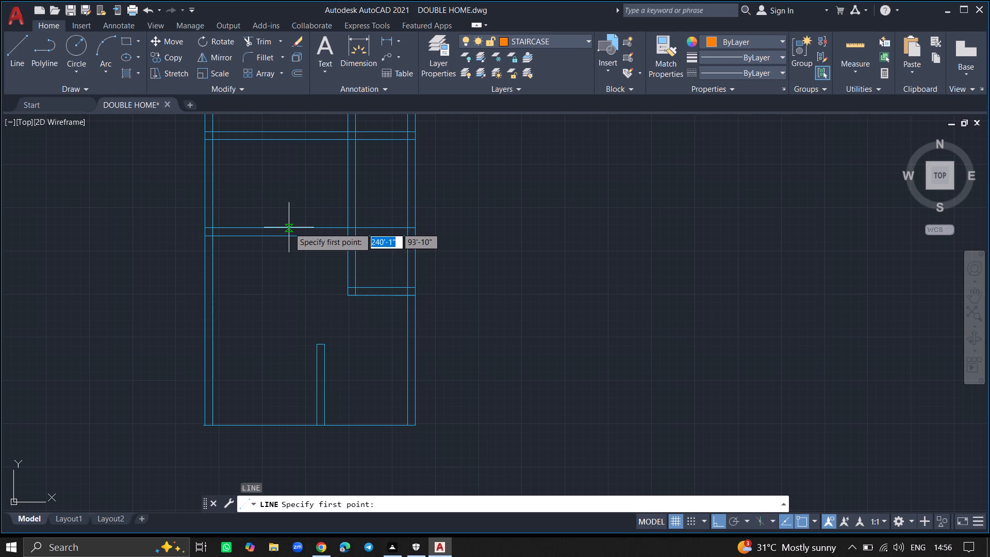
{"action": "left_click", "coordinate": [289, 227]}
{"action": "type", "text": "3'"}
{"action": "key", "text": "Return"}
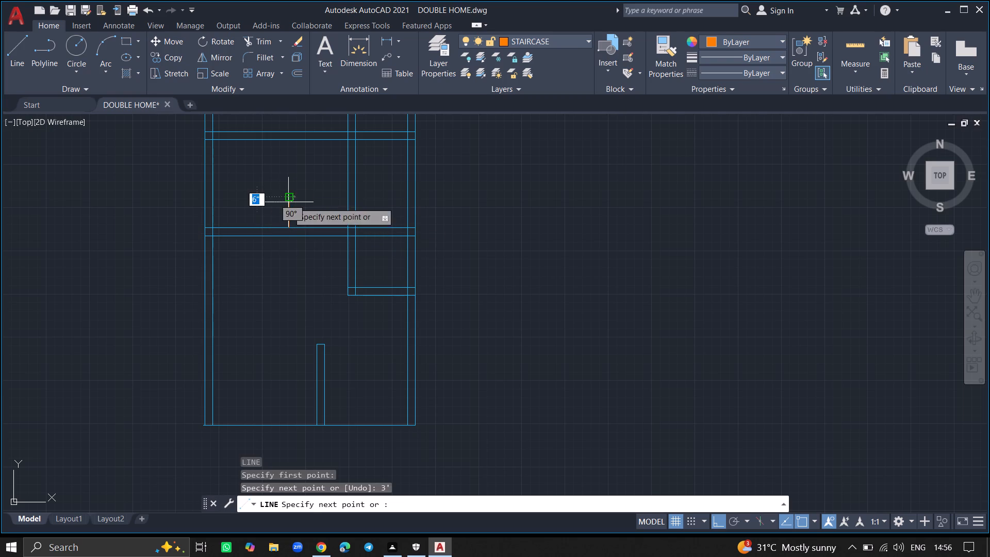
{"action": "key", "text": "Return"}
Draw a horizontal line about 7'-4" long from the 3' line's top end leftward, perpendicular to the left outer wall's inner line.
{"action": "scroll", "coordinate": [287, 179], "scroll_direction": "up", "scroll_amount": 1, "text": "ctrl"}
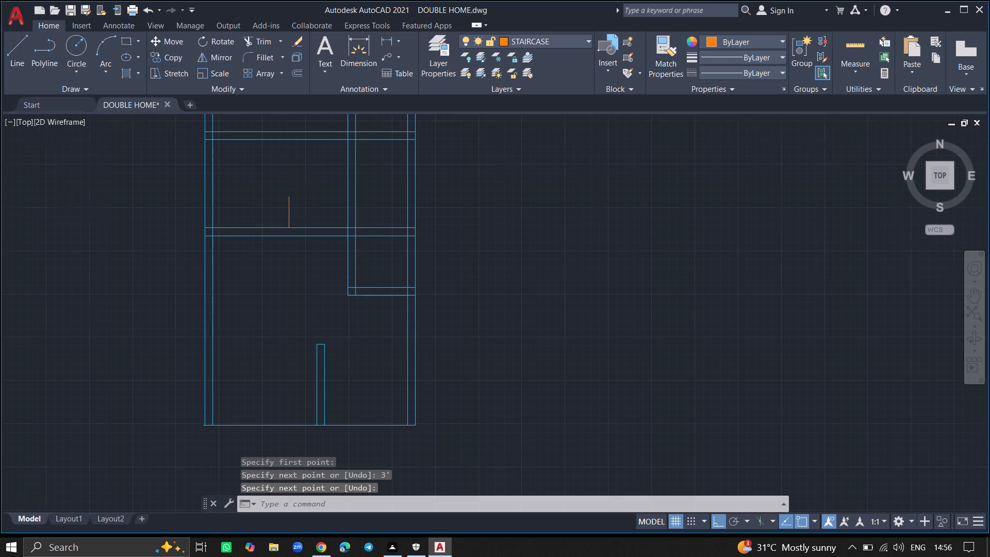
{"action": "scroll", "coordinate": [287, 179], "scroll_direction": "up", "scroll_amount": 2, "text": "ctrl"}
{"action": "scroll", "coordinate": [287, 179], "scroll_direction": "down", "scroll_amount": 2, "text": "ctrl"}
{"action": "key", "text": "l"}
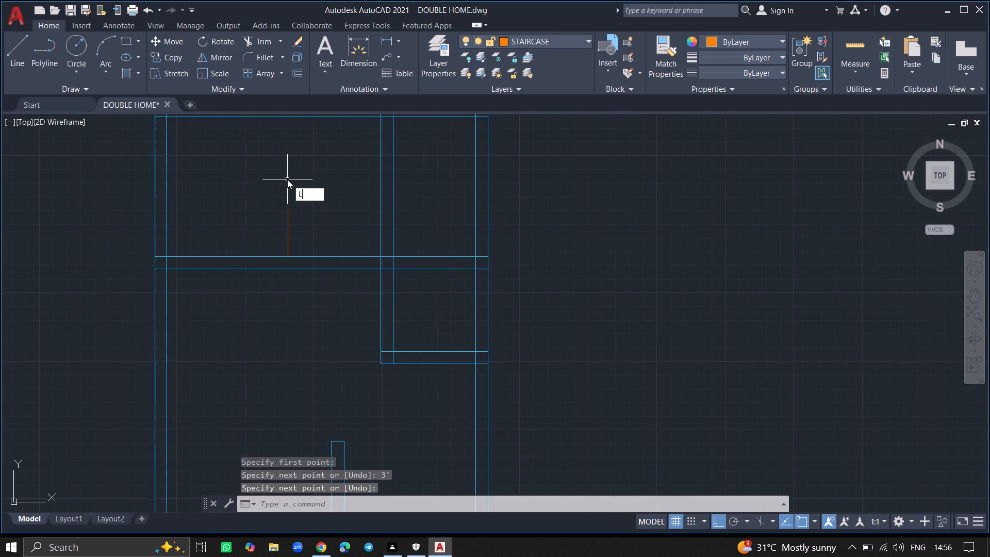
{"action": "key", "text": "Return"}
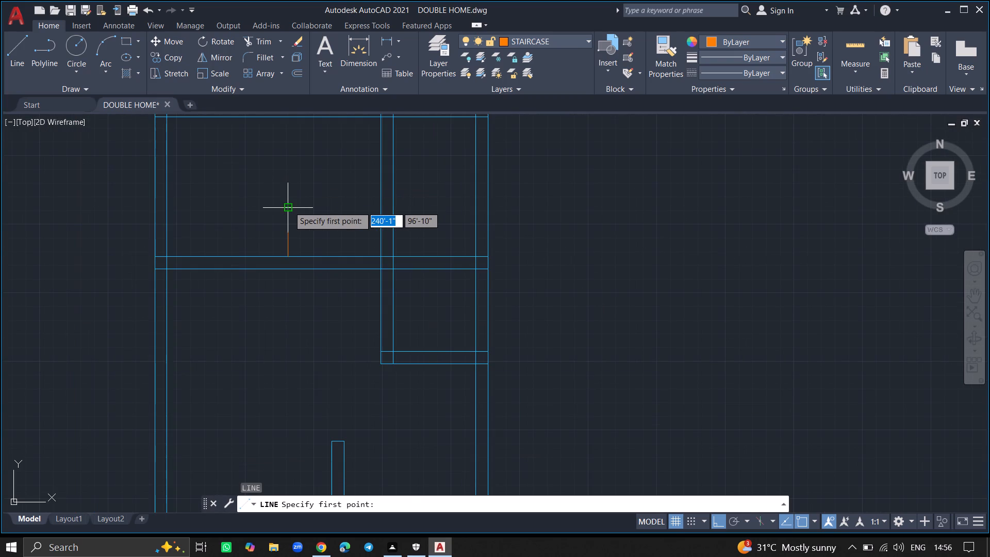
{"action": "left_click", "coordinate": [289, 206]}
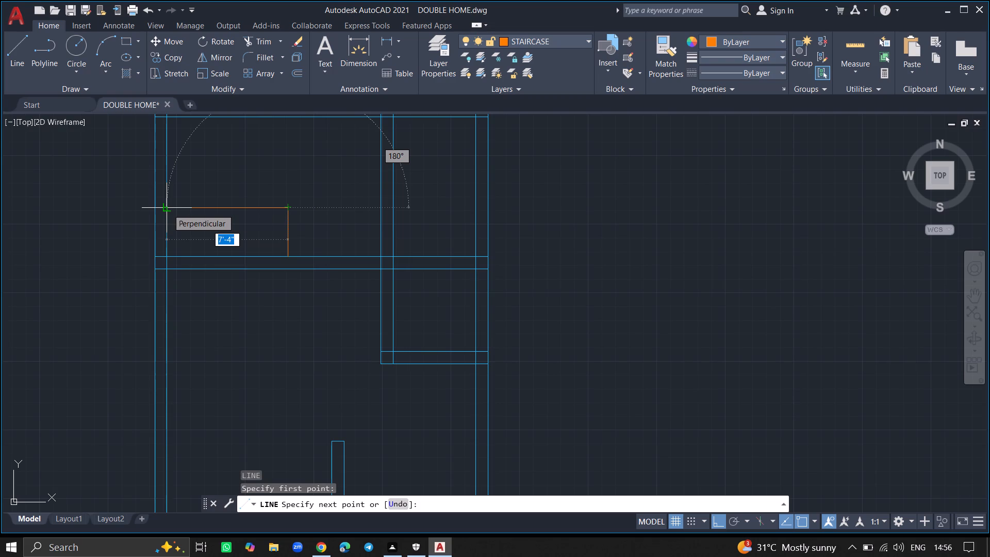
{"action": "left_click", "coordinate": [168, 209]}
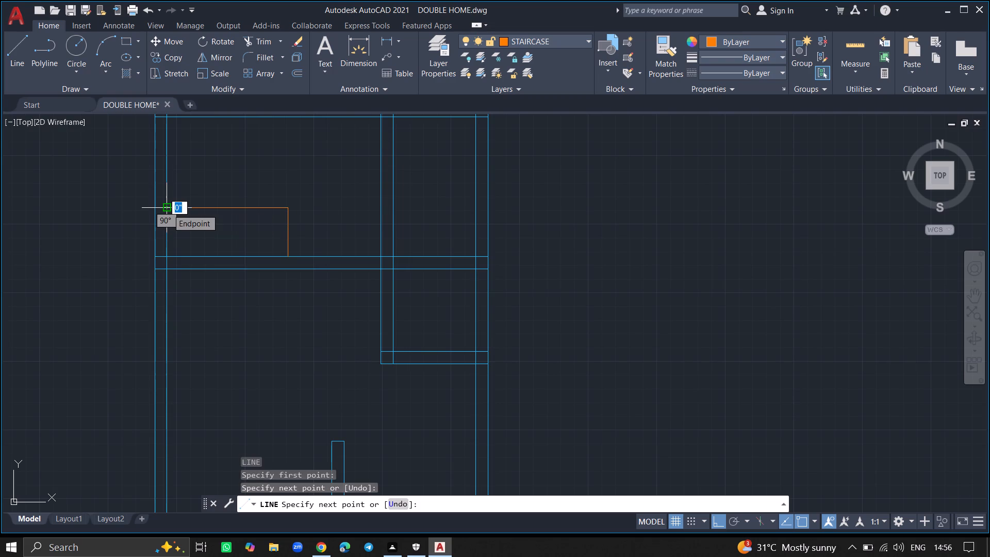
{"action": "key", "text": "Return"}
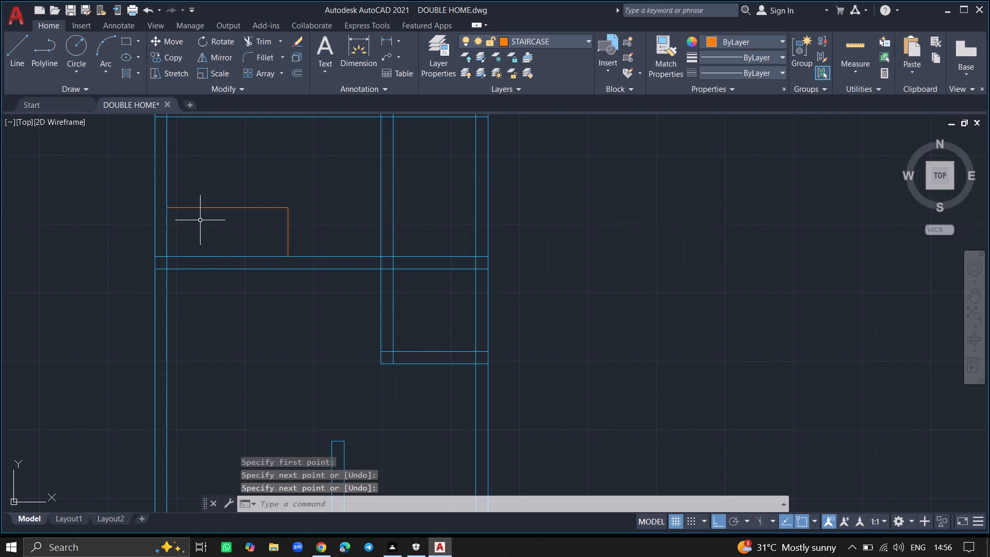
Offset the 3' vertical line leftward four times in succession at 1' spacing to form the lower flight's treads.
{"action": "type", "text": "OFFSET"}
{"action": "key", "text": "Return"}
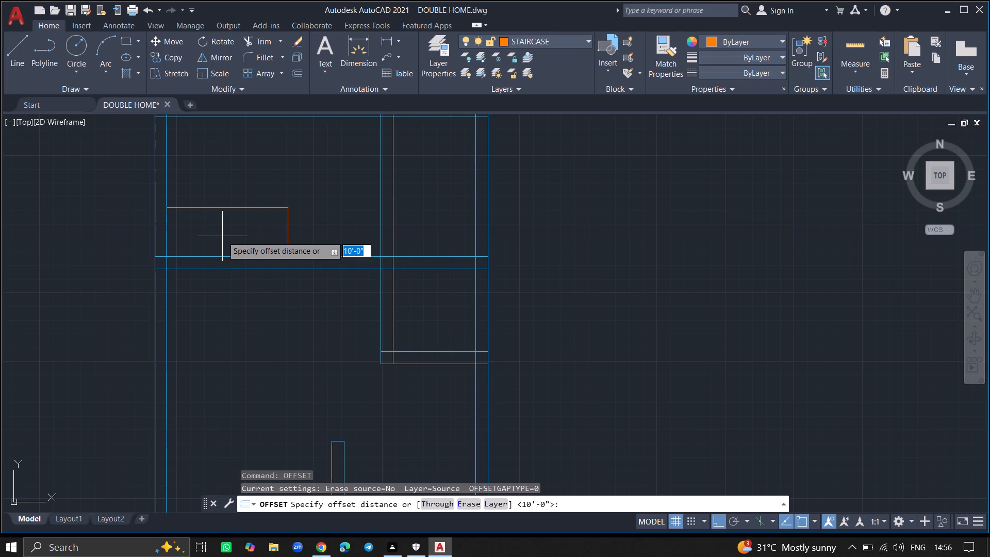
{"action": "type", "text": "1'"}
{"action": "key", "text": "Return"}
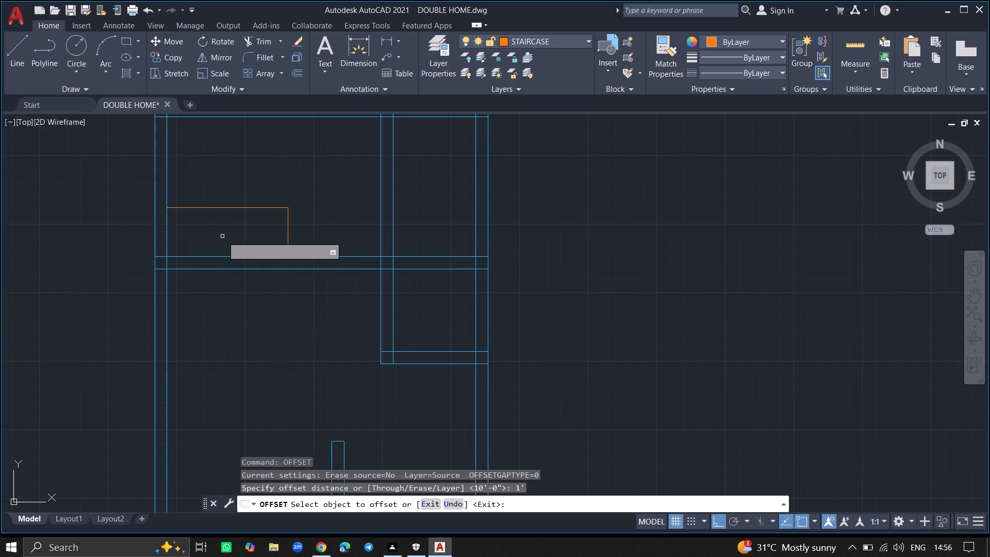
{"action": "left_click", "coordinate": [286, 235]}
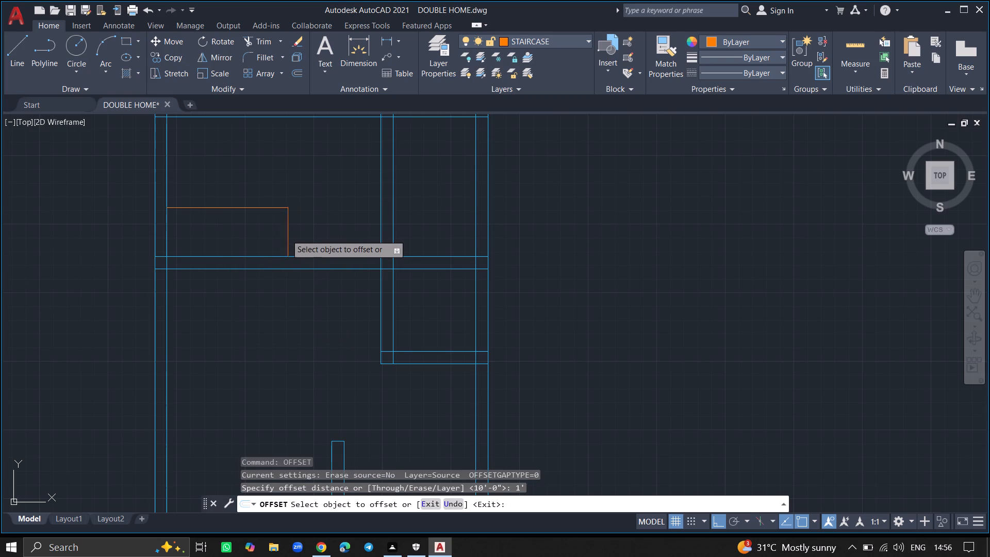
{"action": "left_click", "coordinate": [277, 235]}
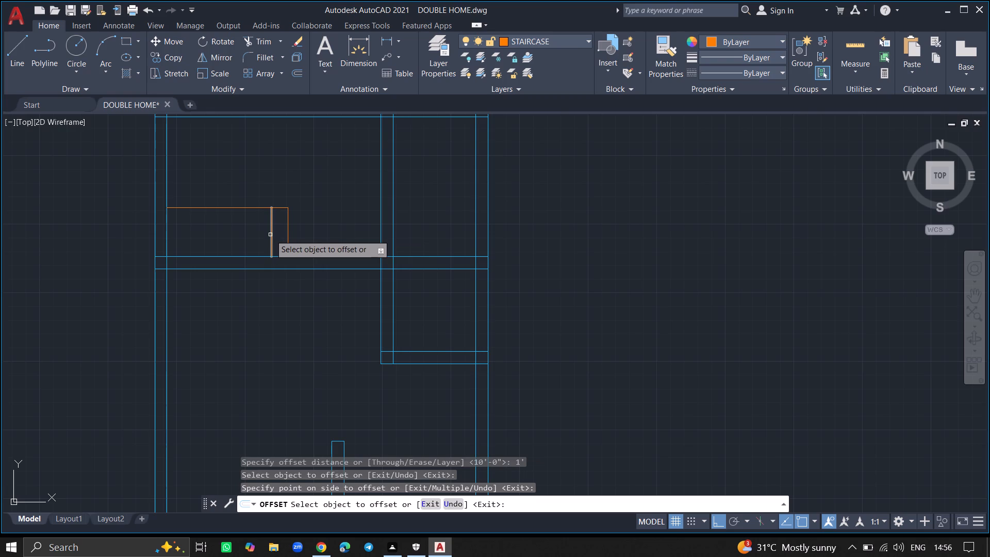
{"action": "left_click", "coordinate": [270, 235]}
{"action": "left_click", "coordinate": [249, 235]}
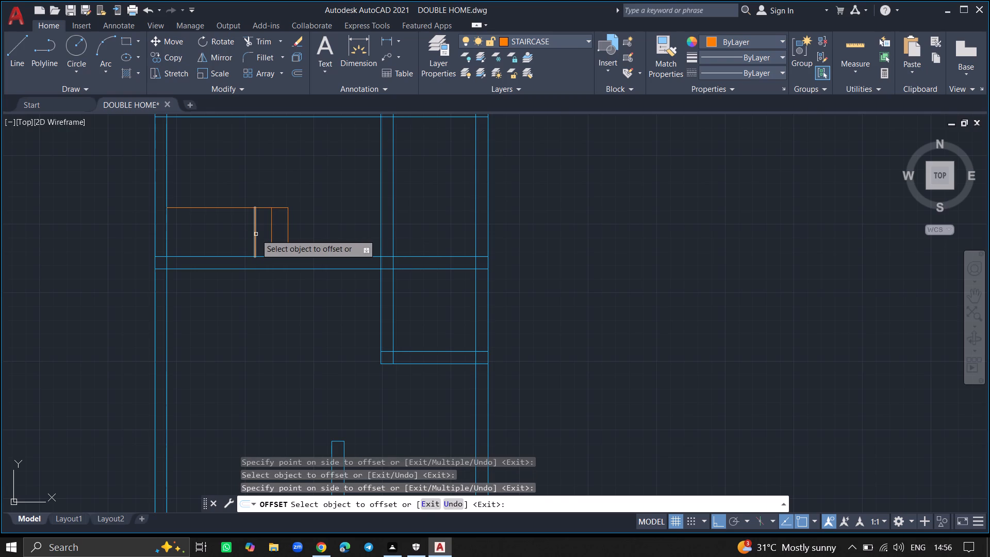
{"action": "left_click", "coordinate": [256, 234]}
{"action": "left_click", "coordinate": [231, 232]}
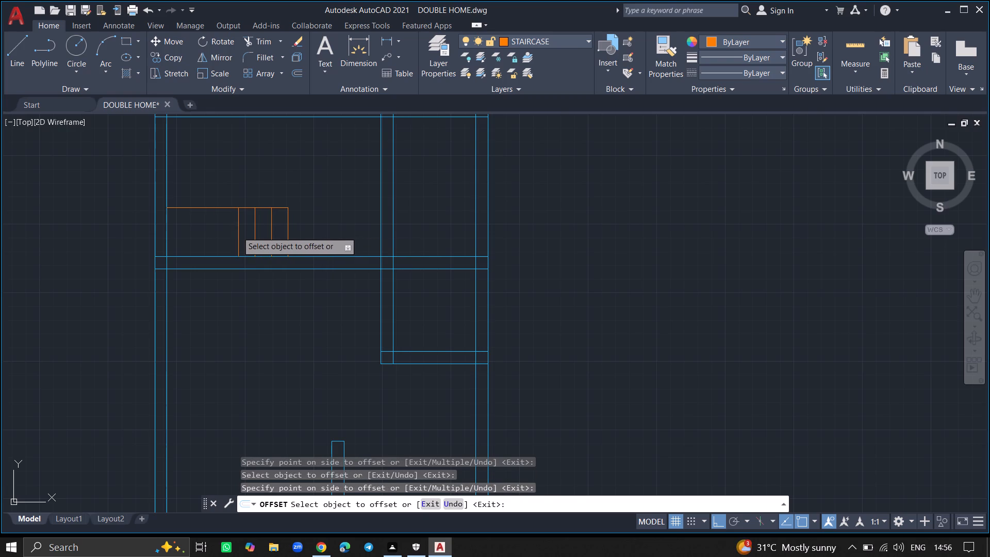
{"action": "left_click", "coordinate": [237, 232]}
{"action": "left_click", "coordinate": [225, 232]}
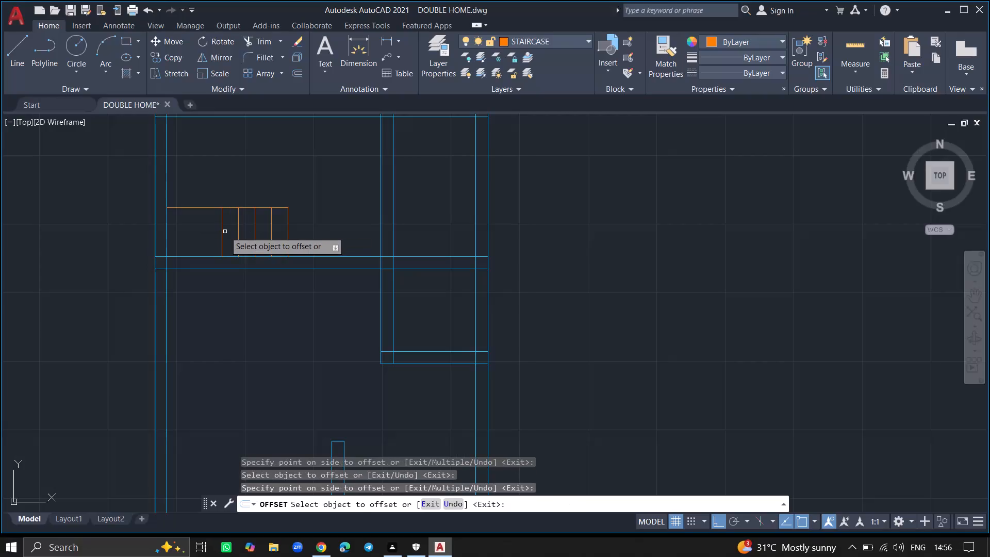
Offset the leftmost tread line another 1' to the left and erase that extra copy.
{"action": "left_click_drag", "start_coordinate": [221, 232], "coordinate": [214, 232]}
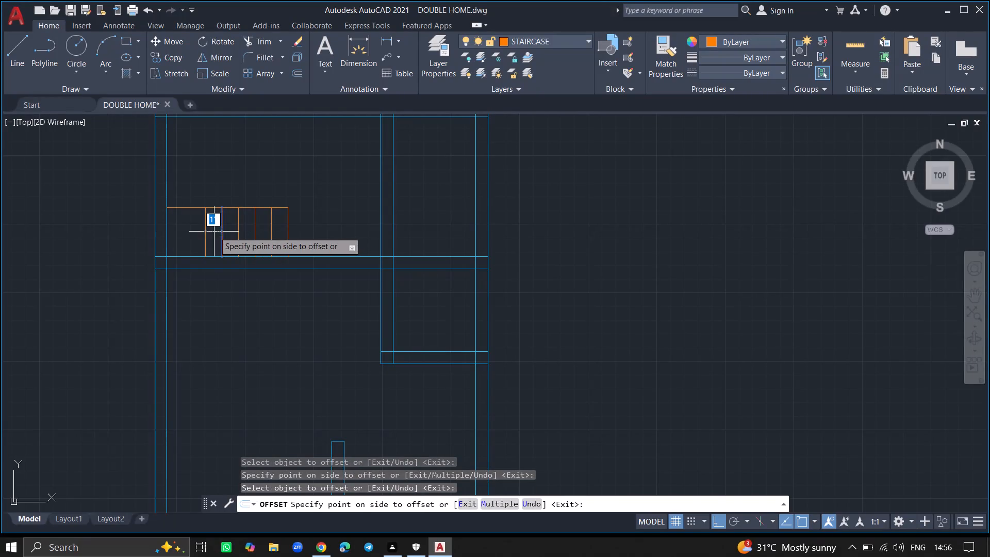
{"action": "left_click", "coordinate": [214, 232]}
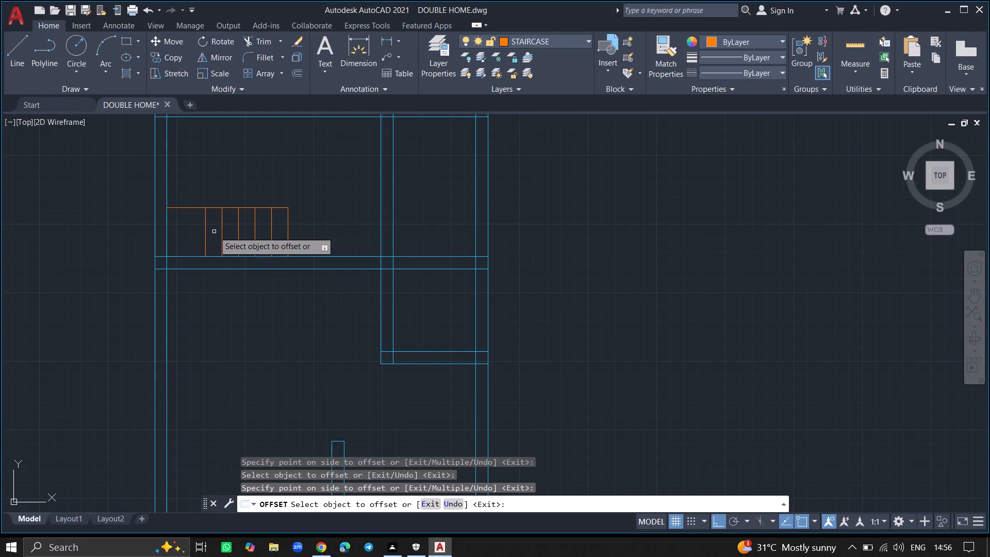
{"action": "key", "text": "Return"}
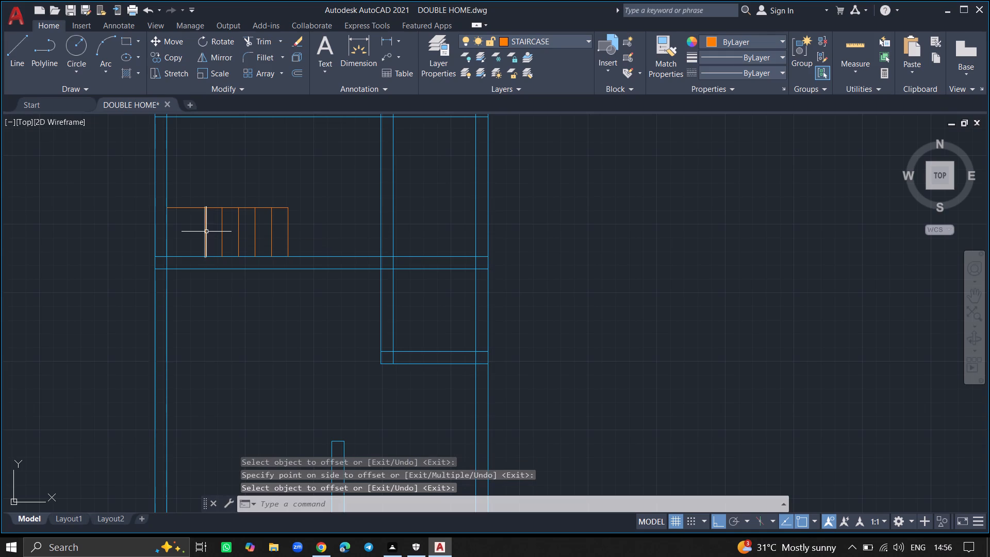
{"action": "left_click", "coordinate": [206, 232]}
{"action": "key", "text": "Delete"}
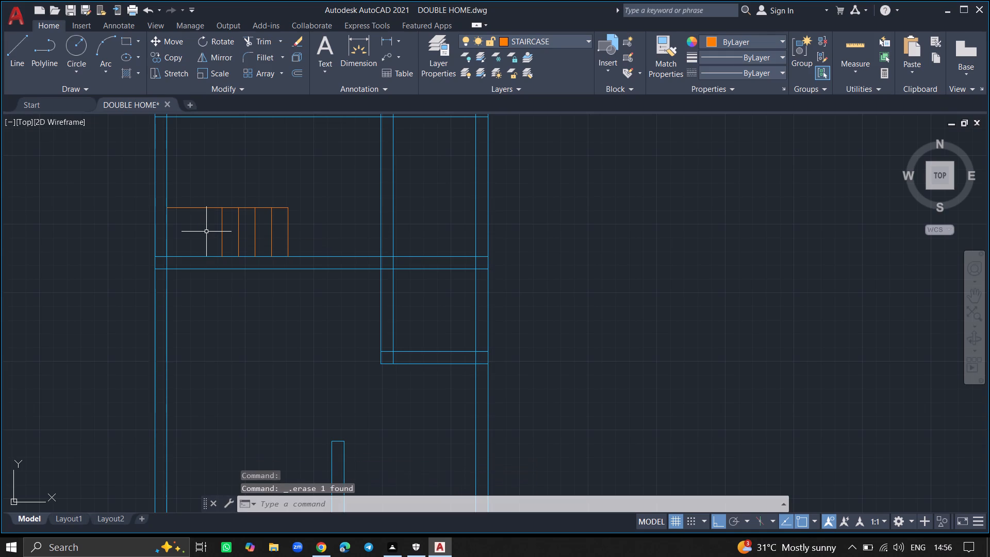
Extend the leftmost tread line upward to the lower line of the horizontal wall above.
{"action": "type", "text": "EX"}
{"action": "key", "text": "Return"}
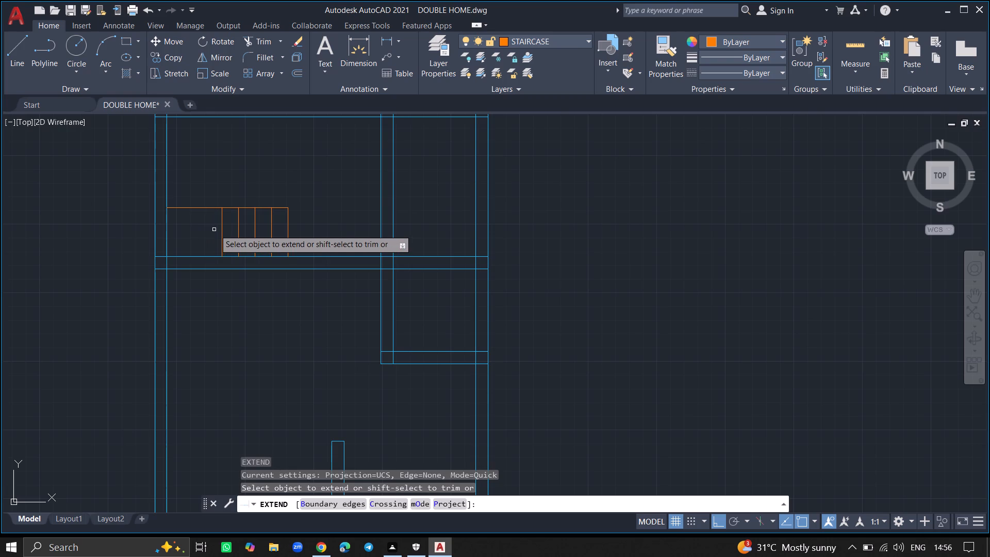
{"action": "left_click", "coordinate": [222, 228]}
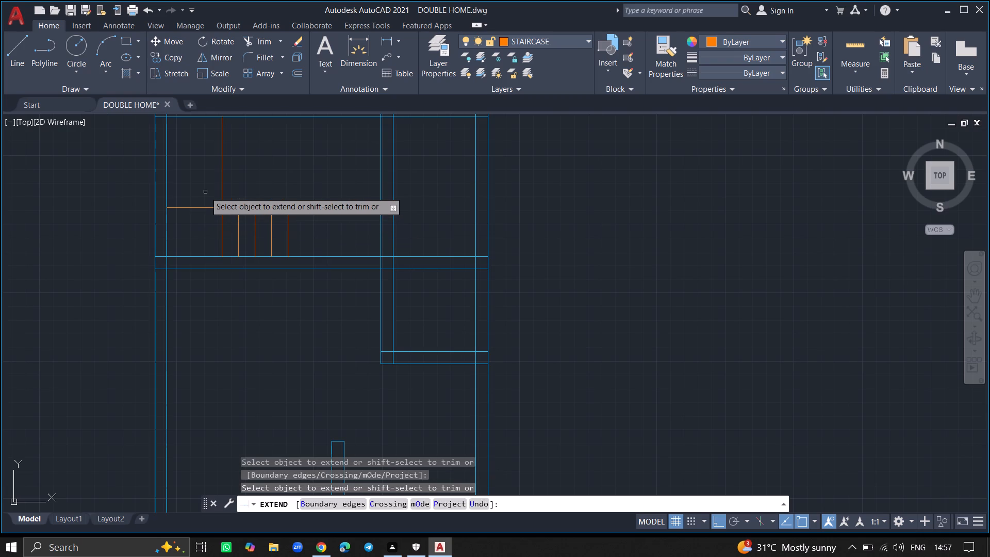
{"action": "key", "text": "Return"}
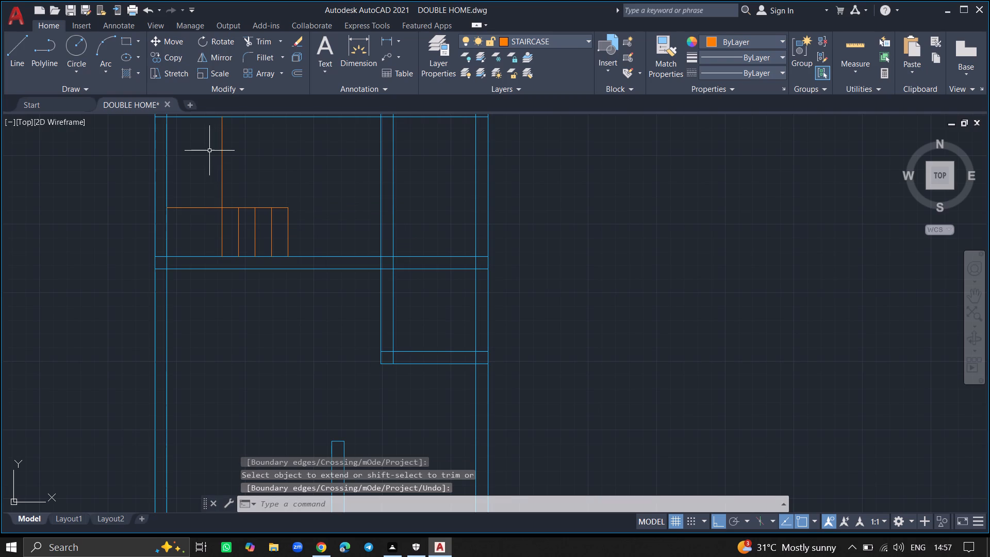
Draw a 3' vertical line downward from the extended line's top end at the upper wall.
{"action": "key", "text": "l"}
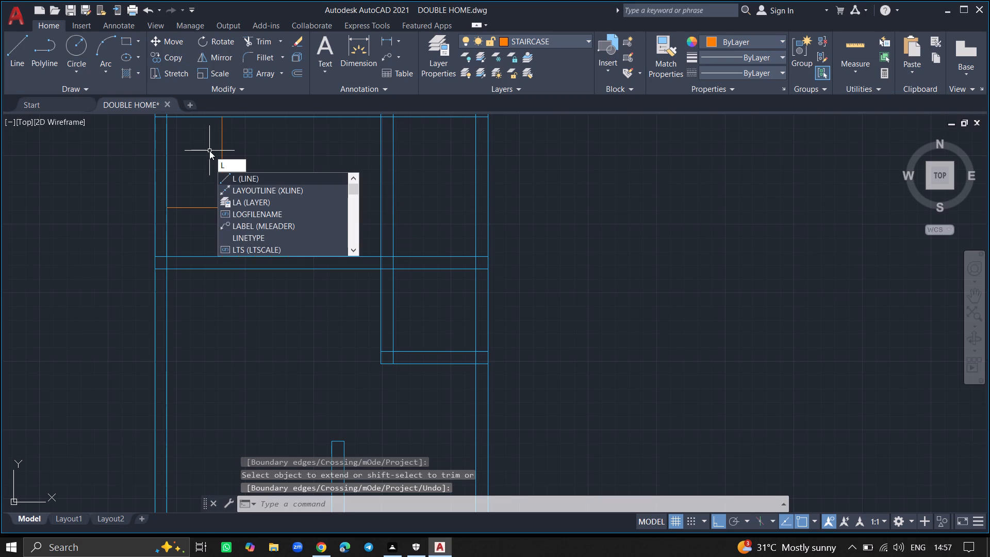
{"action": "key", "text": "Return"}
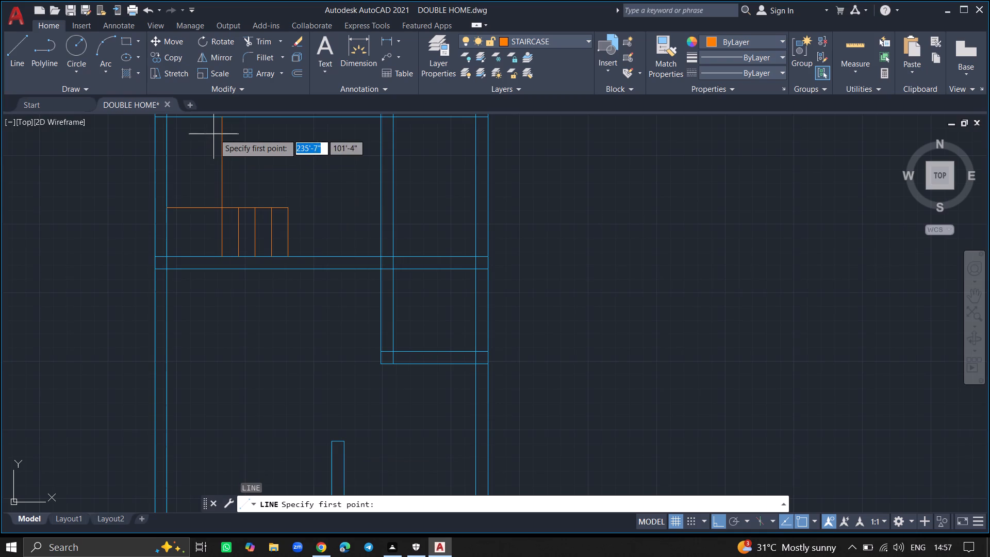
{"action": "left_click", "coordinate": [222, 119]}
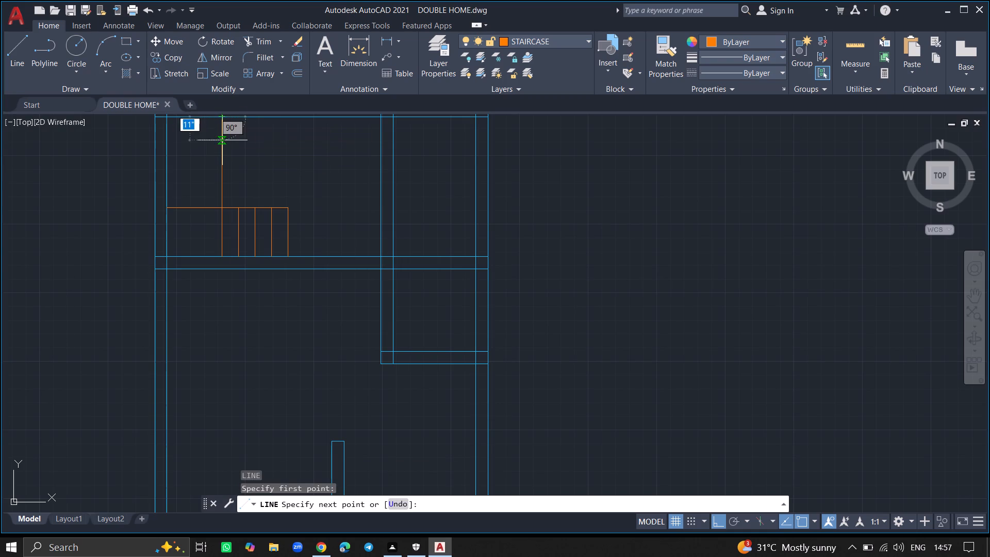
{"action": "key", "text": "3"}
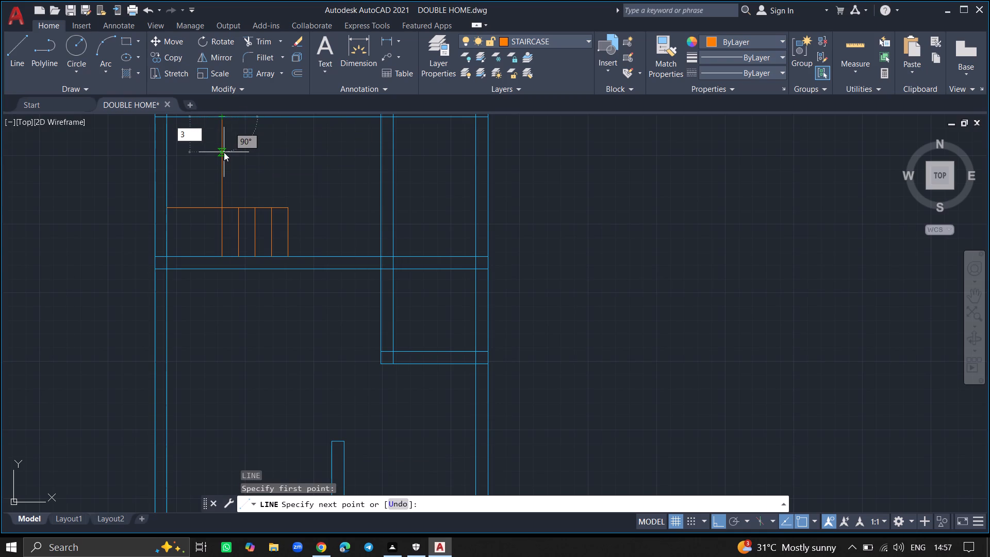
{"action": "key", "text": "apostrophe"}
{"action": "key", "text": "Return"}
{"action": "key", "text": "Return"}
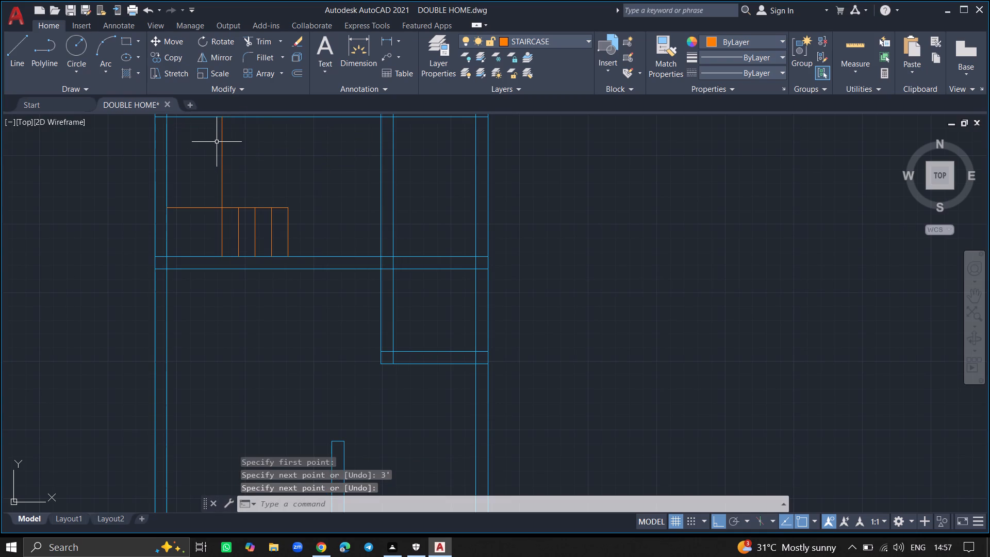
Offset the 3' vertical line at the upper wall rightward five times in succession at 1' spacing to form the upper flight's treads.
{"action": "type", "text": "OFFSET"}
{"action": "key", "text": "Return"}
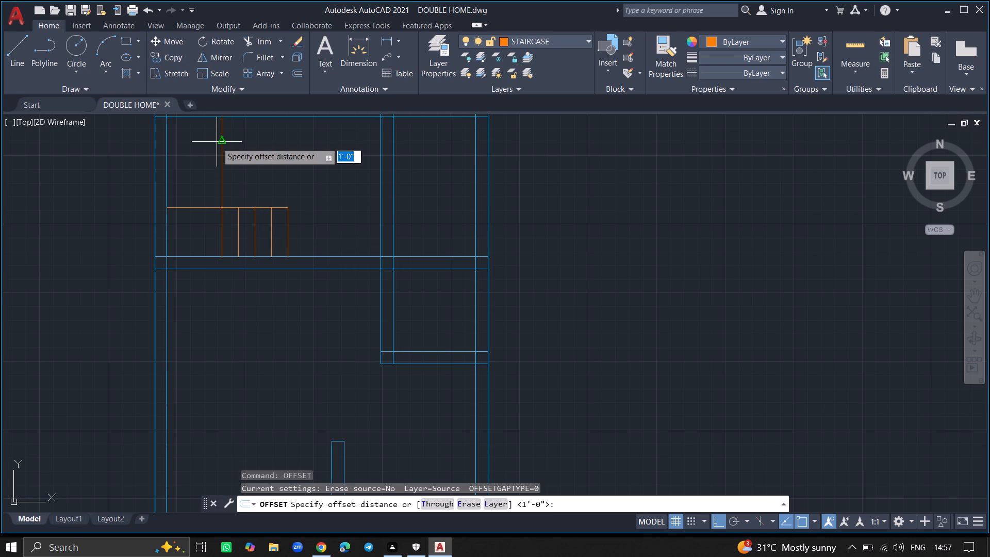
{"action": "key", "text": "Return"}
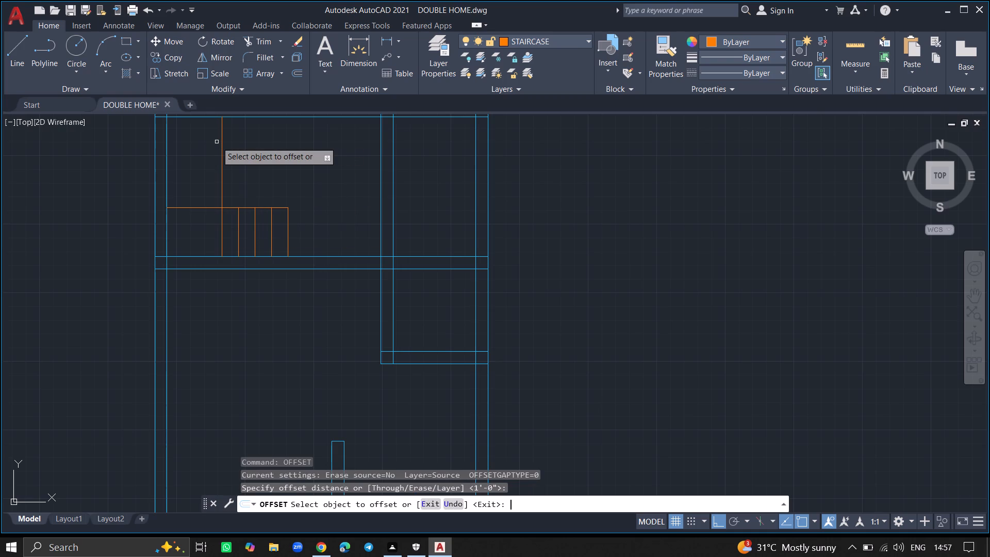
{"action": "left_click", "coordinate": [223, 138]}
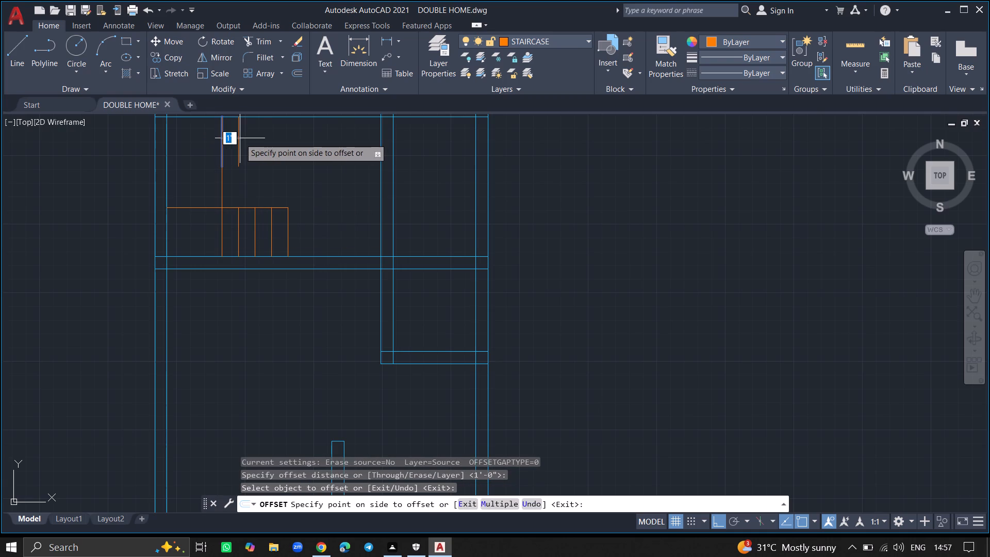
{"action": "left_click", "coordinate": [240, 138]}
{"action": "left_click", "coordinate": [237, 138]}
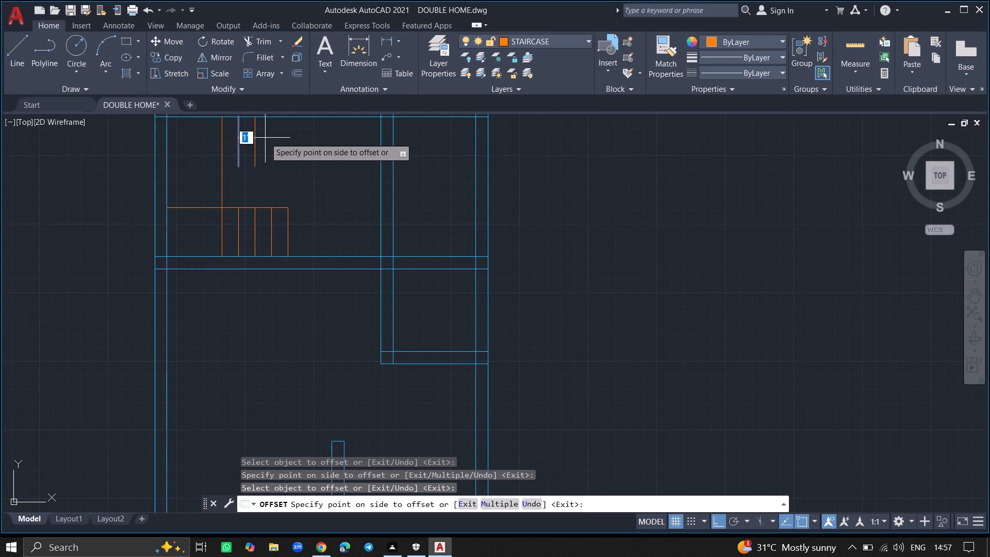
{"action": "left_click", "coordinate": [265, 138]}
{"action": "left_click", "coordinate": [254, 140]}
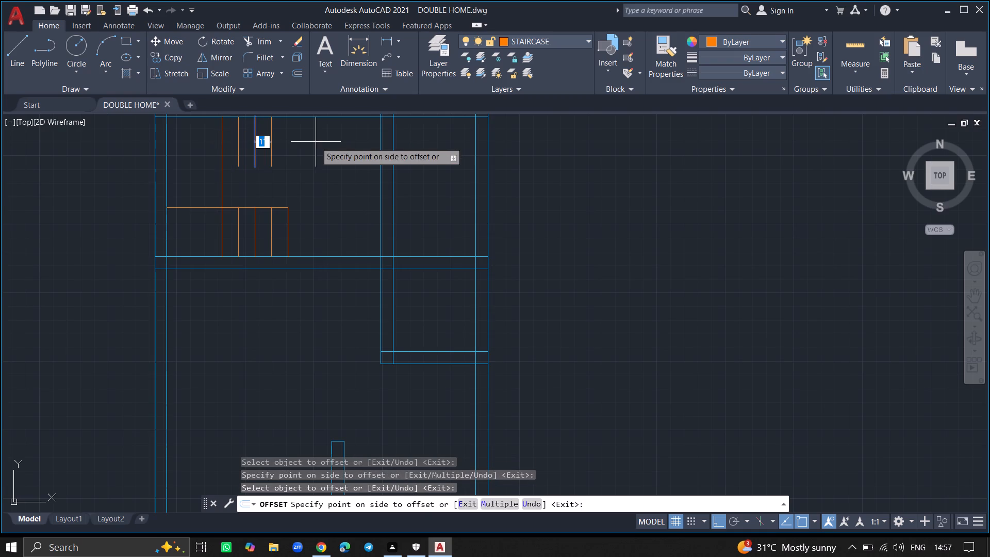
{"action": "left_click", "coordinate": [316, 142]}
{"action": "left_click_drag", "start_coordinate": [273, 143], "coordinate": [317, 140]}
{"action": "left_click", "coordinate": [317, 140]}
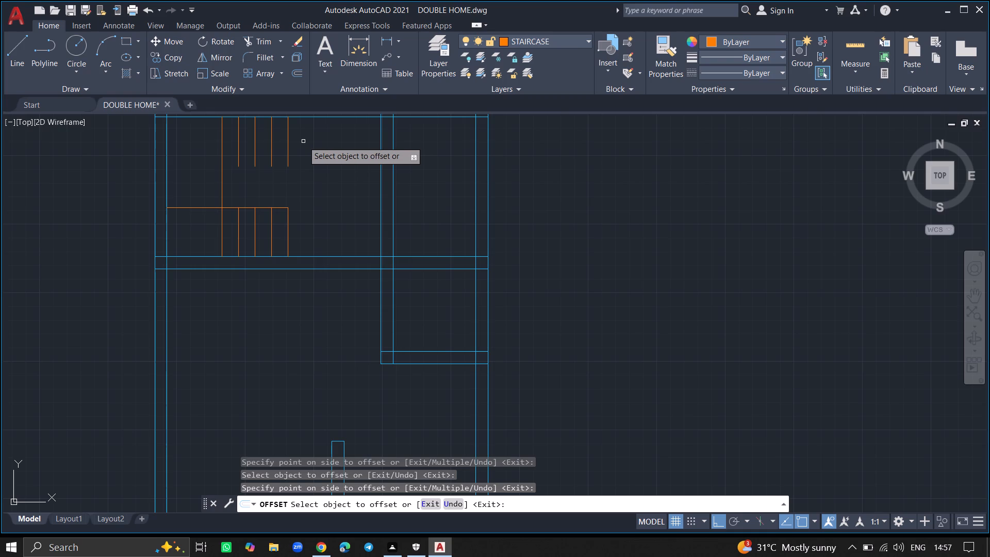
{"action": "left_click", "coordinate": [288, 142]}
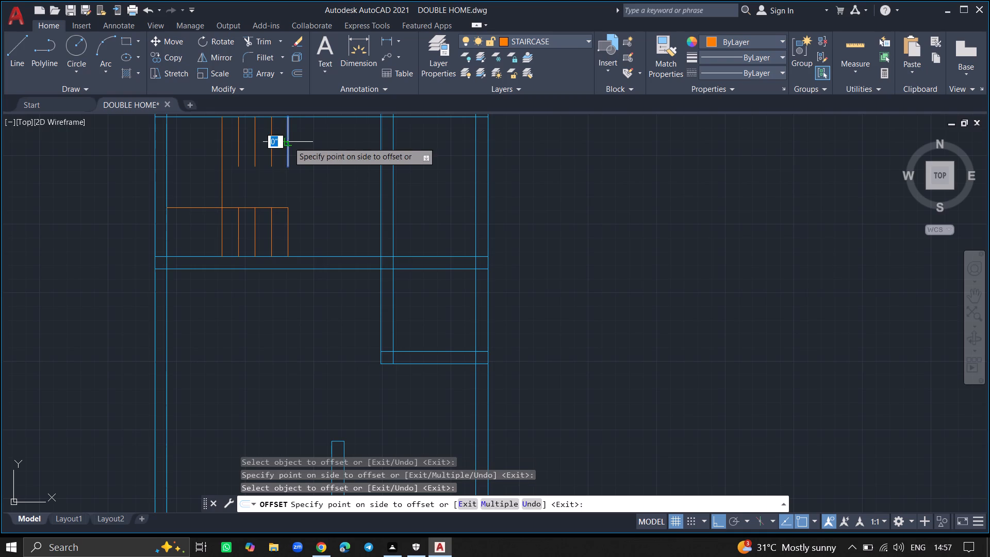
{"action": "left_click", "coordinate": [303, 145]}
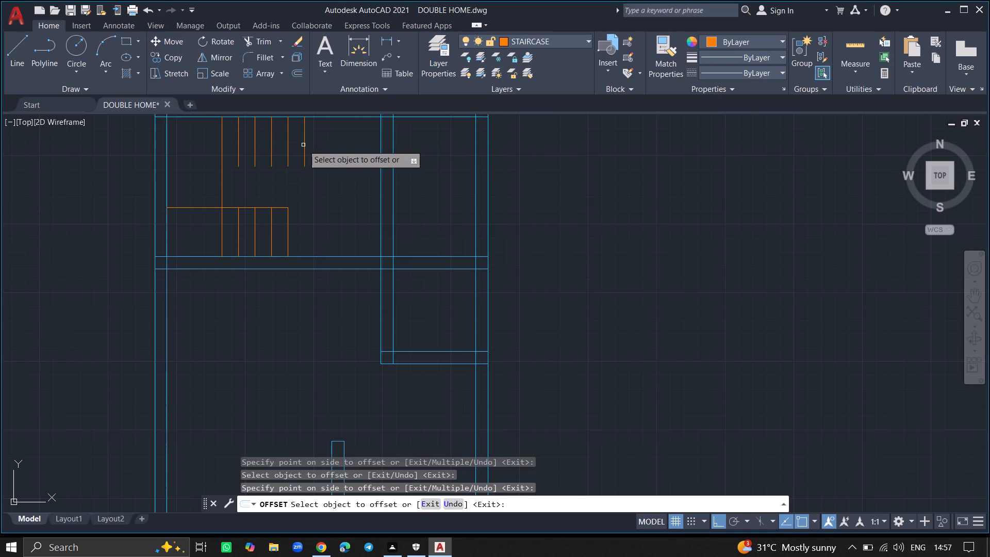
{"action": "key", "text": "Return"}
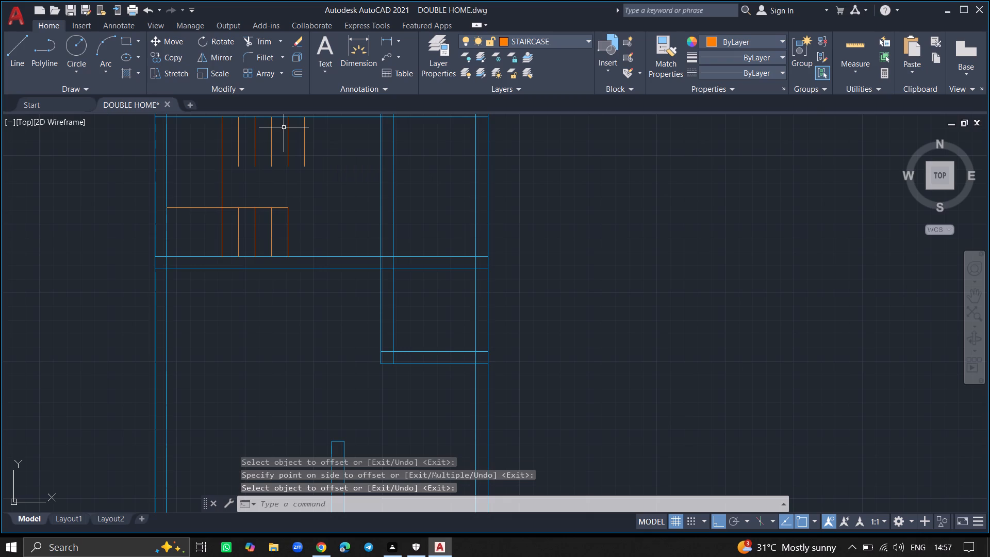
Draw a horizontal line from the bottom end of the upper flight's rightmost tread to the inner face of the left wall.
{"action": "scroll", "coordinate": [263, 144], "scroll_direction": "up", "scroll_amount": 2, "text": "ctrl"}
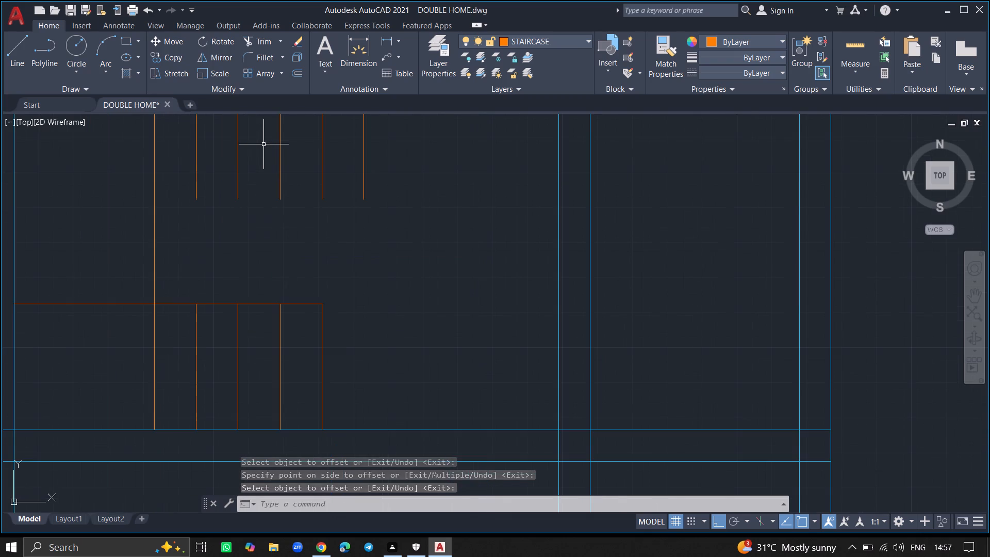
{"action": "key", "text": "l"}
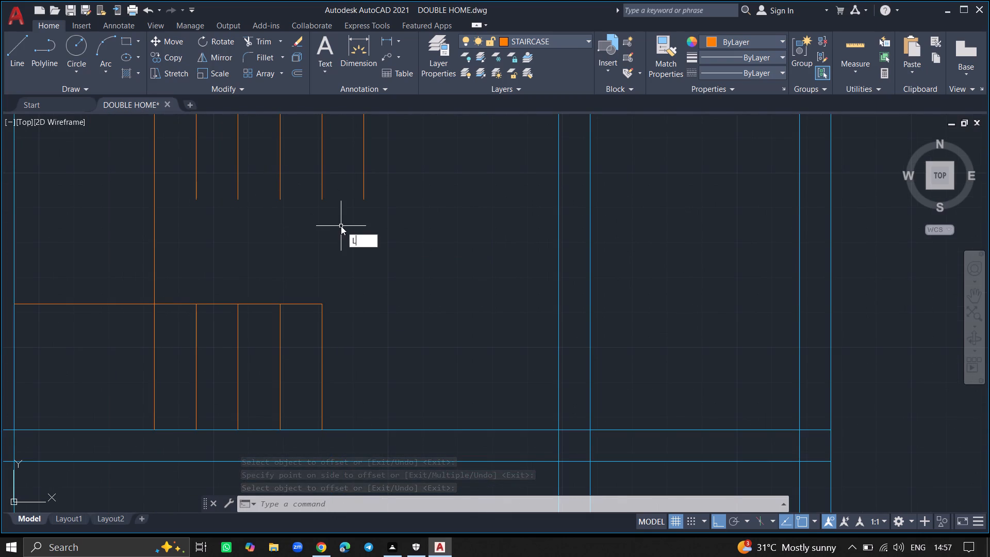
{"action": "key", "text": "Return"}
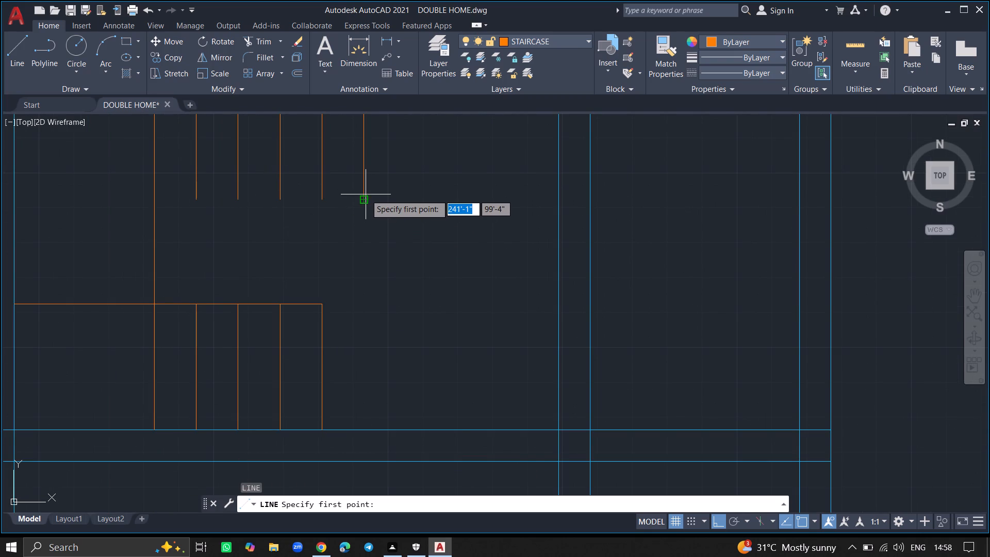
{"action": "left_click", "coordinate": [364, 198]}
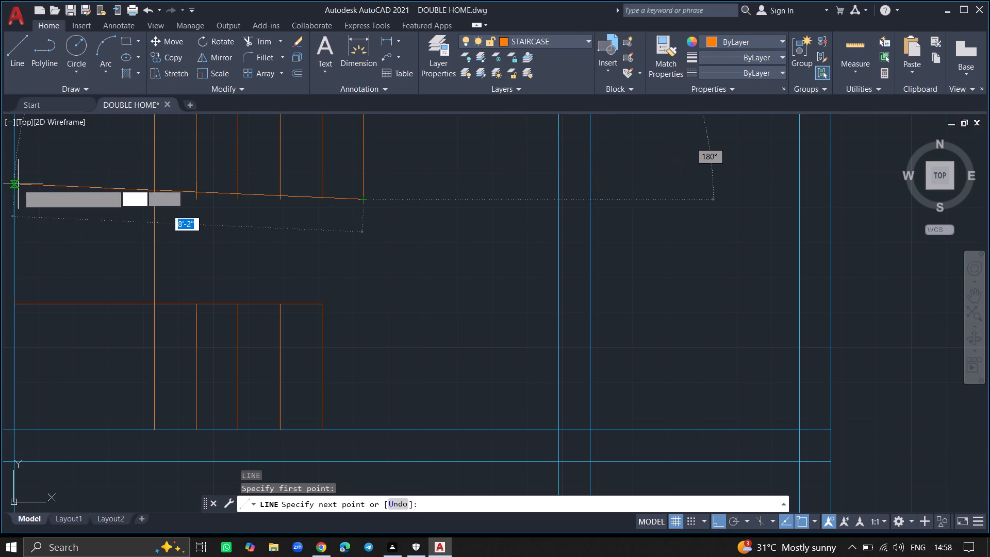
{"action": "left_click", "coordinate": [10, 201]}
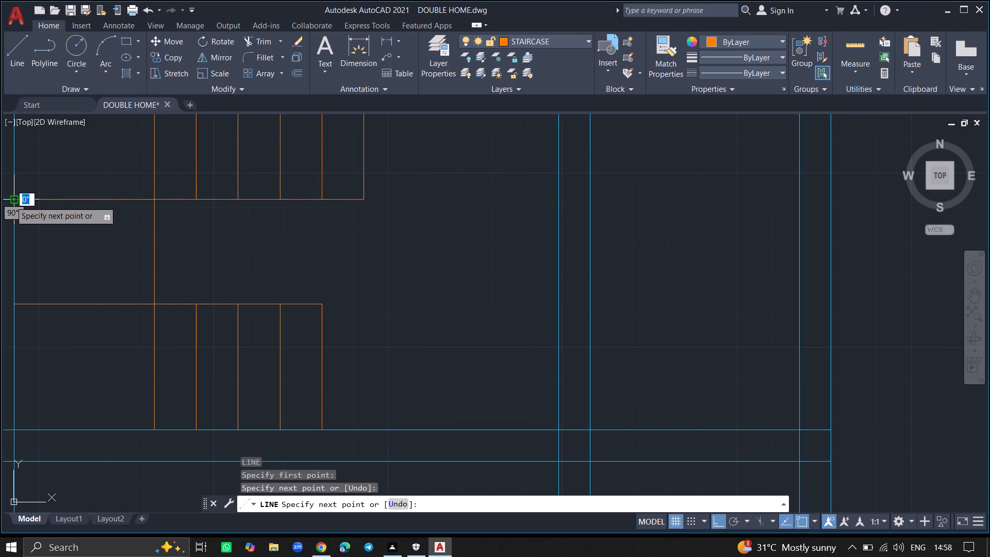
{"action": "key", "text": "Return"}
Offset the upper flight's lower horizontal line downward twice in succession at 1' spacing to form the landing treads.
{"action": "scroll", "coordinate": [48, 241], "scroll_direction": "down", "scroll_amount": 1, "text": "ctrl"}
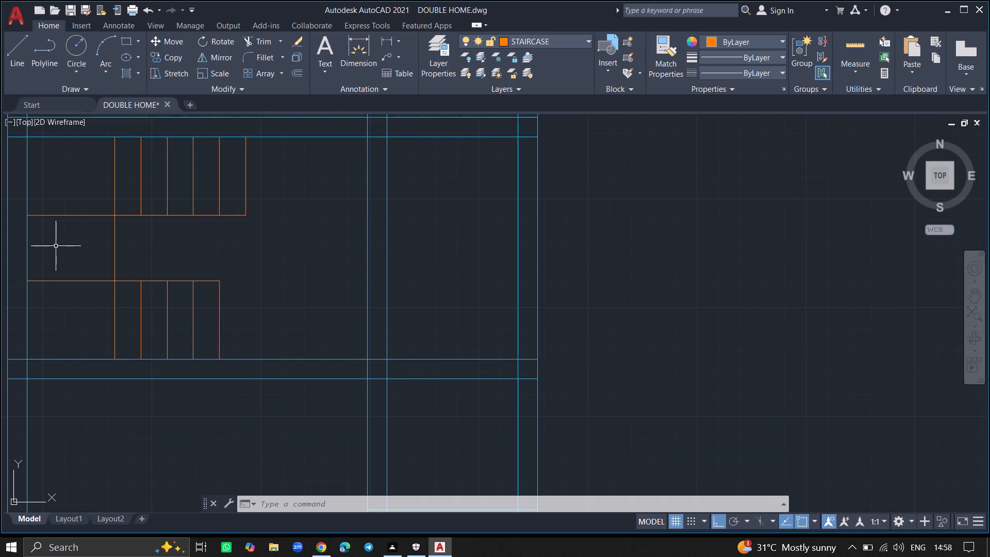
{"action": "type", "text": "OFFSET"}
{"action": "key", "text": "Return"}
{"action": "key", "text": "Return"}
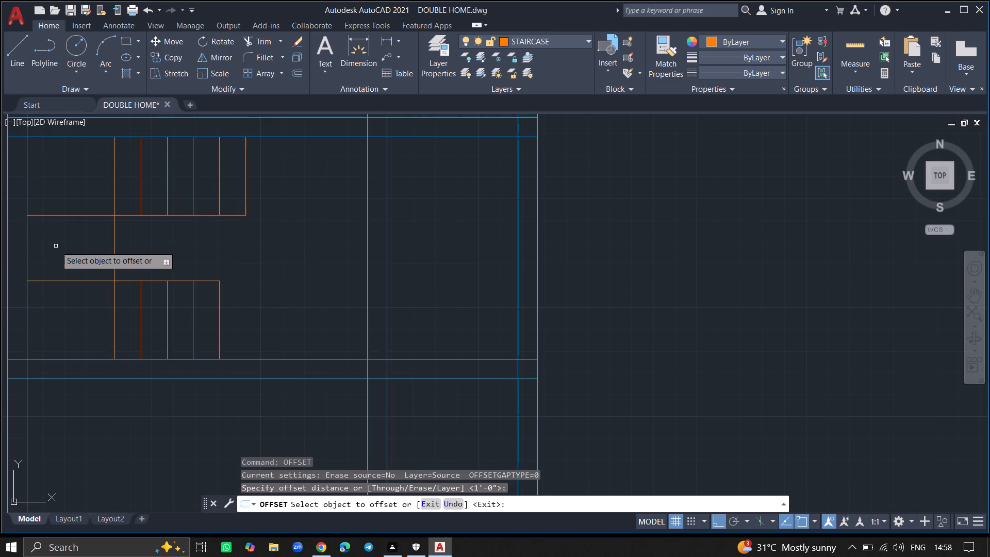
{"action": "left_click", "coordinate": [60, 215]}
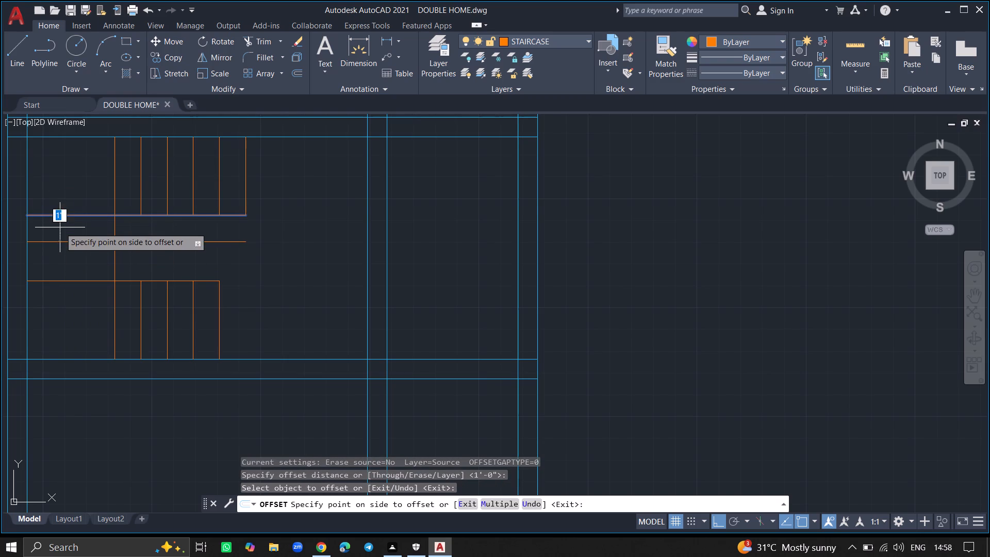
{"action": "left_click", "coordinate": [60, 228]}
{"action": "left_click_drag", "start_coordinate": [60, 241], "coordinate": [61, 251]}
{"action": "left_click", "coordinate": [61, 251]}
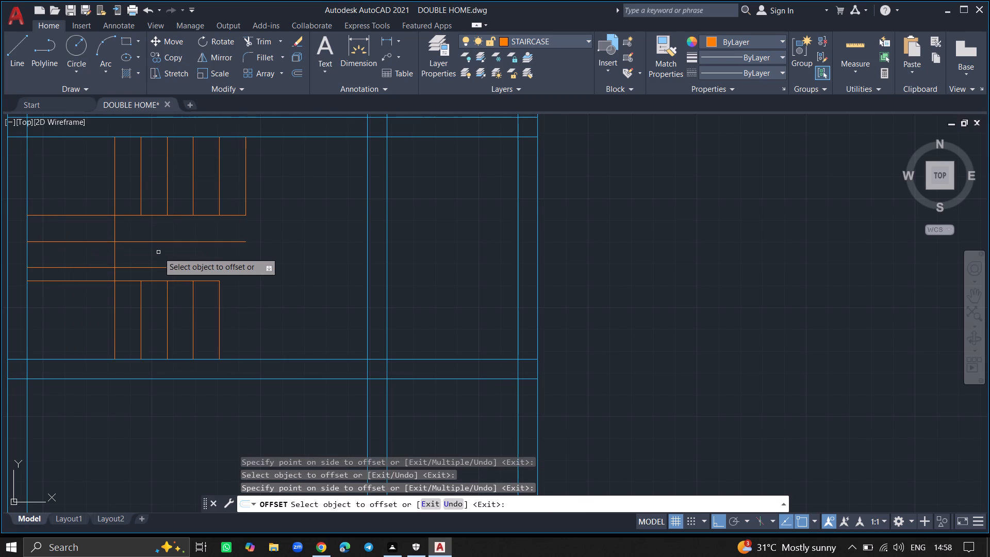
{"action": "key", "text": "Return"}
Trim the two offset landing lines back to the long vertical stair line, removing the parts to its right.
{"action": "type", "text": "TRIM"}
{"action": "key", "text": "Return"}
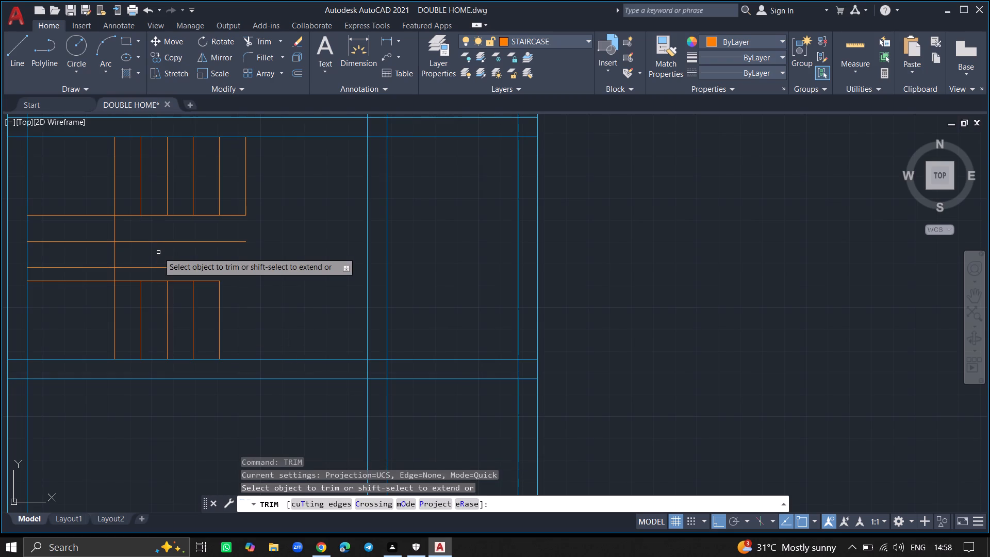
{"action": "left_click", "coordinate": [158, 241]}
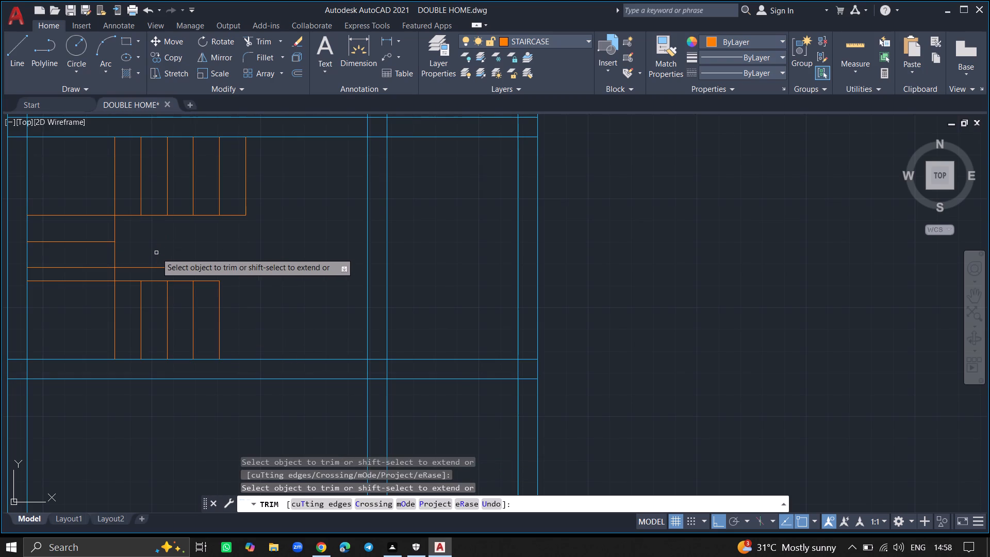
{"action": "left_click", "coordinate": [153, 266]}
{"action": "key", "text": "Return"}
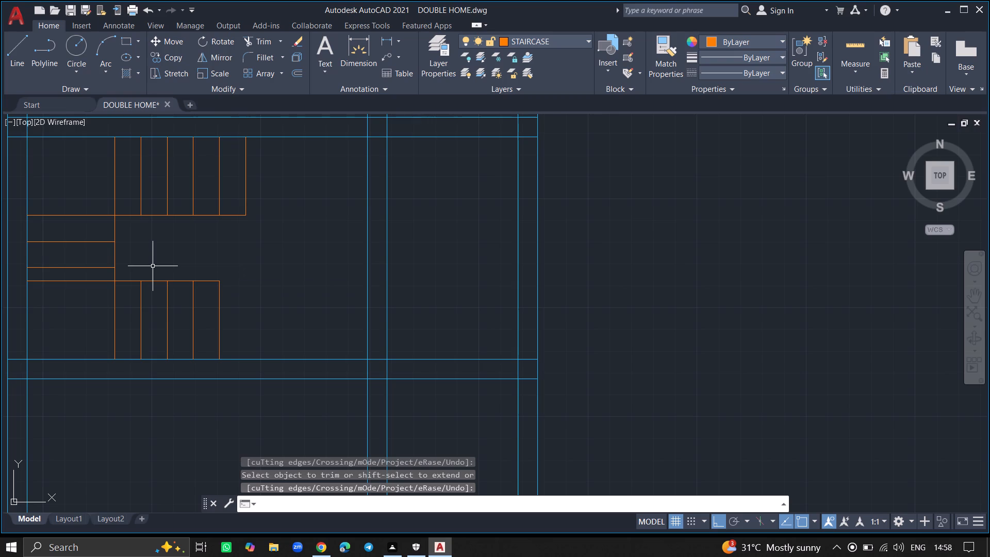
Save the drawing with the completed staircase.
{"action": "scroll", "coordinate": [153, 266], "scroll_direction": "down", "scroll_amount": 2, "text": "ctrl"}
{"action": "key", "text": "ctrl+s"}
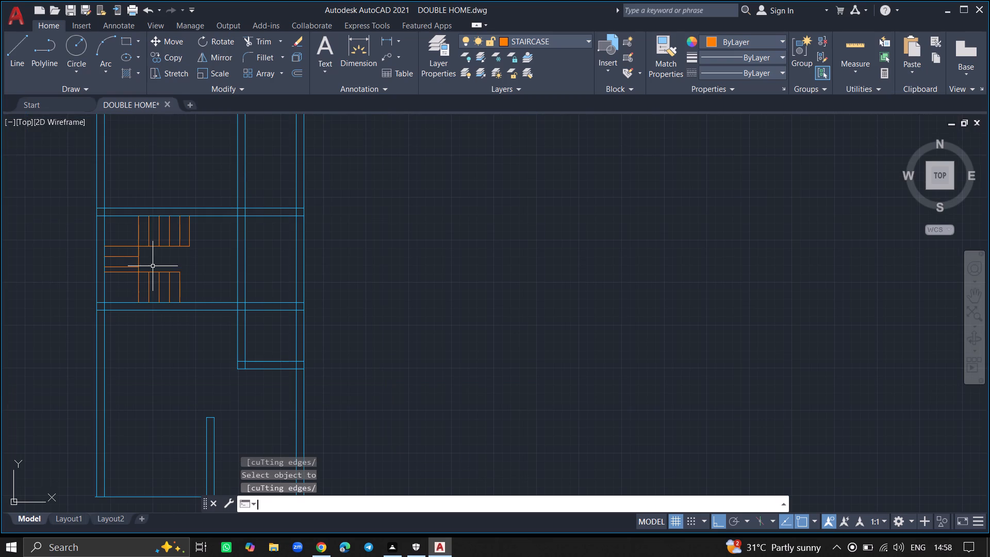
{"action": "key", "text": "ctrl+s"}
{"action": "key", "text": "ctrl+s"}
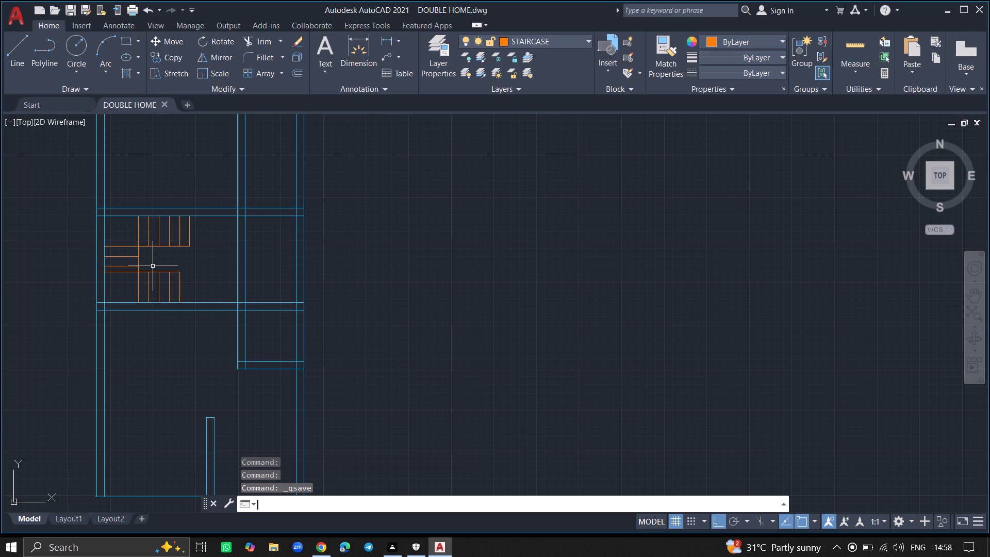
{"action": "scroll", "coordinate": [153, 266], "scroll_direction": "down", "scroll_amount": 3, "text": "ctrl"}
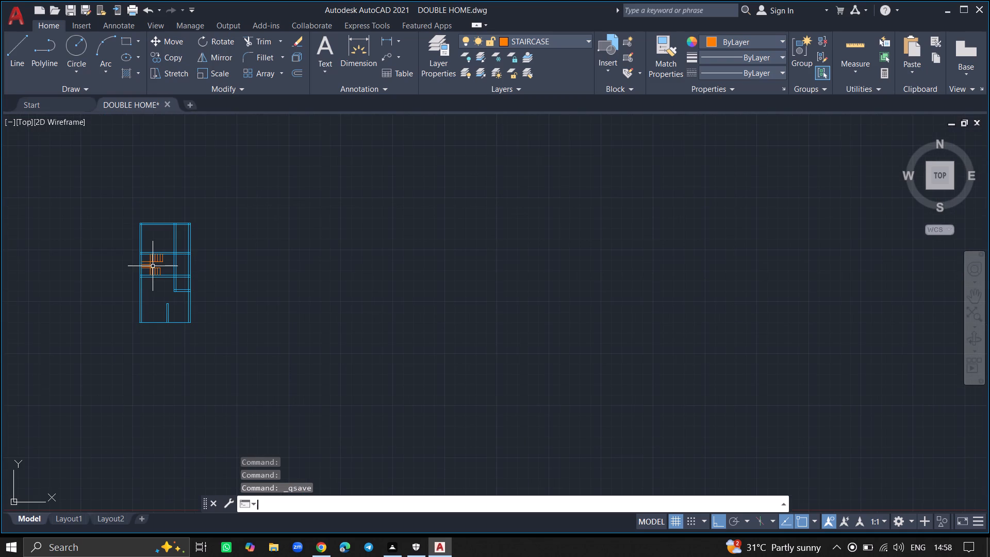
{"action": "scroll", "coordinate": [153, 230], "scroll_direction": "up", "scroll_amount": 3, "text": "ctrl"}
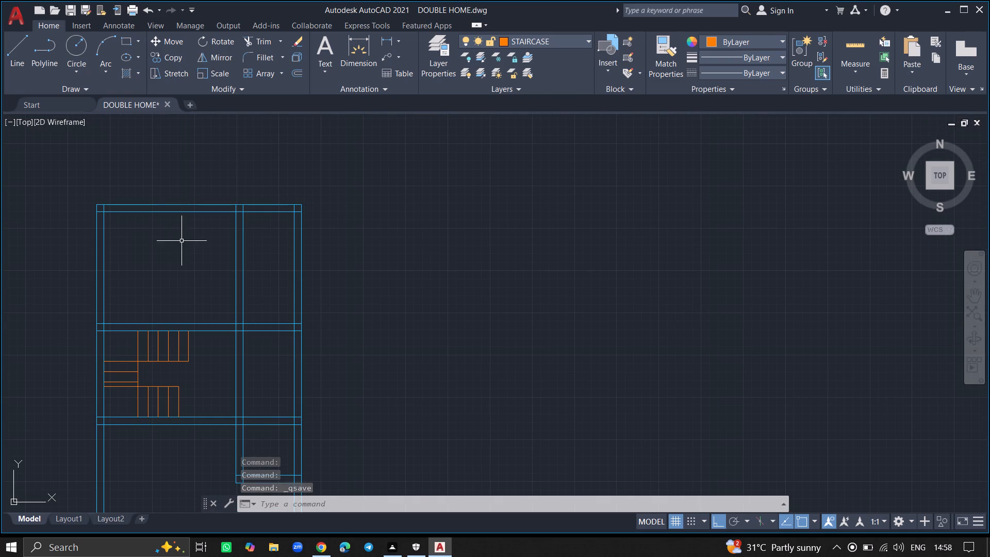
{"action": "key", "text": "ctrl+s"}
{"action": "key", "text": "ctrl+s"}
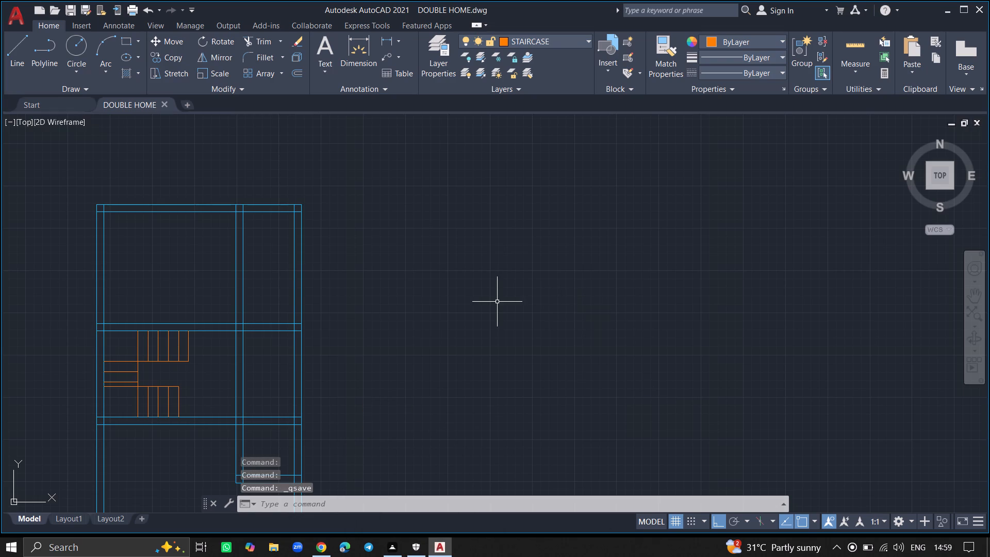
Make the doors layer current in the layer properties.
{"action": "double_click", "coordinate": [437, 69]}
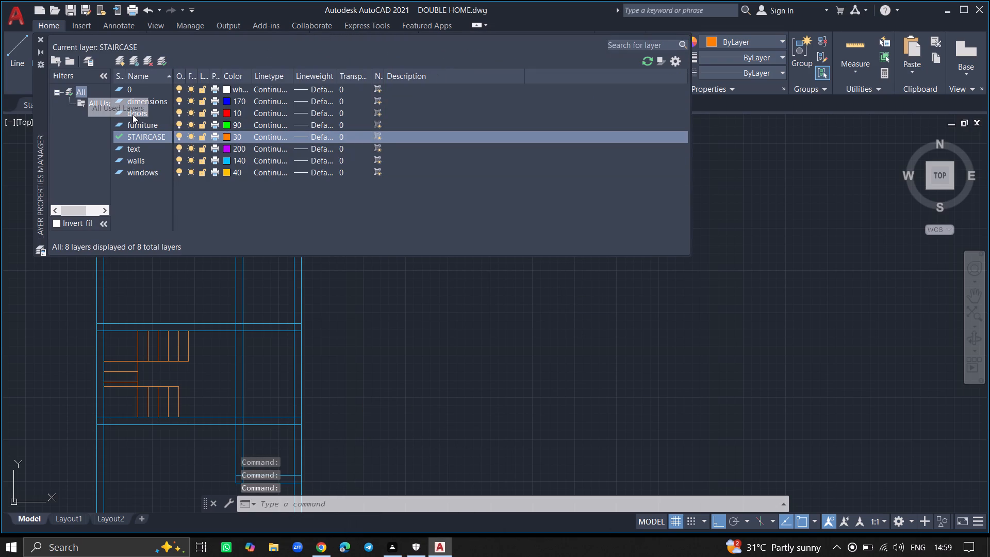
{"action": "double_click", "coordinate": [133, 114]}
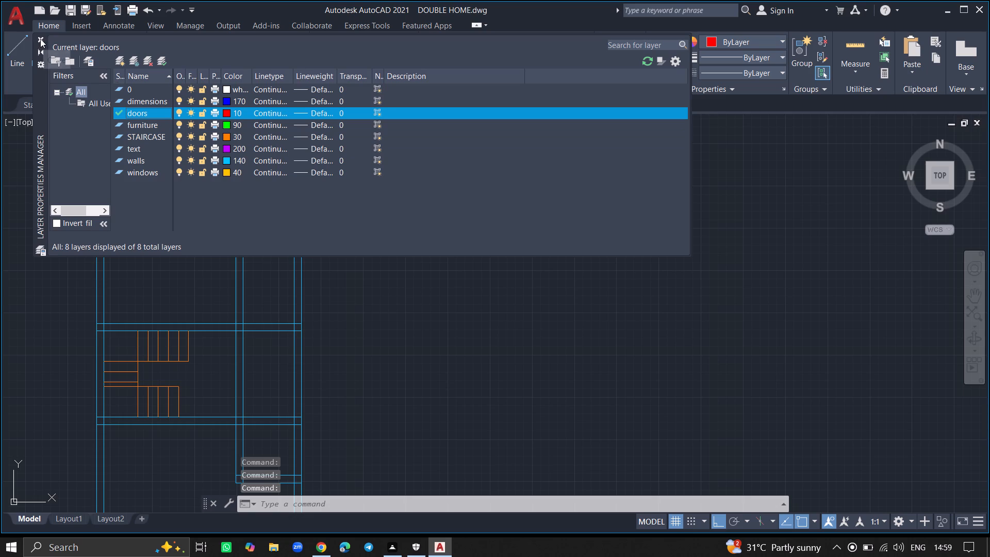
{"action": "left_click", "coordinate": [40, 39]}
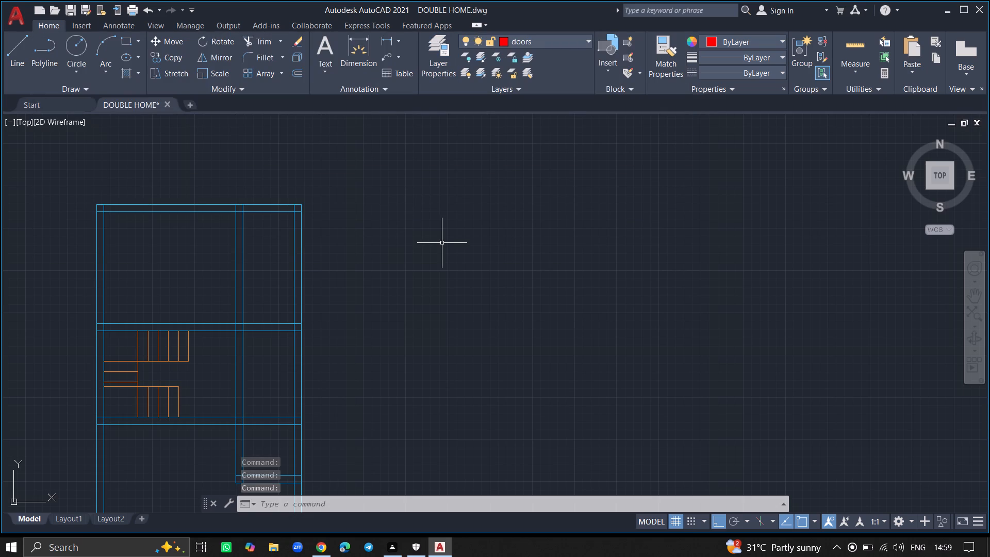
Insert the Door - Imperial block from the architectural tool palette in the empty area to the right of the floor plan.
{"action": "key", "text": "ctrl+3"}
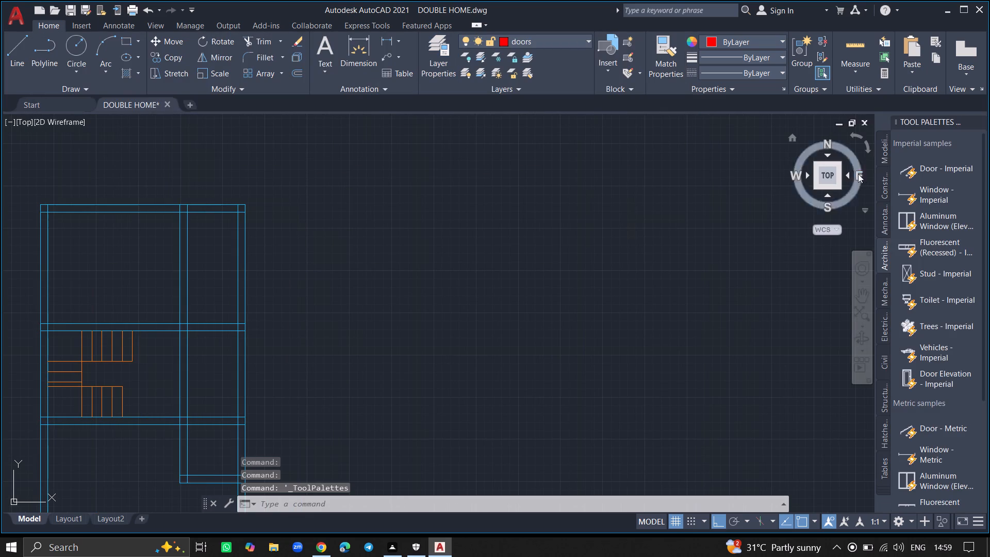
{"action": "left_click", "coordinate": [921, 165]}
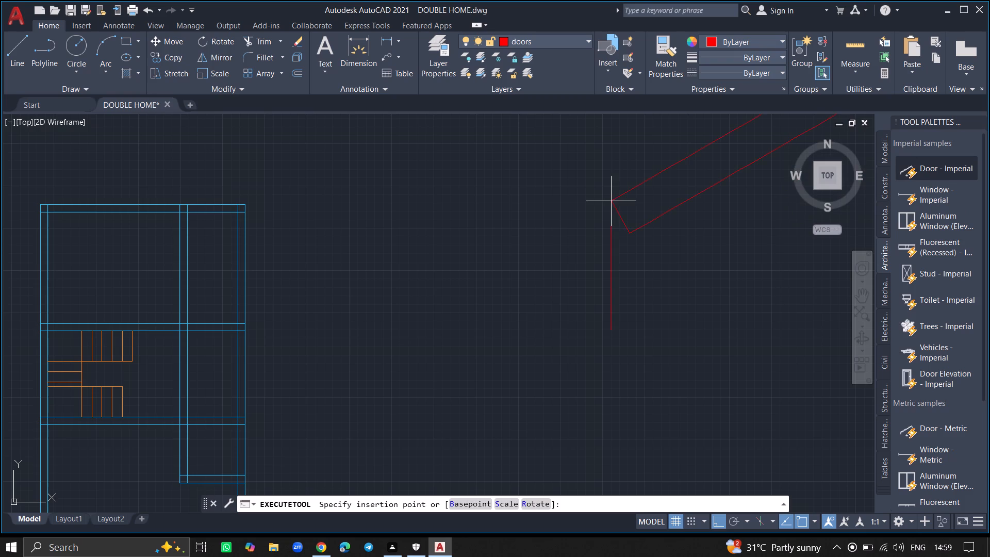
{"action": "left_click", "coordinate": [373, 341]}
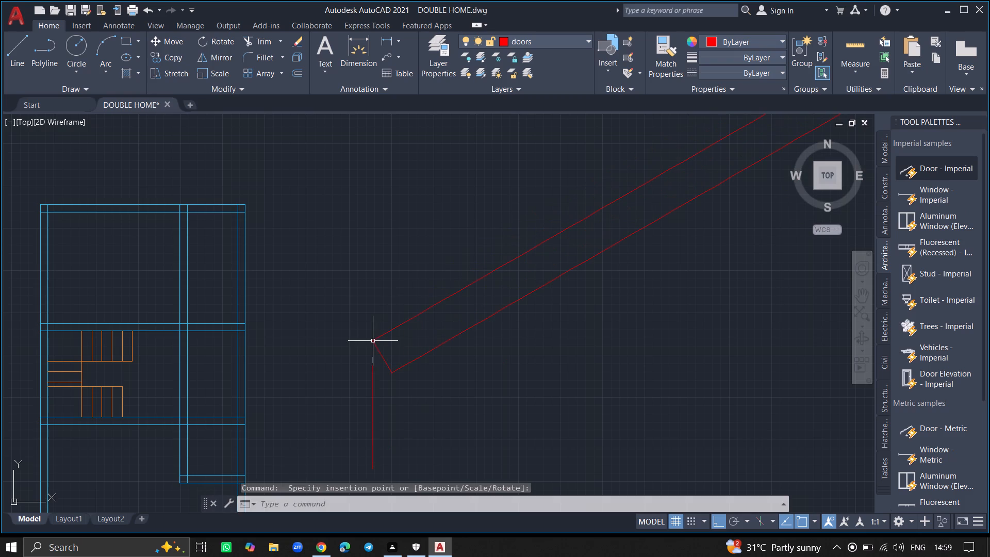
Set the inserted door block's opening angle to Open 90º.
{"action": "left_click", "coordinate": [373, 341]}
{"action": "scroll", "coordinate": [379, 288], "scroll_direction": "down", "scroll_amount": 1, "text": "ctrl"}
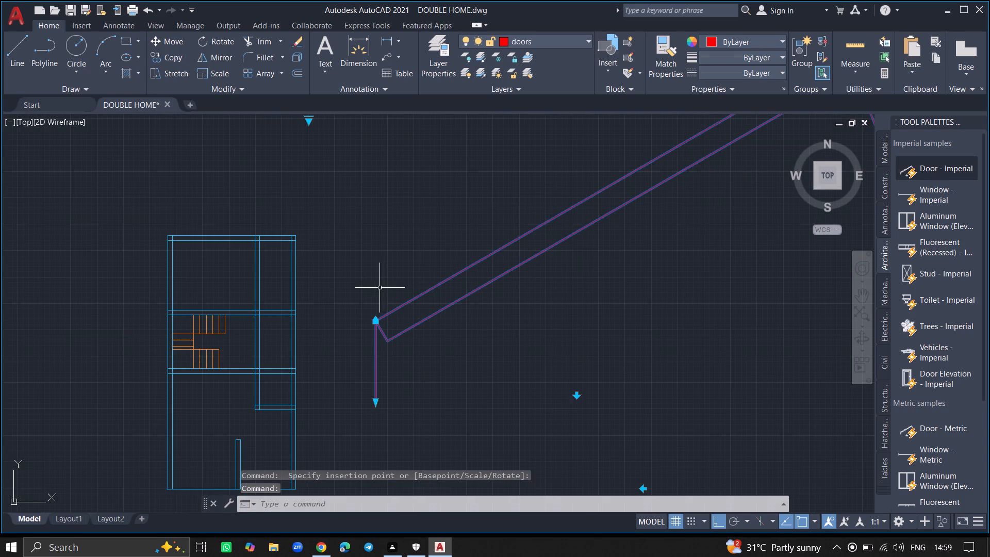
{"action": "left_click", "coordinate": [310, 122]}
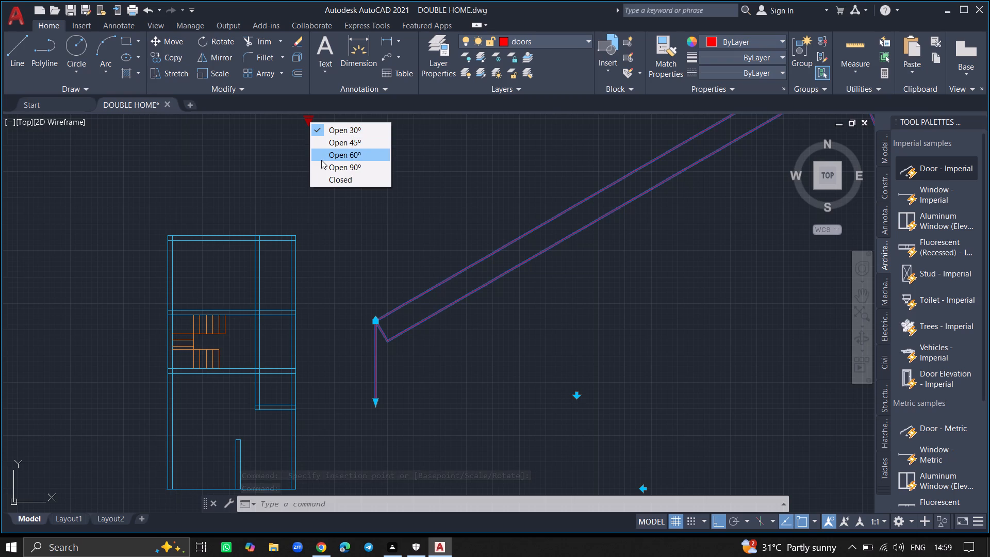
{"action": "left_click", "coordinate": [321, 163]}
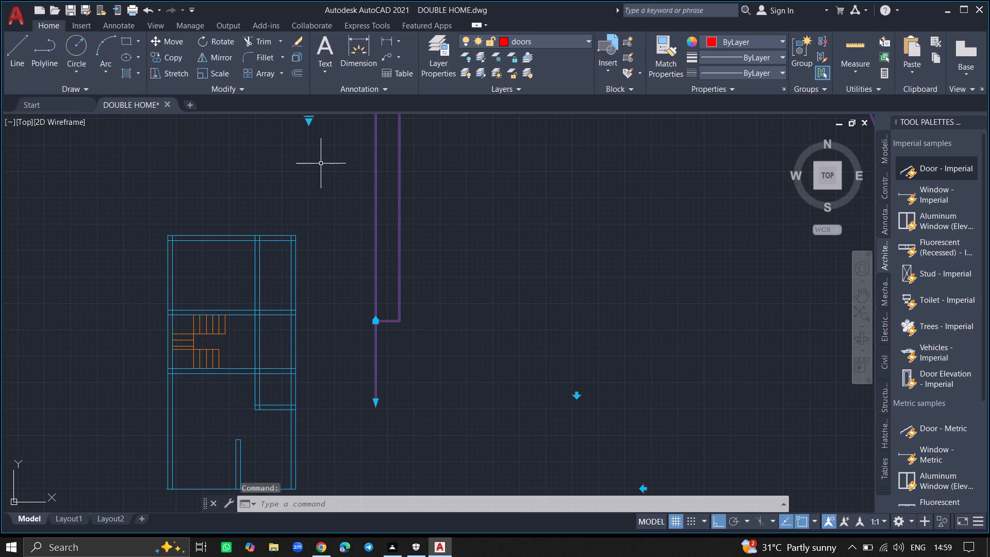
{"action": "key", "text": "Escape"}
Scale the oversized door block down freehand about the top end of its leaf.
{"action": "scroll", "coordinate": [321, 163], "scroll_direction": "down", "scroll_amount": 6, "text": "ctrl"}
{"action": "left_click", "coordinate": [321, 165]}
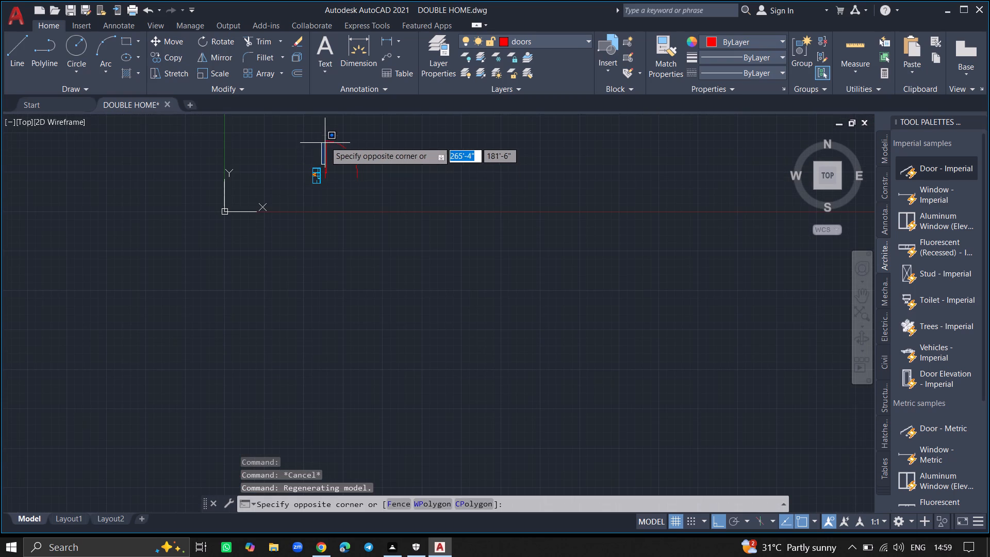
{"action": "scroll", "coordinate": [326, 140], "scroll_direction": "up", "scroll_amount": 1, "text": "ctrl"}
{"action": "left_click", "coordinate": [326, 140]}
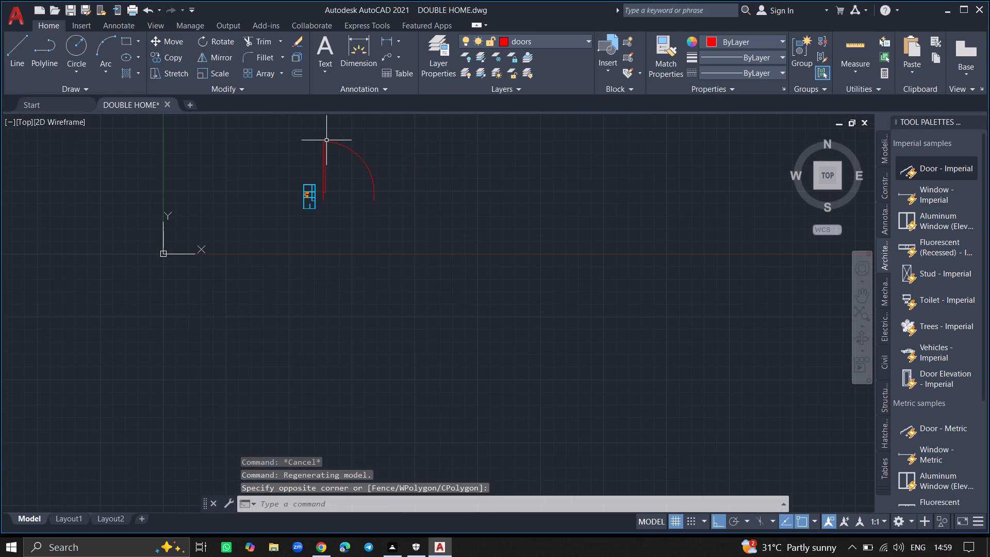
{"action": "left_click", "coordinate": [324, 140]}
{"action": "type", "text": "SC"}
{"action": "key", "text": "Return"}
{"action": "left_click", "coordinate": [324, 140]}
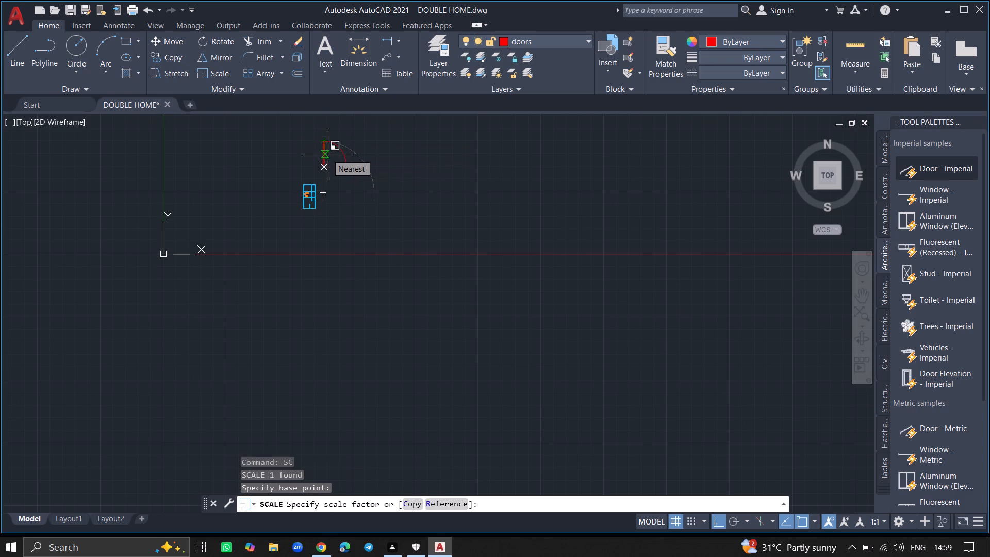
{"action": "scroll", "coordinate": [327, 154], "scroll_direction": "up", "scroll_amount": 2, "text": "ctrl"}
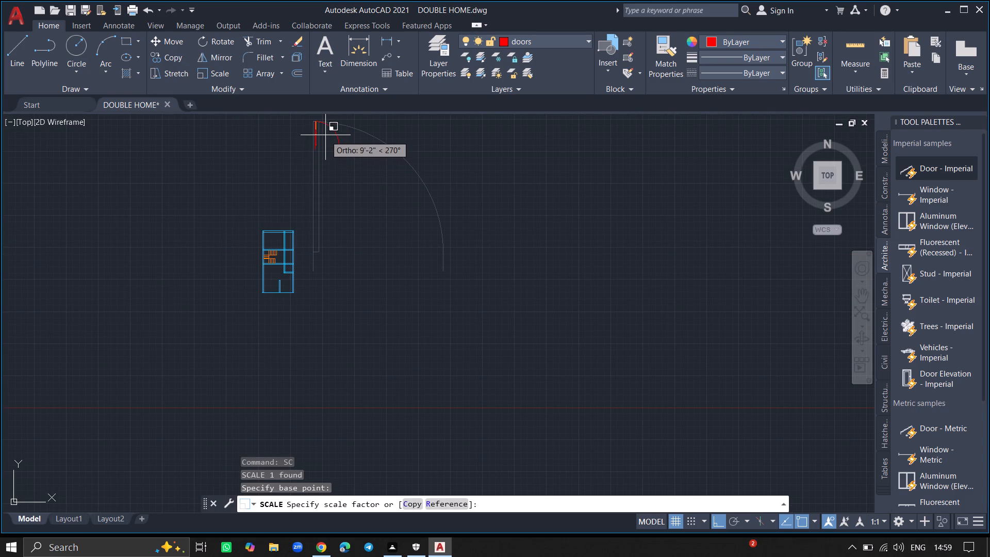
{"action": "left_click", "coordinate": [325, 135]}
Turn Ortho off and move the door block into the empty area just left of the floor plan's upper room.
{"action": "scroll", "coordinate": [320, 117], "scroll_direction": "up", "scroll_amount": 2, "text": "ctrl"}
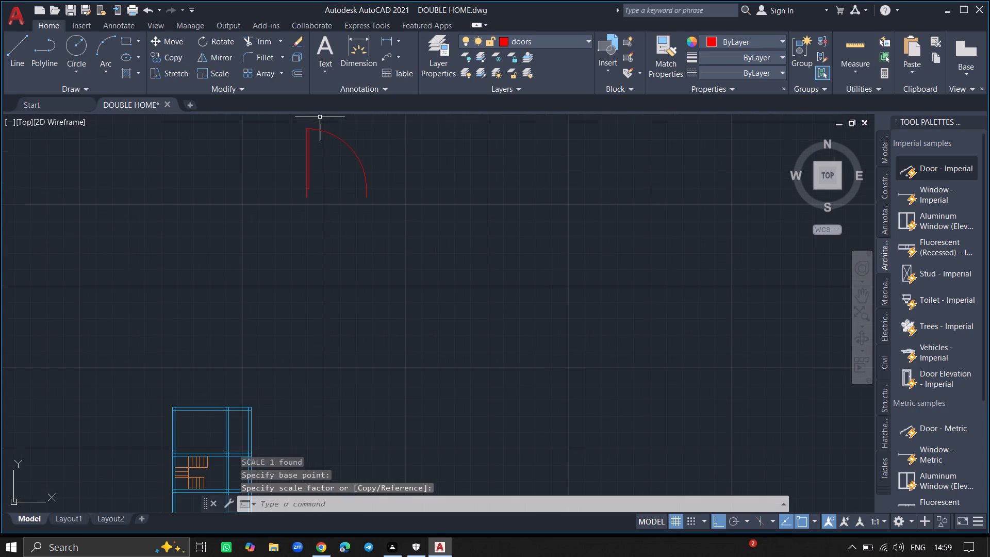
{"action": "left_click", "coordinate": [310, 142]}
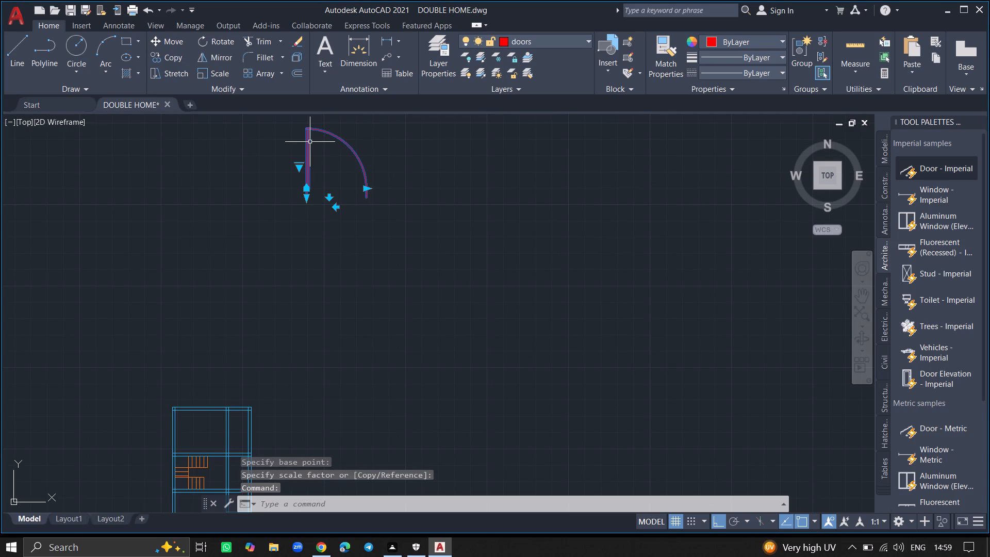
{"action": "type", "text": "MOVE"}
{"action": "key", "text": "Return"}
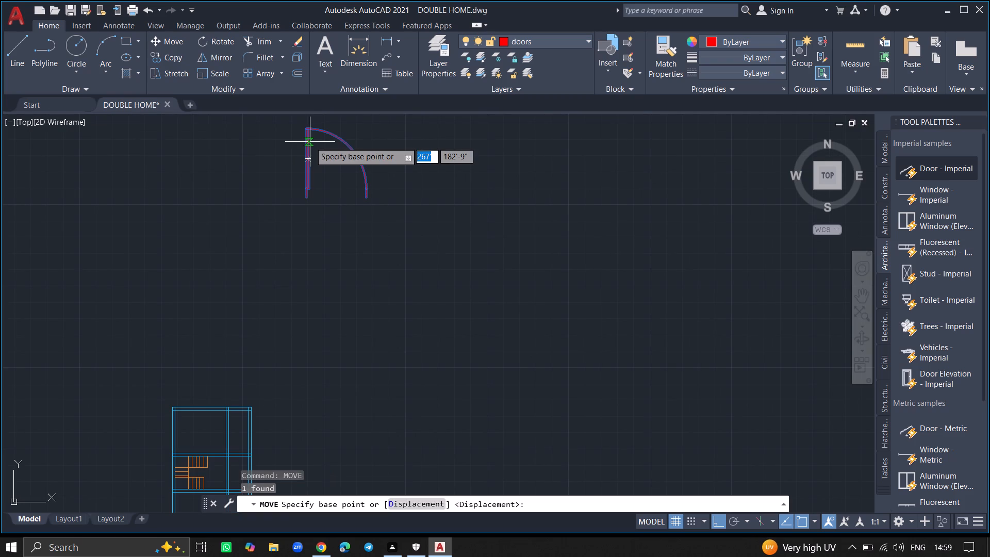
{"action": "left_click", "coordinate": [310, 142]}
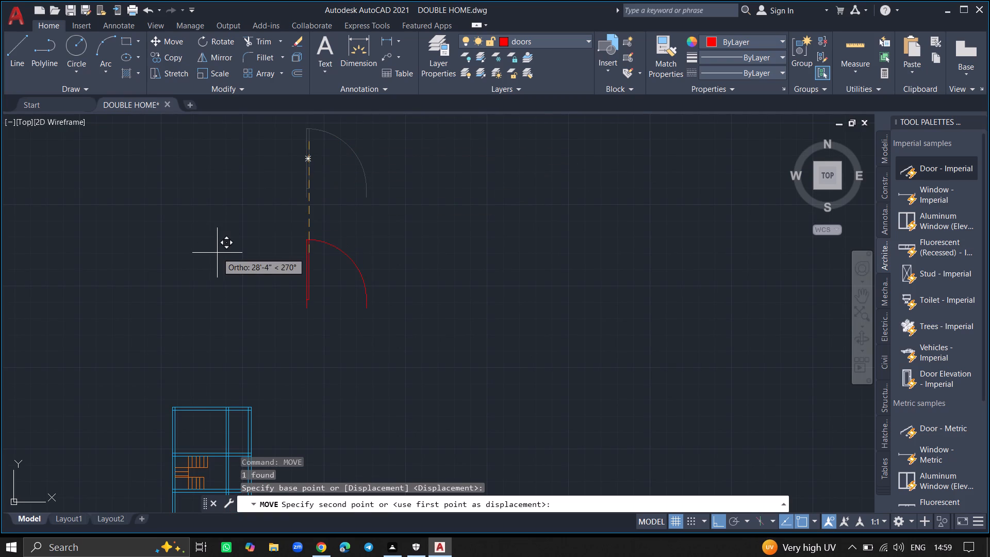
{"action": "key", "text": "F8"}
{"action": "scroll", "coordinate": [181, 353], "scroll_direction": "down", "scroll_amount": 5, "text": "ctrl"}
{"action": "scroll", "coordinate": [178, 367], "scroll_direction": "up", "scroll_amount": 6, "text": "ctrl"}
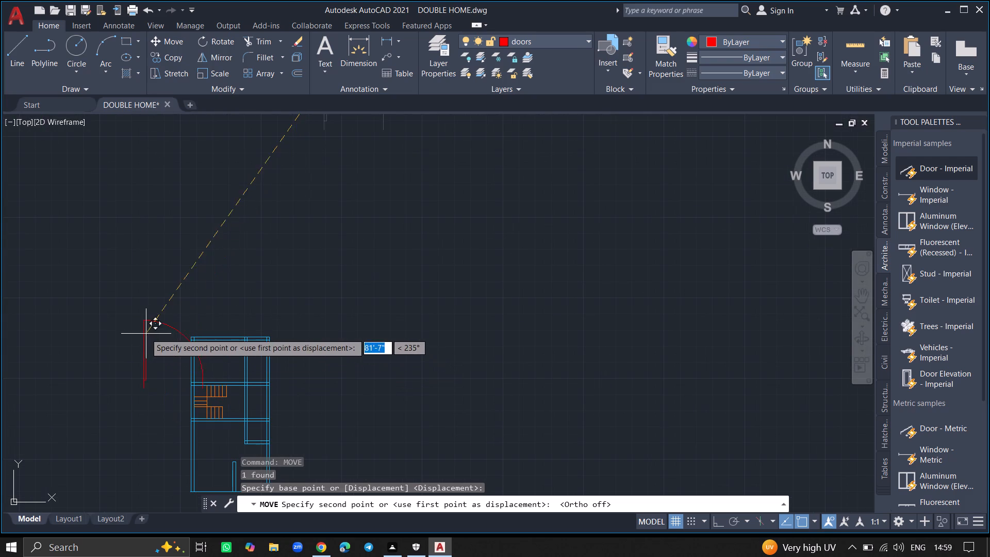
{"action": "left_click", "coordinate": [119, 342]}
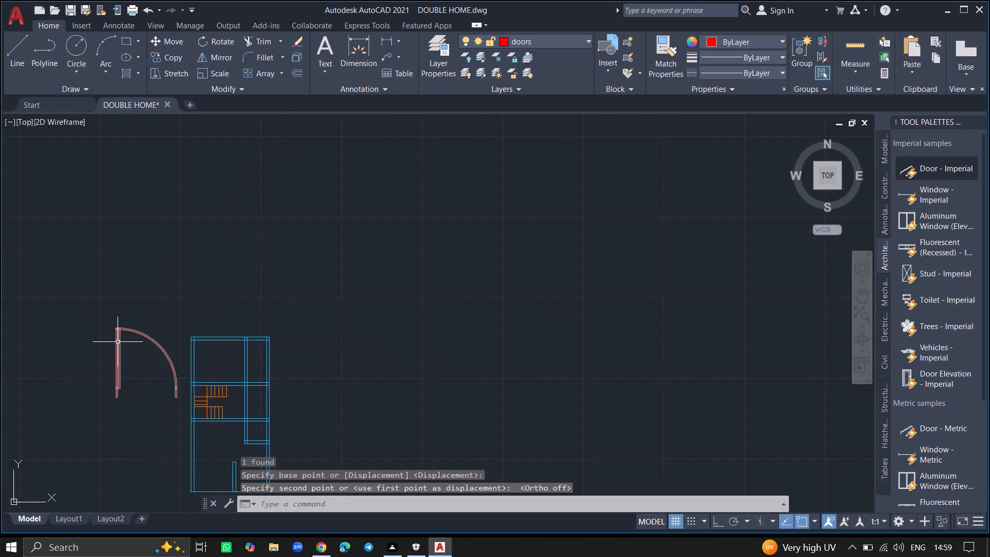
Scale the door block down again freehand about a point on its leaf, making it smaller than the rooms.
{"action": "left_click", "coordinate": [118, 342]}
{"action": "type", "text": "SC"}
{"action": "key", "text": "Return"}
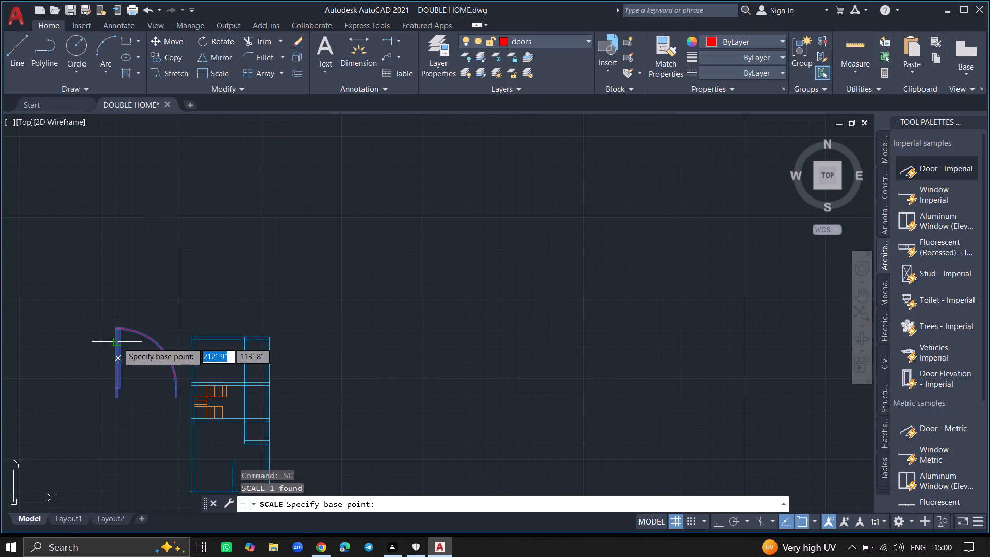
{"action": "left_click", "coordinate": [118, 342]}
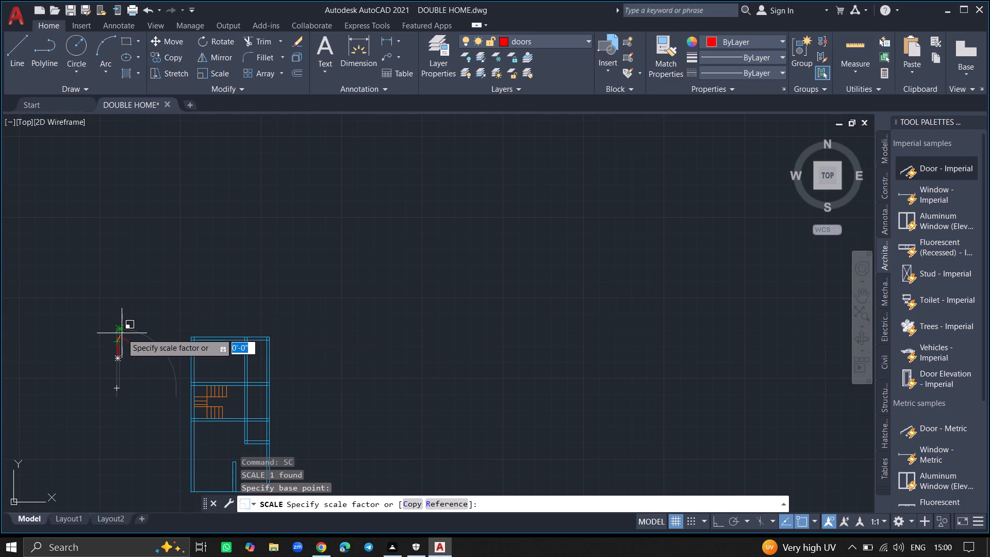
{"action": "left_click", "coordinate": [121, 336]}
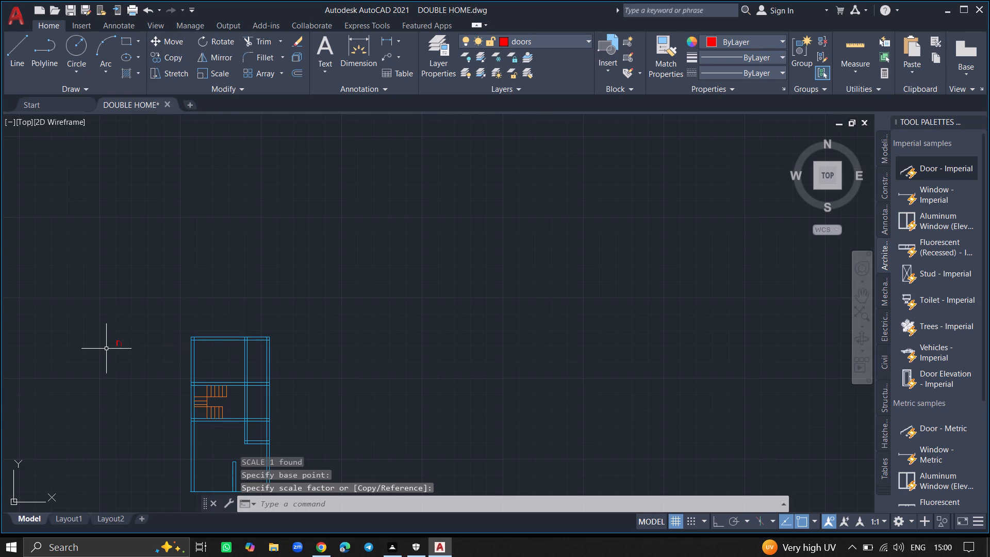
Move the door block into the upper-left room, just above the wall over the staircase and near the room's right side.
{"action": "scroll", "coordinate": [106, 349], "scroll_direction": "up", "scroll_amount": 5, "text": "ctrl"}
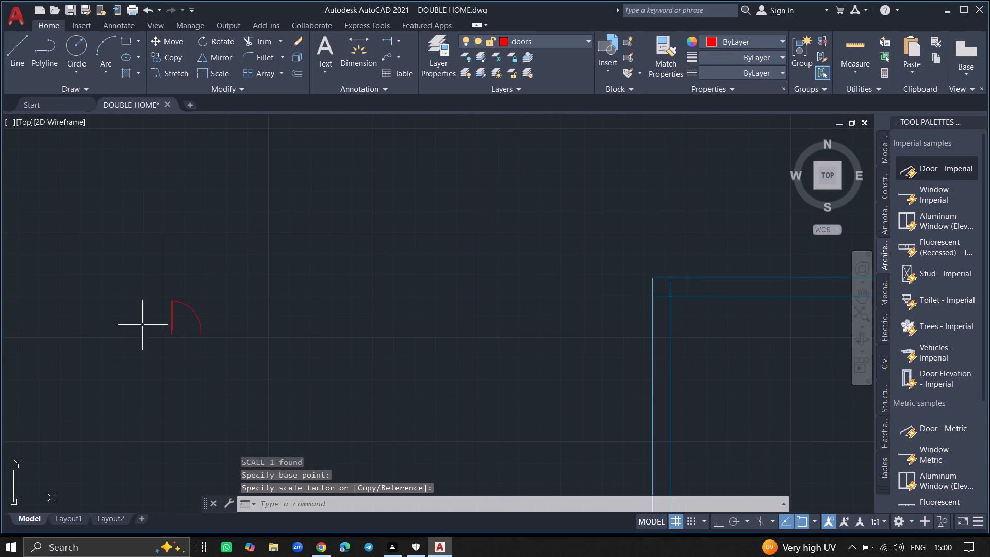
{"action": "left_click", "coordinate": [173, 313]}
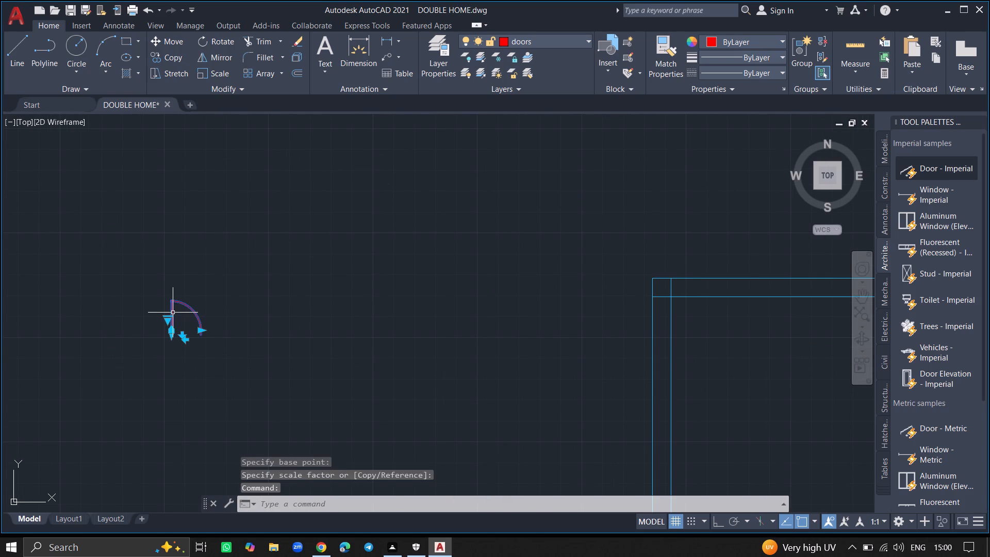
{"action": "type", "text": "MOVE"}
{"action": "key", "text": "Return"}
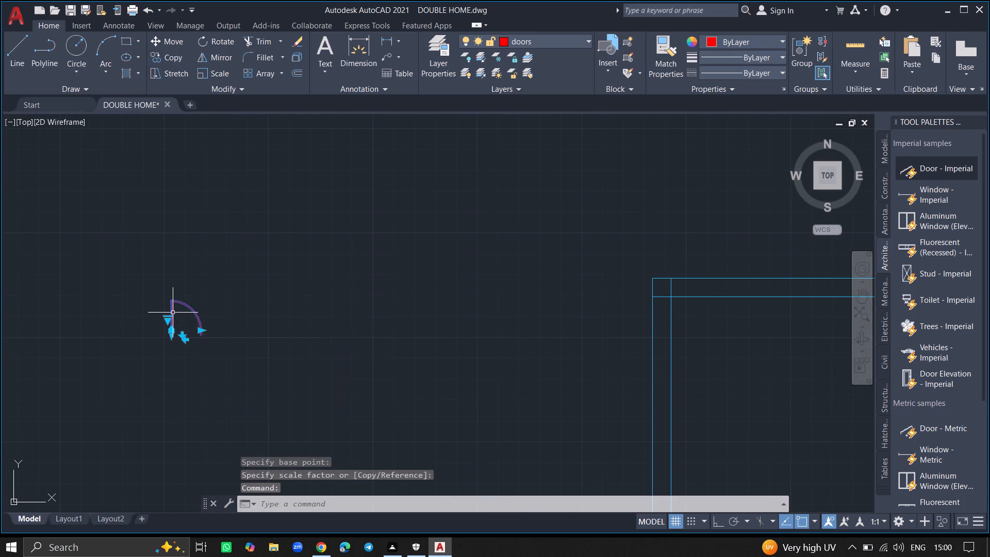
{"action": "left_click", "coordinate": [173, 313]}
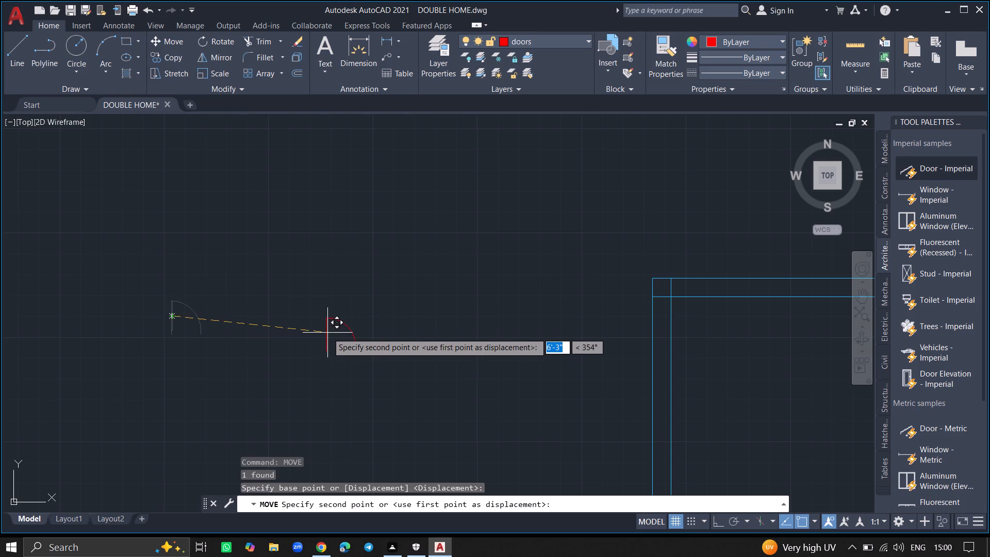
{"action": "scroll", "coordinate": [327, 333], "scroll_direction": "down", "scroll_amount": 4, "text": "ctrl"}
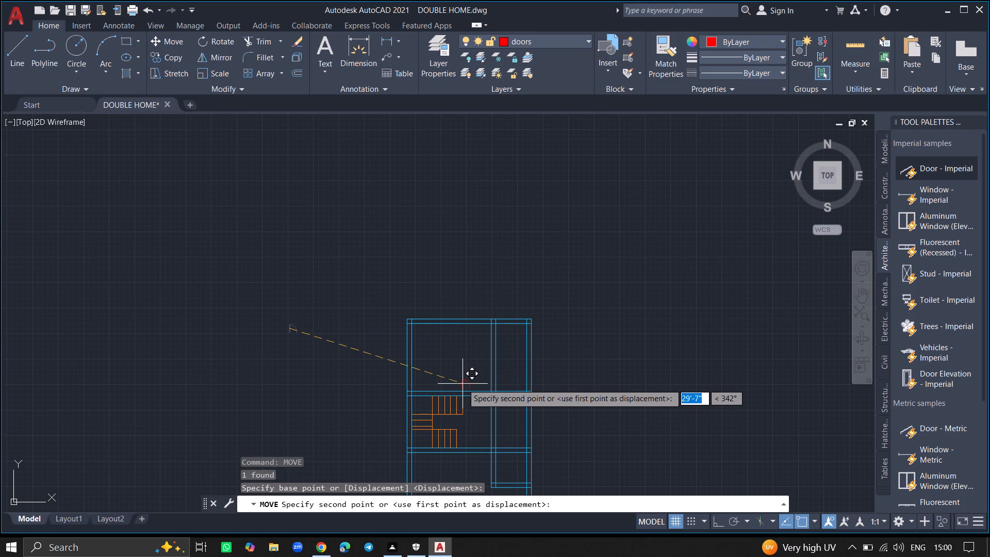
{"action": "scroll", "coordinate": [468, 385], "scroll_direction": "up", "scroll_amount": 2, "text": "ctrl"}
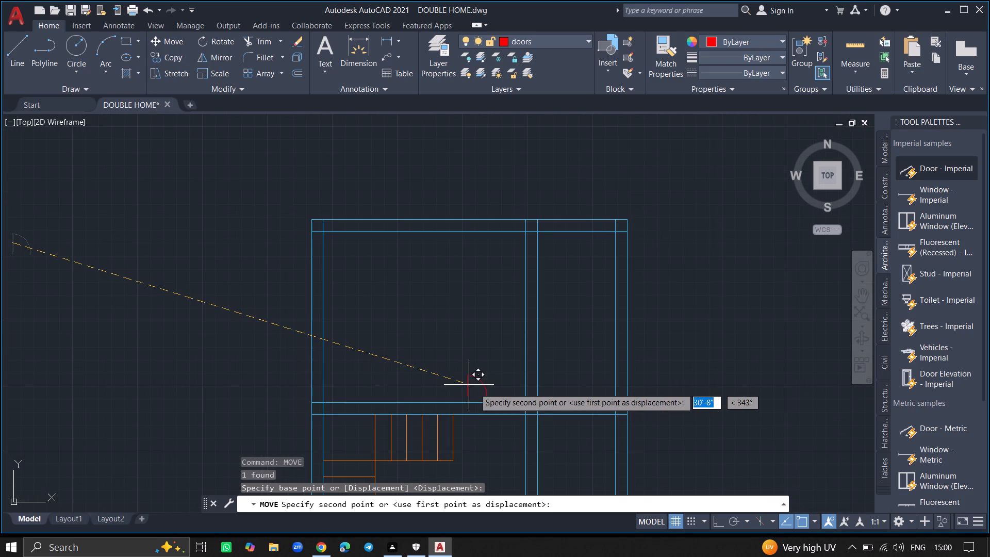
{"action": "scroll", "coordinate": [485, 396], "scroll_direction": "up", "scroll_amount": 5, "text": "ctrl"}
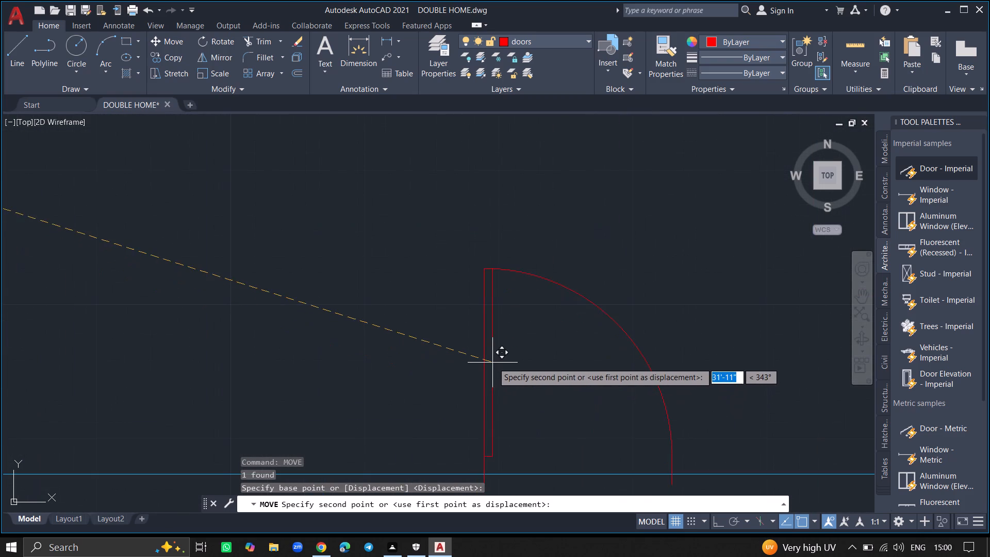
{"action": "left_click", "coordinate": [496, 350]}
Scale the door block up freehand by a factor of about 2 from a point on its leaf.
{"action": "scroll", "coordinate": [496, 350], "scroll_direction": "down", "scroll_amount": 3, "text": "ctrl"}
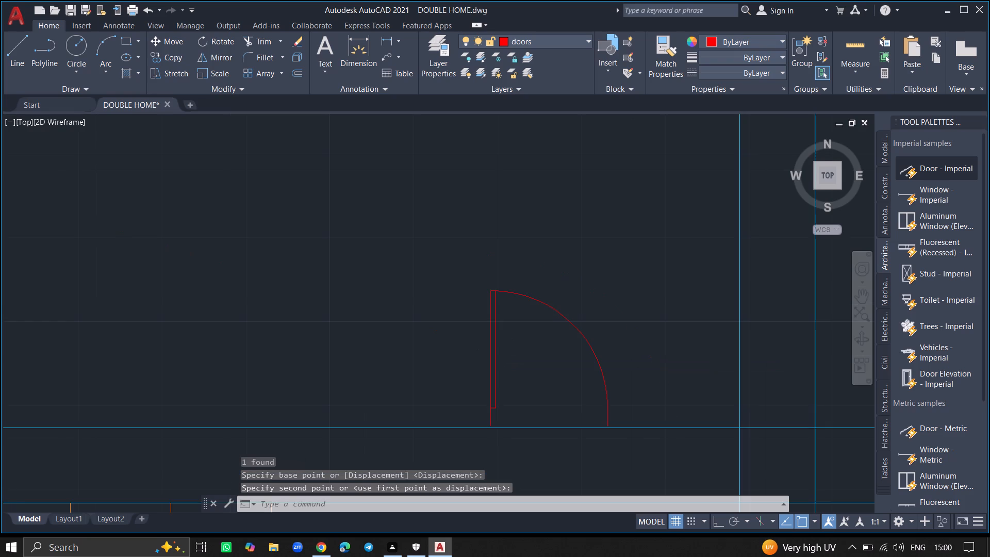
{"action": "left_click", "coordinate": [494, 354]}
{"action": "key", "text": "m"}
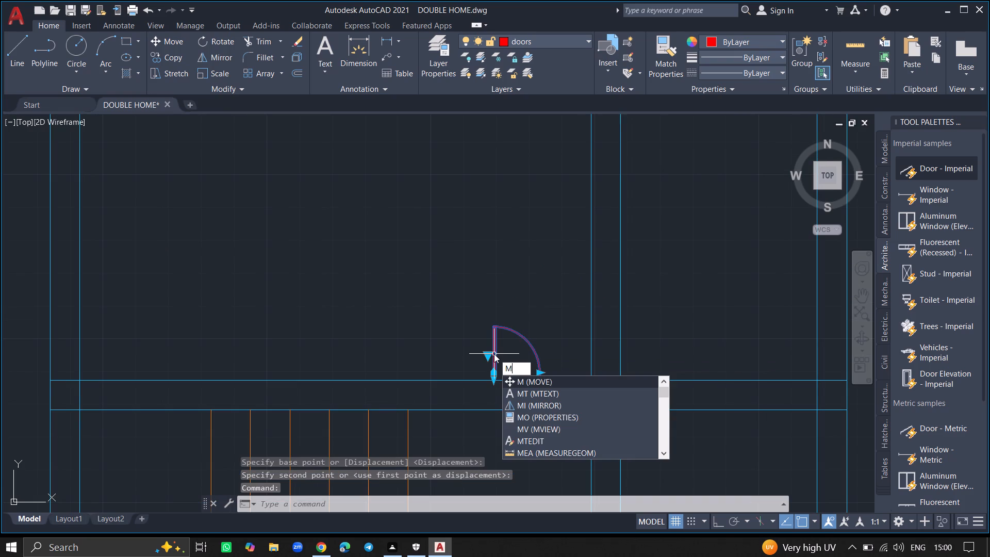
{"action": "key", "text": "BackSpace"}
{"action": "type", "text": "SC"}
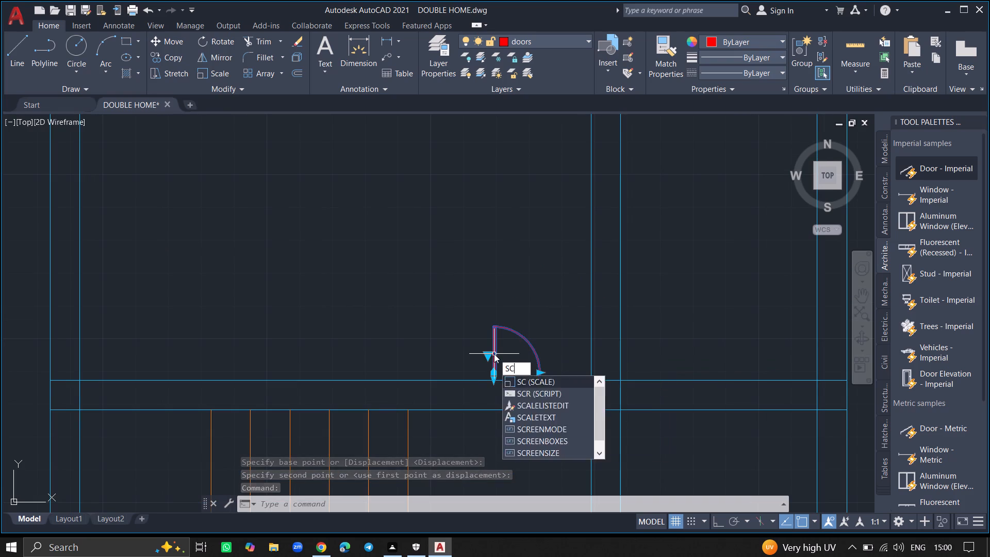
{"action": "key", "text": "Return"}
{"action": "left_click", "coordinate": [493, 354]}
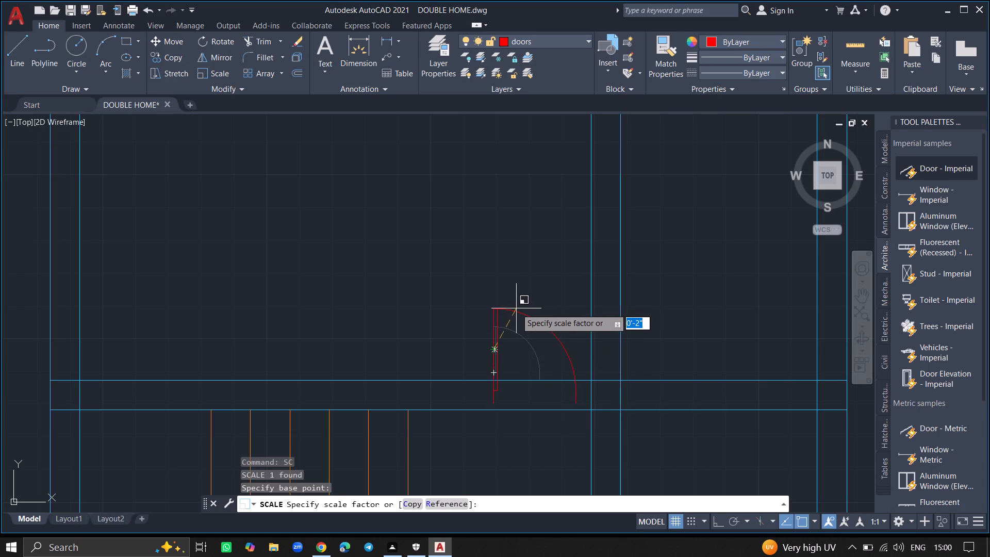
{"action": "left_click", "coordinate": [516, 308]}
Move the enlarged door block about 4" down so its jambs sit across the horizontal wall above the staircase.
{"action": "left_click", "coordinate": [509, 308]}
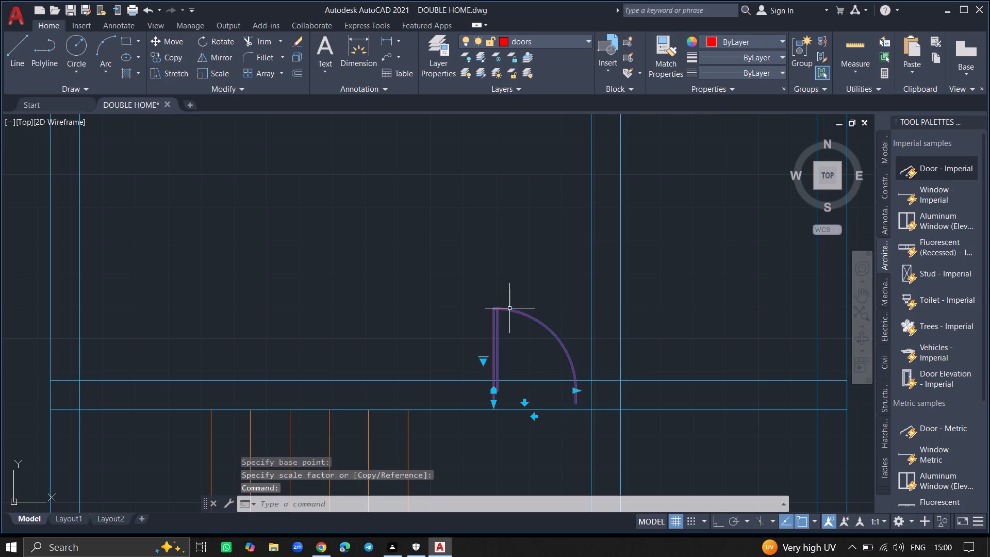
{"action": "type", "text": "MOVE"}
{"action": "key", "text": "Return"}
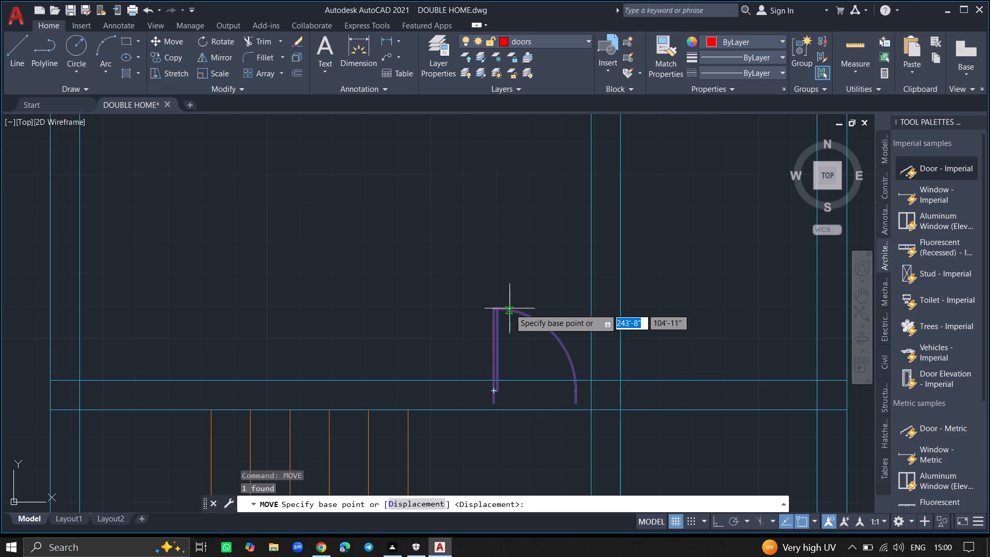
{"action": "left_click", "coordinate": [509, 308]}
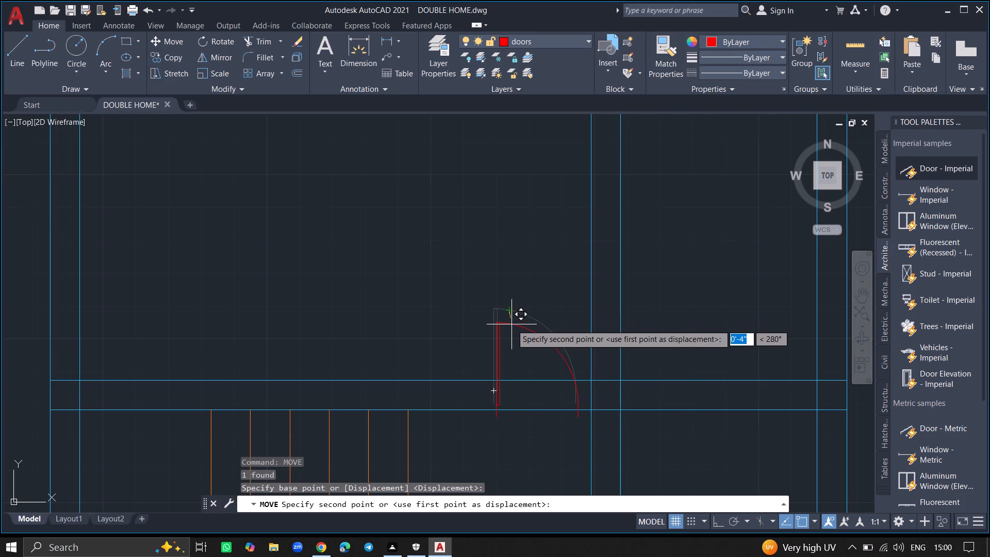
{"action": "left_click", "coordinate": [511, 324]}
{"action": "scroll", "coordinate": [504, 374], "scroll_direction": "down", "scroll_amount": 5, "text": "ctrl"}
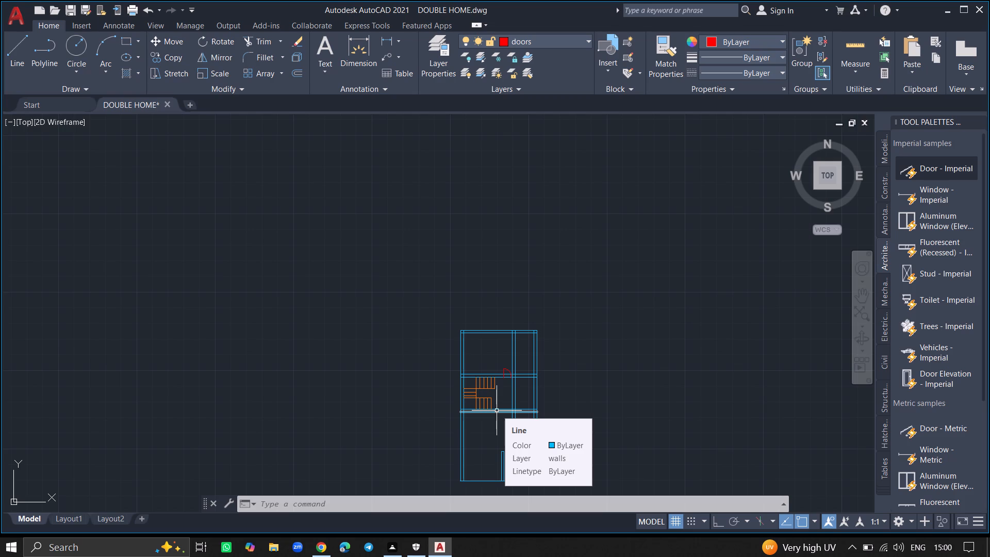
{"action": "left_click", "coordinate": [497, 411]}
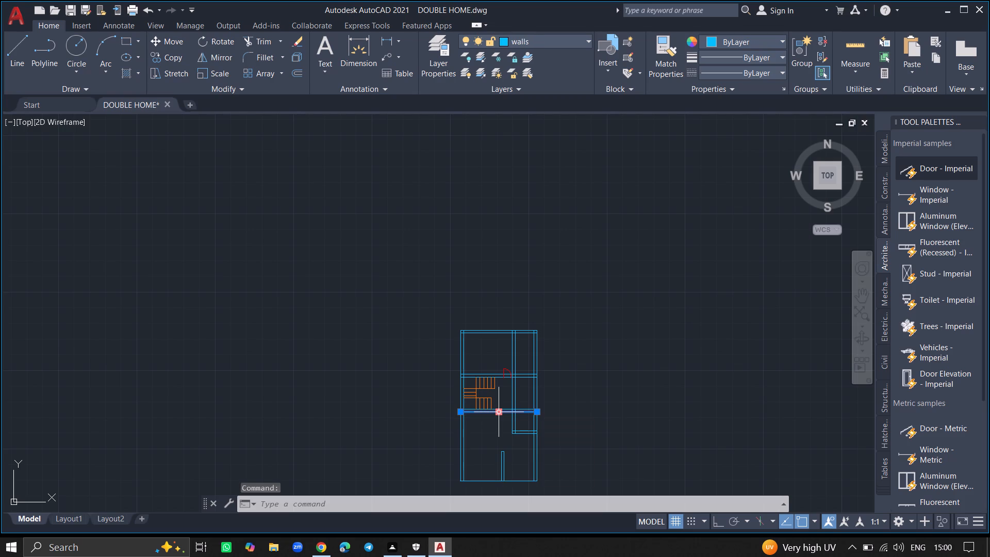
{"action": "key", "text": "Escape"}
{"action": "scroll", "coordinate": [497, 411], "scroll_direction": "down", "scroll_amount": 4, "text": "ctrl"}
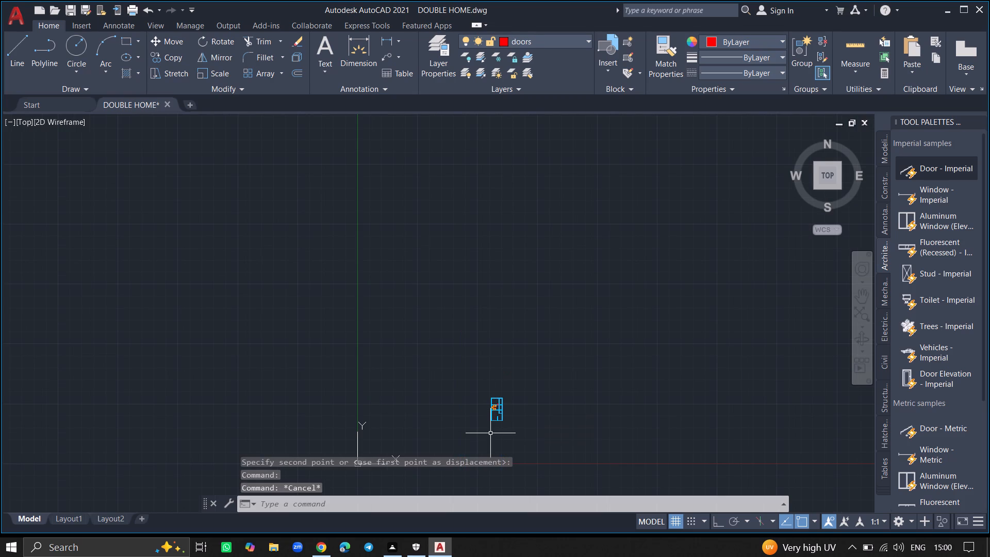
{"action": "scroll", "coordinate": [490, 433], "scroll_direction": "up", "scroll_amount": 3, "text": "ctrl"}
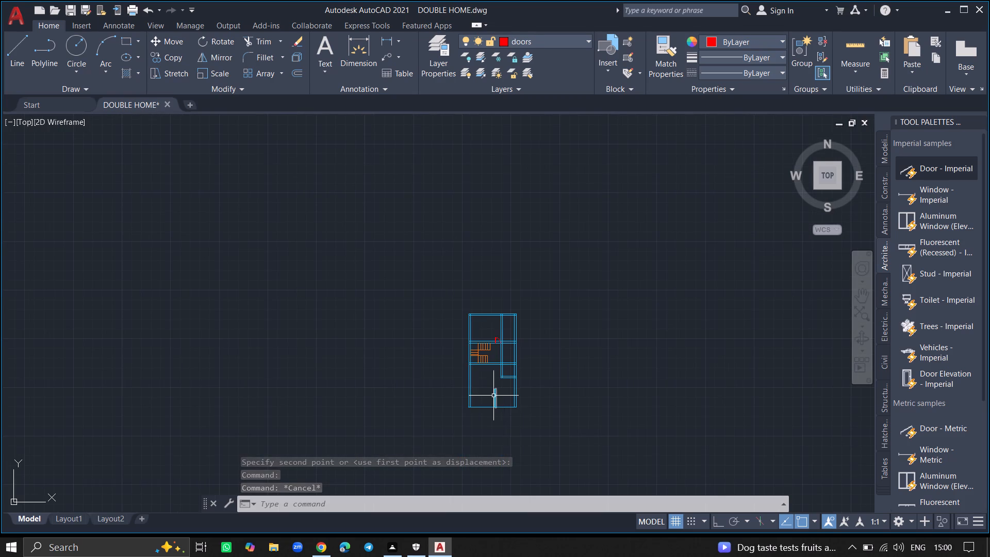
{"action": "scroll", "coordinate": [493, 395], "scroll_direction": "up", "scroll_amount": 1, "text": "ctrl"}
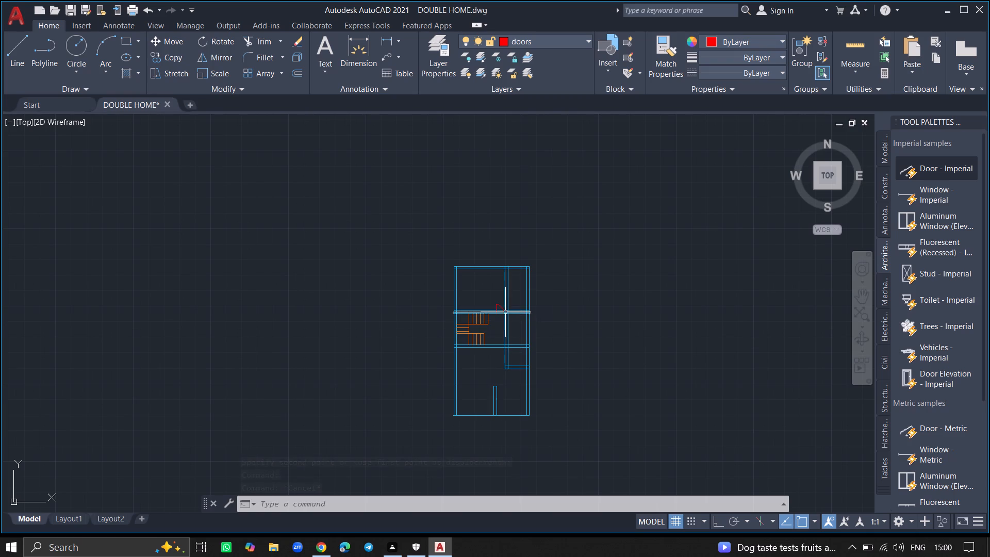
Trim both lines of the horizontal wall above the staircase between the door's jambs, including the short remnant inside the door leaf.
{"action": "scroll", "coordinate": [502, 310], "scroll_direction": "up", "scroll_amount": 11, "text": "ctrl"}
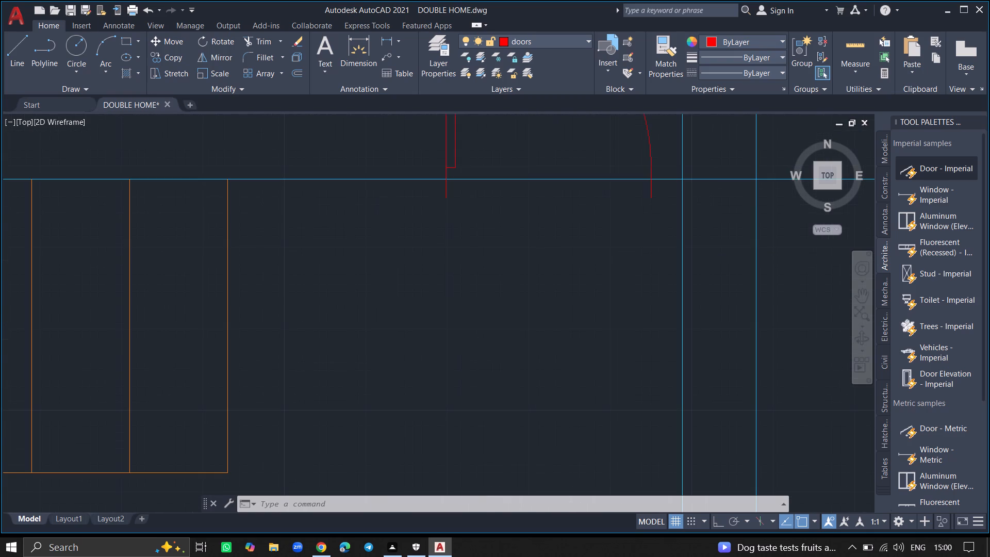
{"action": "scroll", "coordinate": [487, 332], "scroll_direction": "down", "scroll_amount": 4, "text": "ctrl"}
{"action": "type", "text": "TRIM"}
{"action": "key", "text": "Return"}
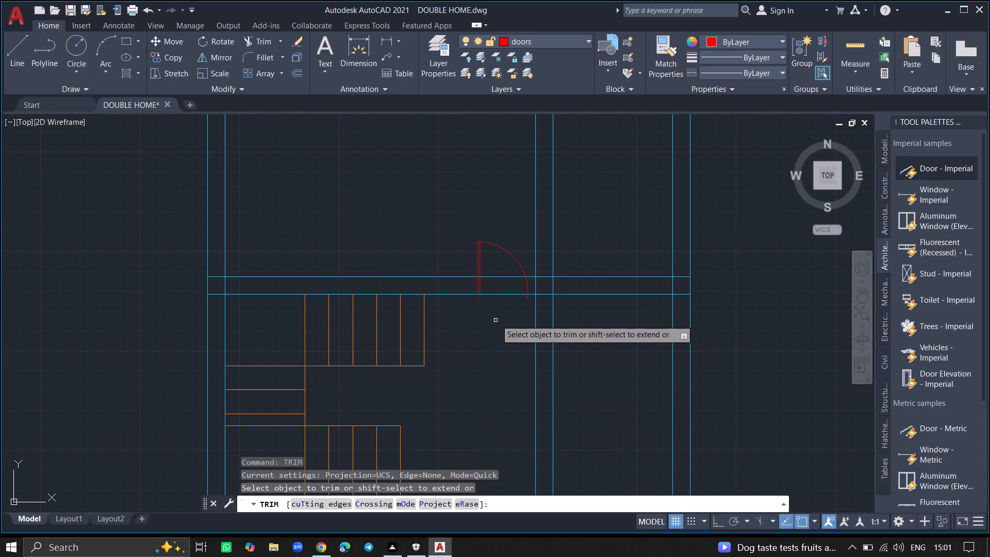
{"action": "left_click", "coordinate": [493, 294]}
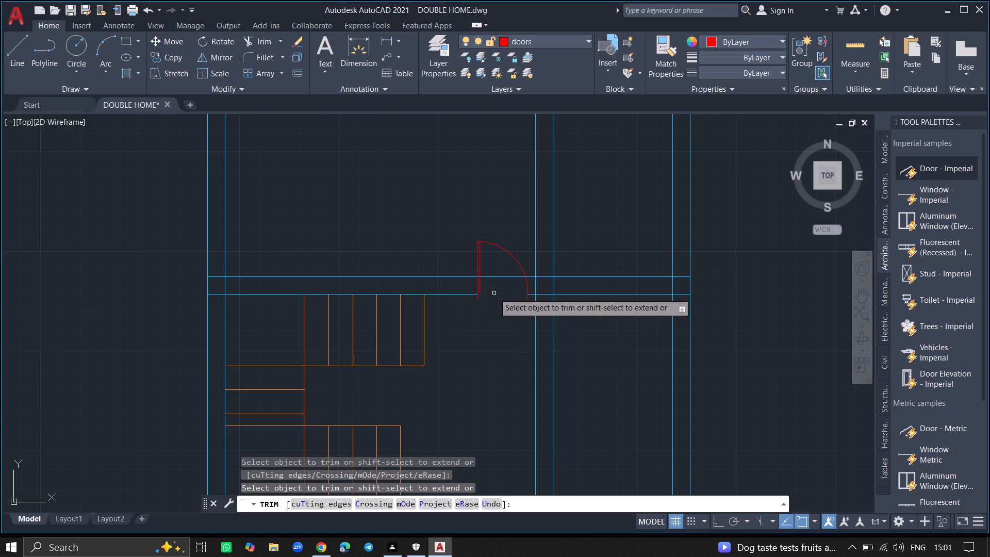
{"action": "left_click", "coordinate": [494, 277]}
{"action": "scroll", "coordinate": [494, 277], "scroll_direction": "up", "scroll_amount": 2, "text": "ctrl"}
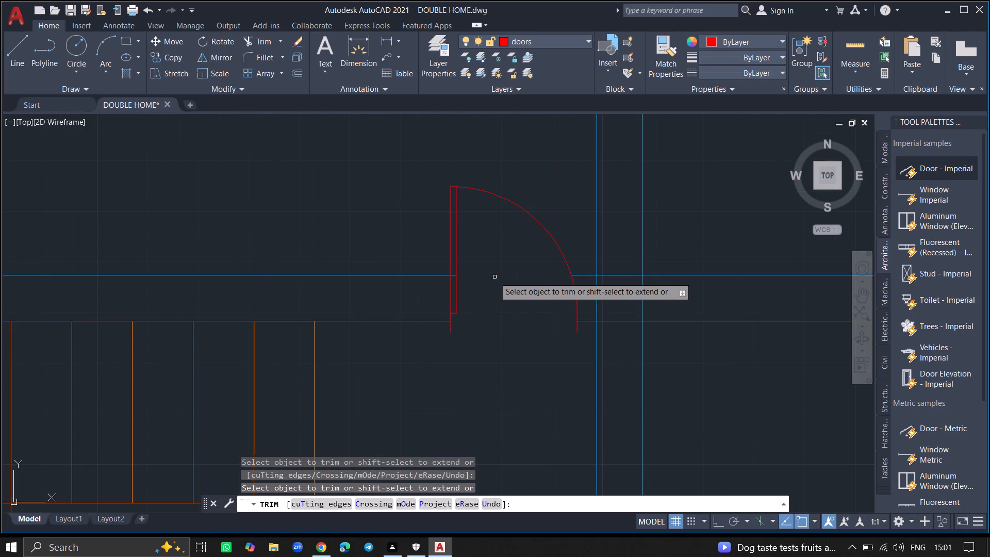
{"action": "scroll", "coordinate": [494, 277], "scroll_direction": "up", "scroll_amount": 1, "text": "ctrl"}
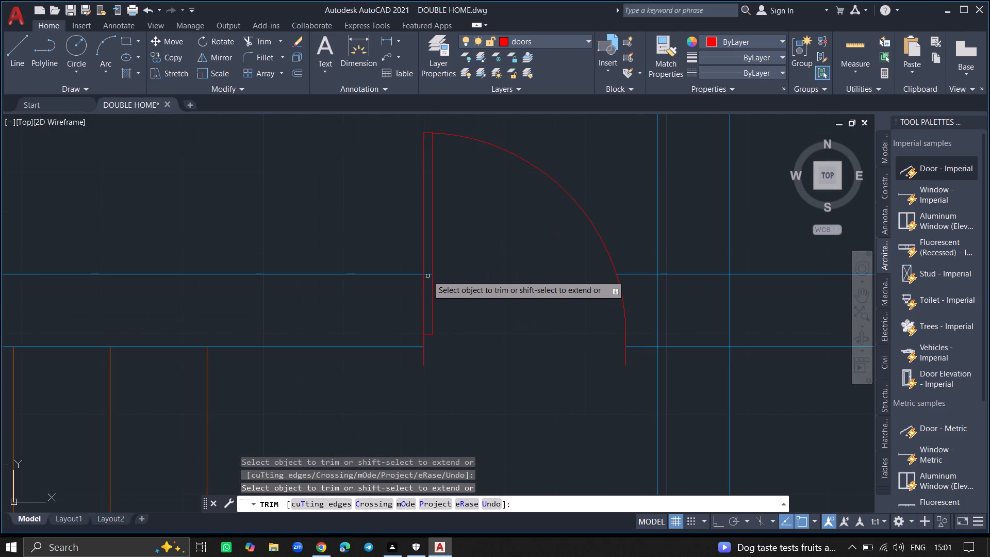
{"action": "left_click", "coordinate": [427, 273]}
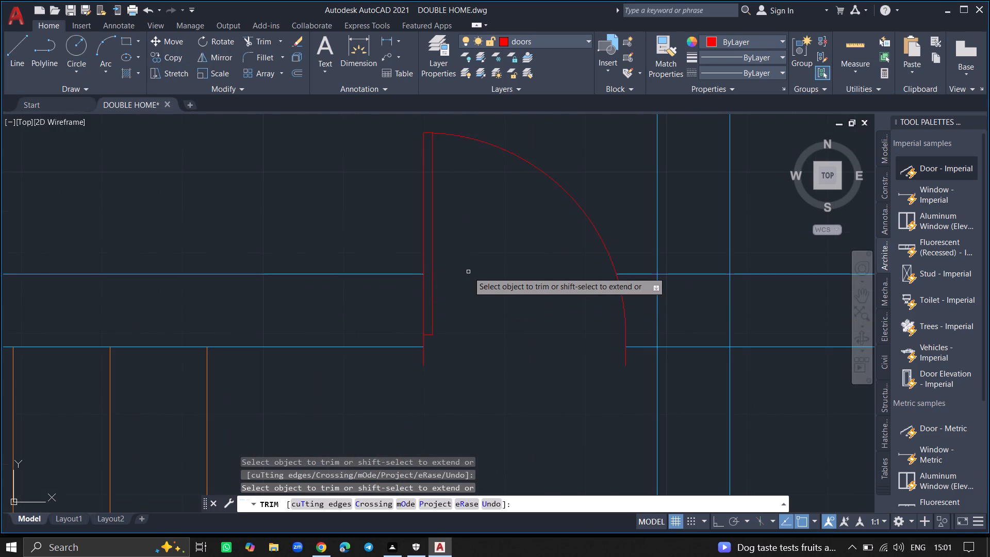
{"action": "key", "text": "Return"}
Copy the door block from the wall above the staircase to the plan's bottom wall, just inside the lower-left corner.
{"action": "scroll", "coordinate": [468, 272], "scroll_direction": "down", "scroll_amount": 4, "text": "ctrl"}
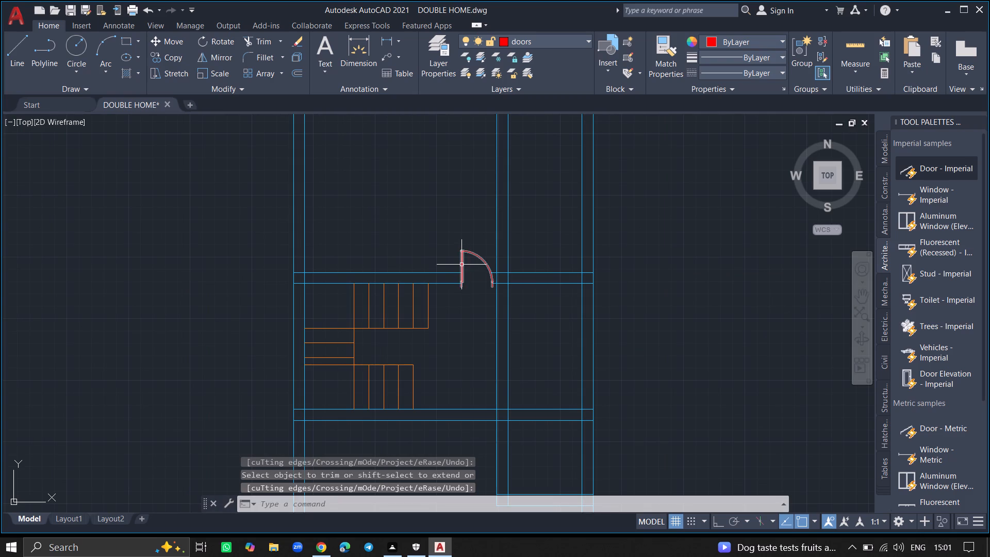
{"action": "left_click", "coordinate": [461, 264]}
{"action": "type", "text": "COPY"}
{"action": "key", "text": "Return"}
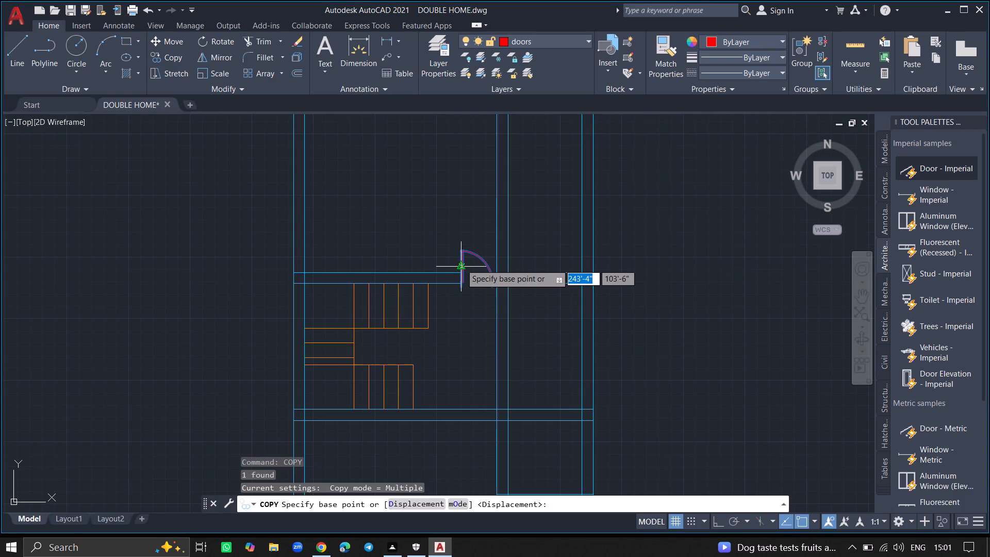
{"action": "left_click", "coordinate": [461, 264]}
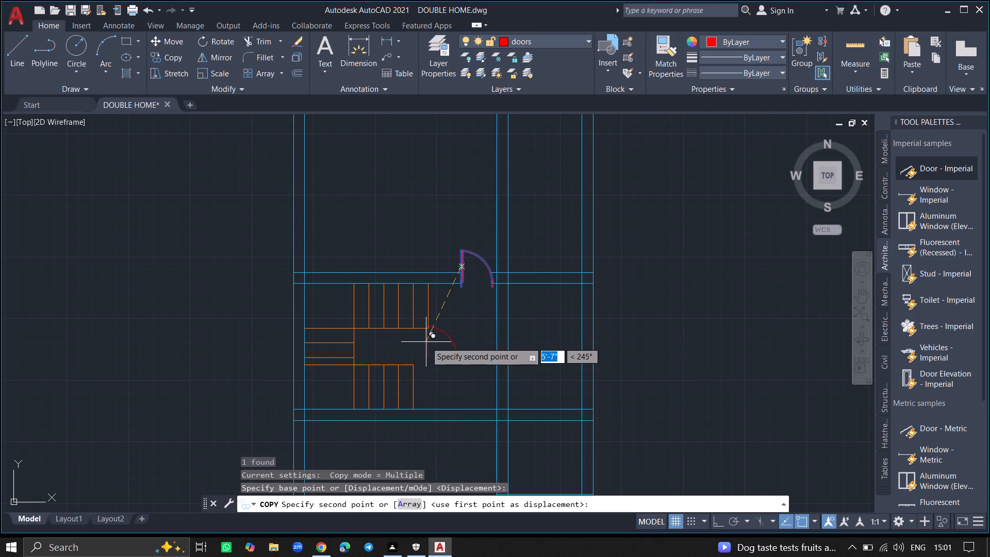
{"action": "scroll", "coordinate": [426, 342], "scroll_direction": "down", "scroll_amount": 4, "text": "ctrl"}
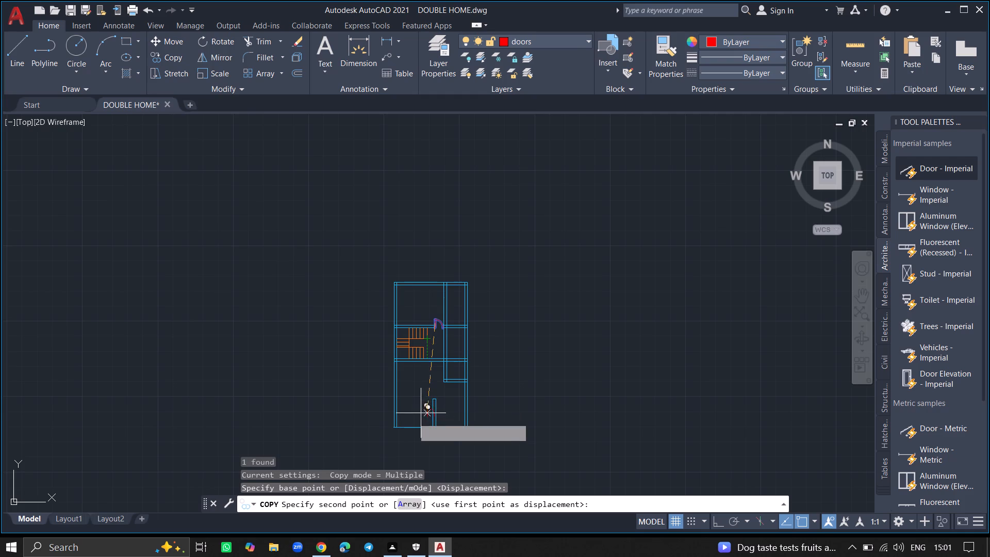
{"action": "scroll", "coordinate": [405, 419], "scroll_direction": "up", "scroll_amount": 3, "text": "ctrl"}
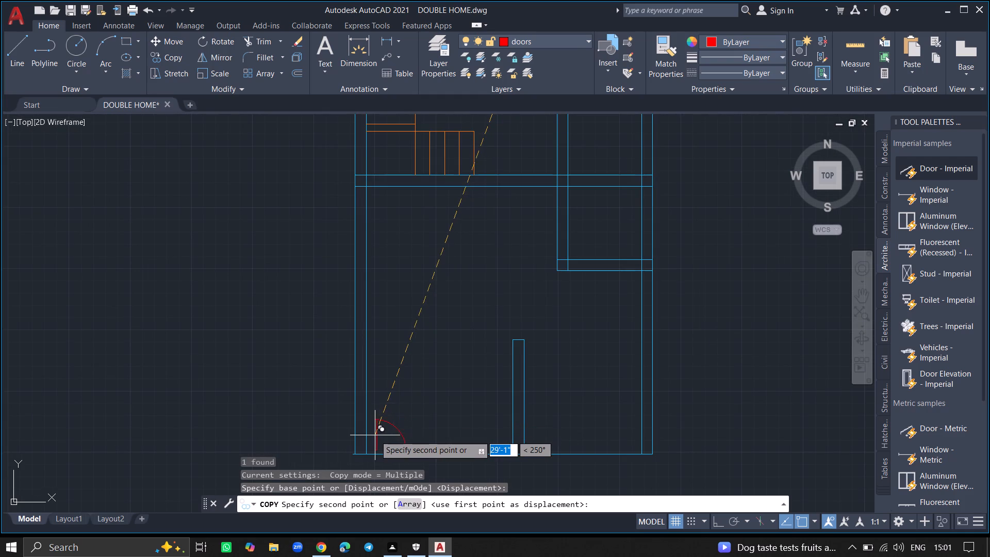
{"action": "scroll", "coordinate": [375, 435], "scroll_direction": "up", "scroll_amount": 3, "text": "ctrl"}
{"action": "scroll", "coordinate": [375, 435], "scroll_direction": "down", "scroll_amount": 2, "text": "ctrl"}
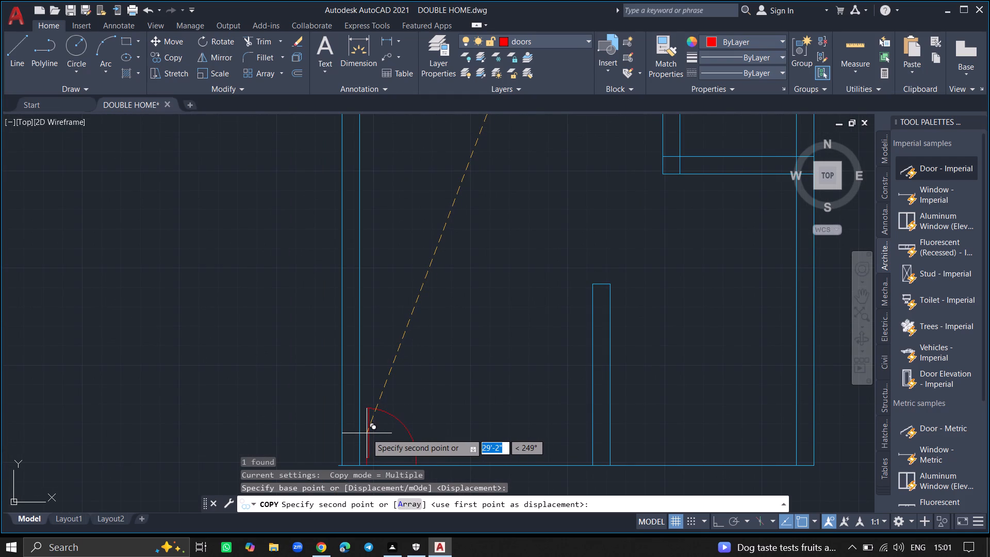
{"action": "left_click", "coordinate": [367, 433]}
{"action": "key", "text": "Return"}
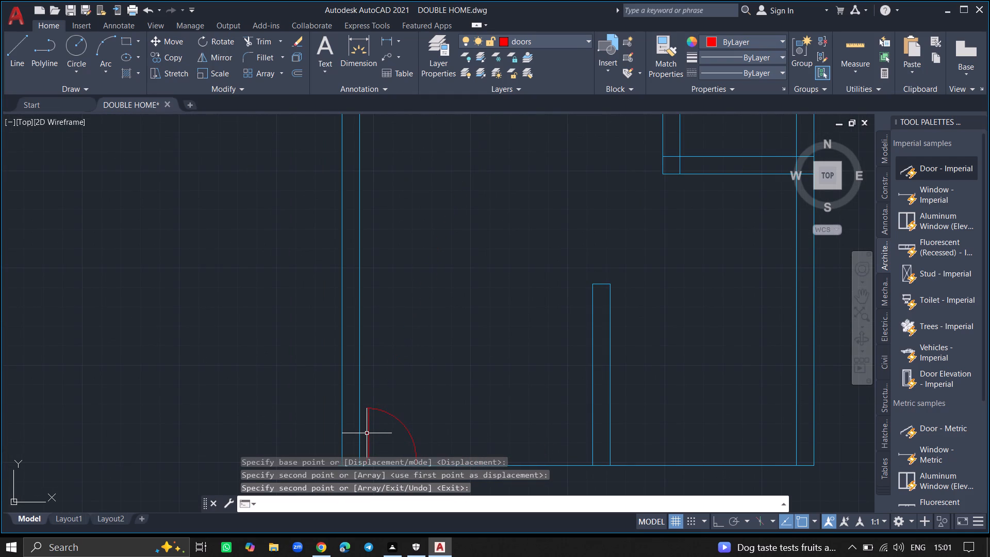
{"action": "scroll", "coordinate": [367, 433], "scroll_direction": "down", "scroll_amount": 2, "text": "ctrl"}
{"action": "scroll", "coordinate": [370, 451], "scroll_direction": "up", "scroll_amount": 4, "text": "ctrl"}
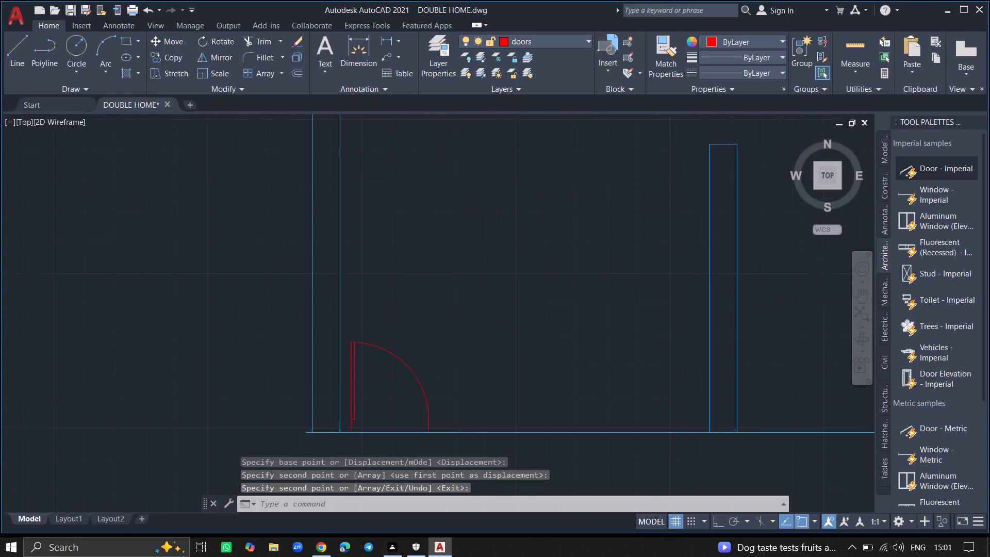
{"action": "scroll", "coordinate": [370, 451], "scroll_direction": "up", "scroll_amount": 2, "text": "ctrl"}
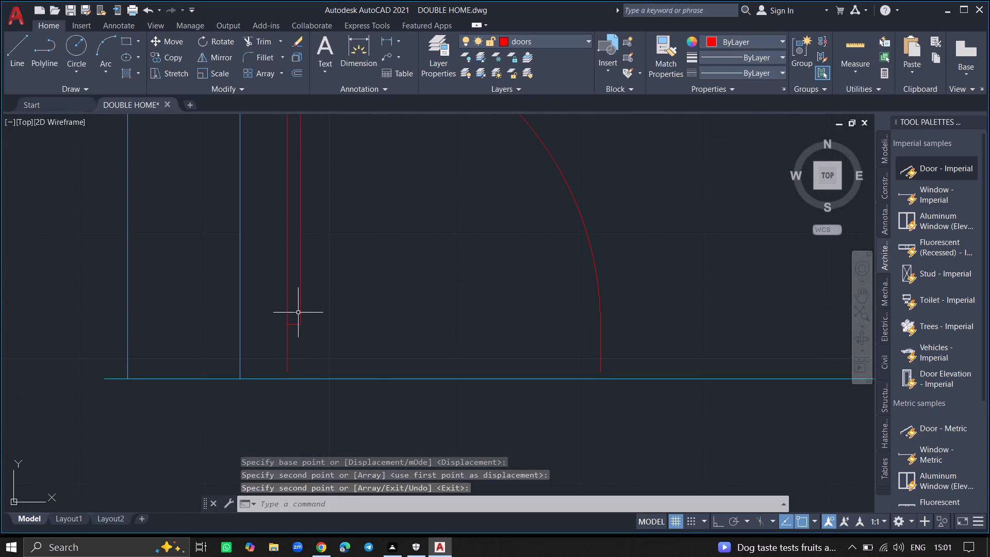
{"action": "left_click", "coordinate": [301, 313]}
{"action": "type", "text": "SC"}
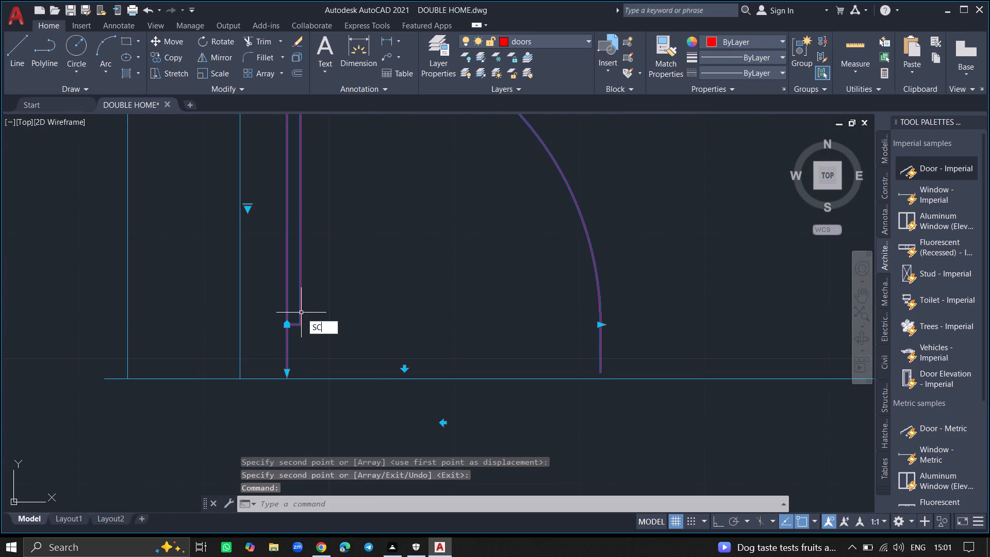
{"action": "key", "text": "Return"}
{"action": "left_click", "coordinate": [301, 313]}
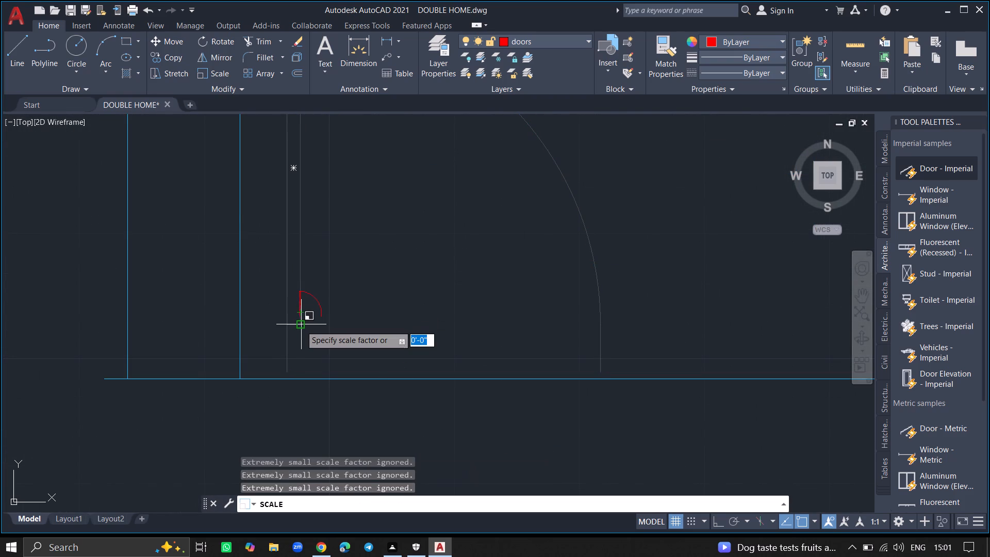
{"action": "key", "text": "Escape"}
Move the copied door block about 1" straight down so its jambs cross the plan's bottom wall line.
{"action": "left_click", "coordinate": [301, 325]}
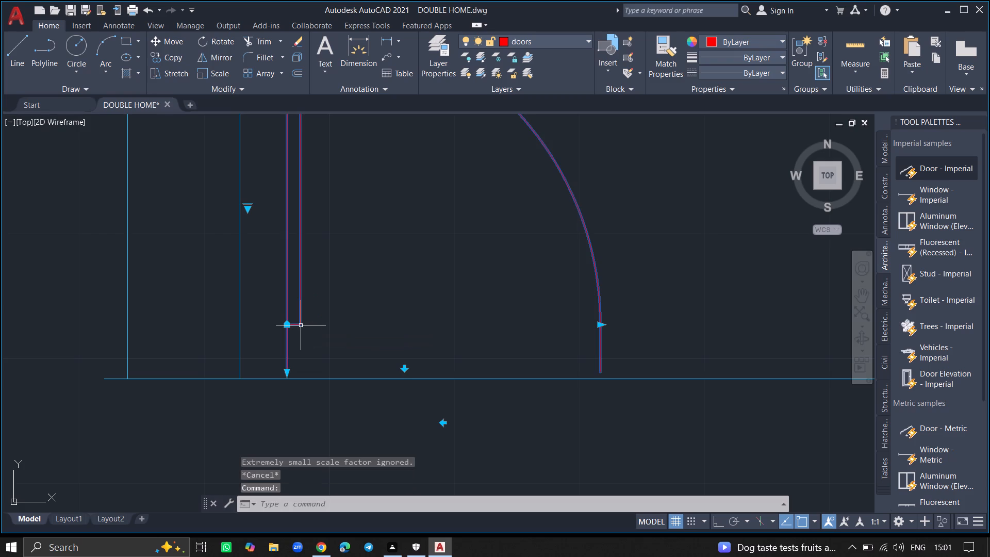
{"action": "type", "text": "MOVE"}
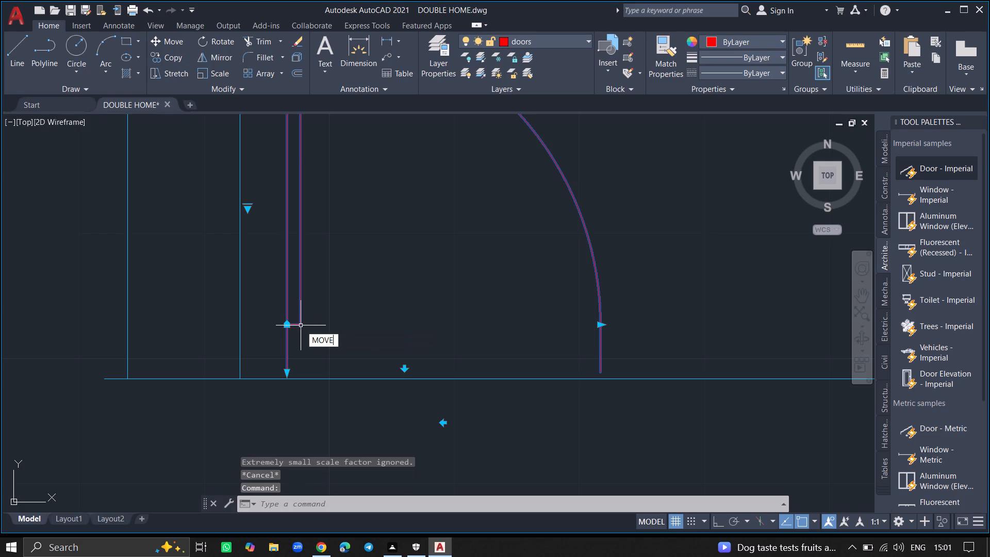
{"action": "key", "text": "Return"}
{"action": "left_click", "coordinate": [301, 325]}
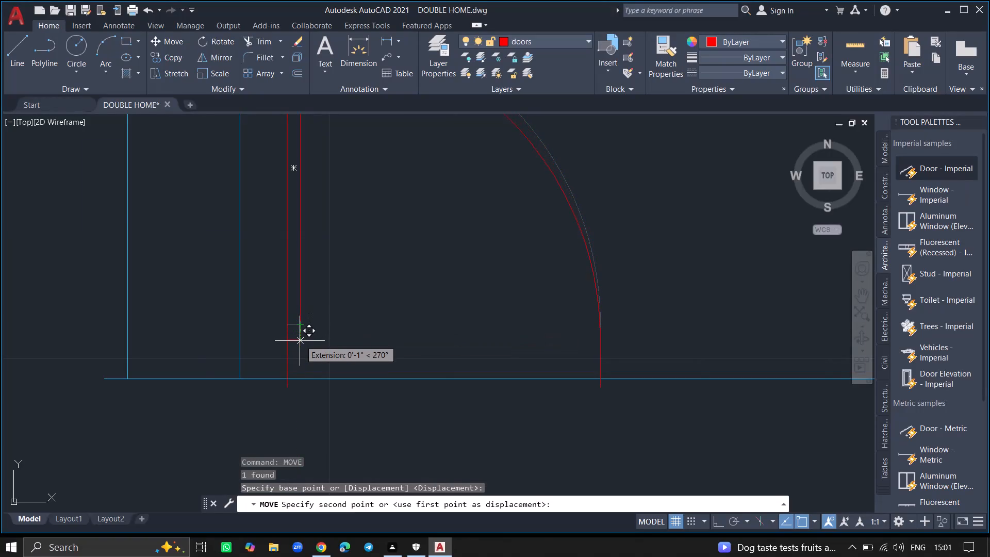
{"action": "left_click", "coordinate": [300, 341]}
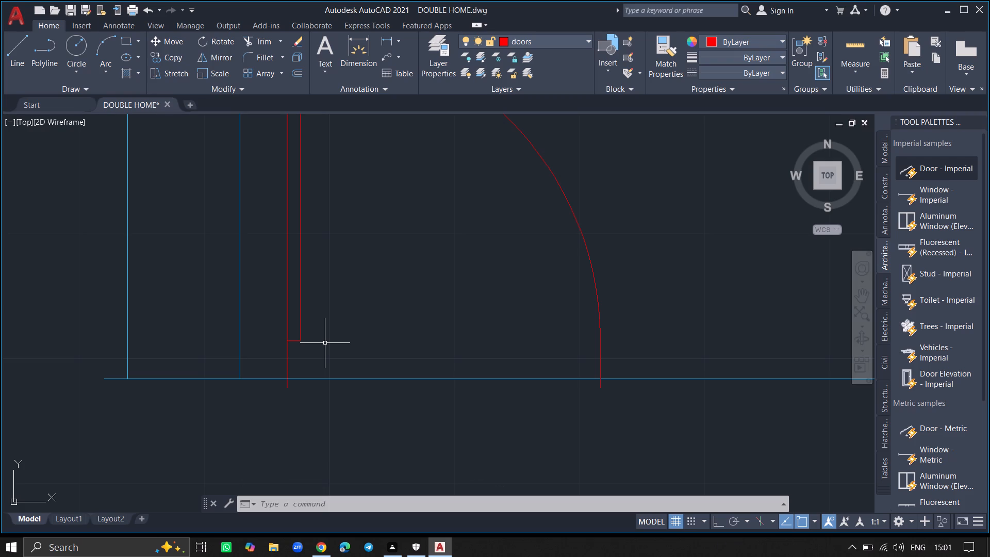
Trim the bottom wall line between the jambs of the lower-left door.
{"action": "type", "text": "TRIM"}
{"action": "key", "text": "Return"}
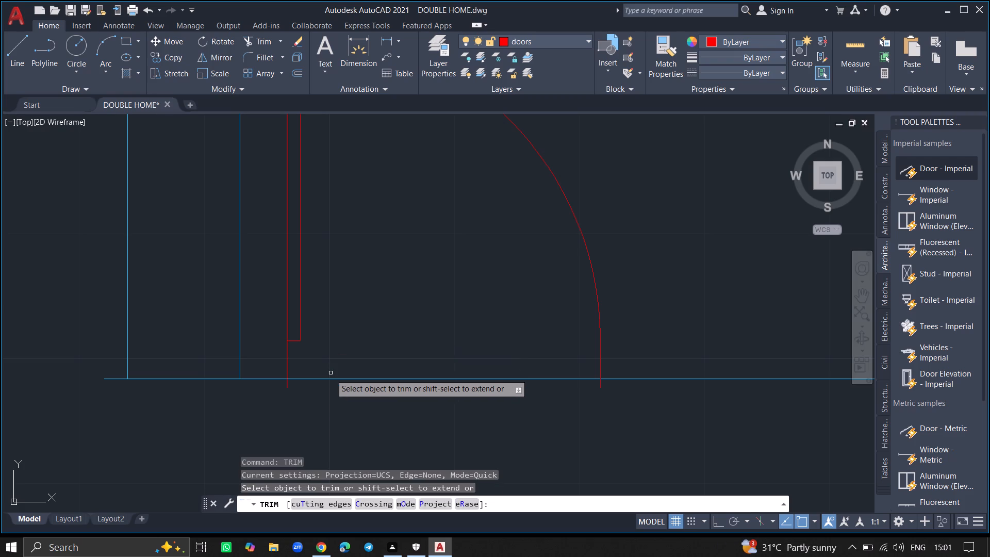
{"action": "left_click", "coordinate": [331, 378]}
{"action": "key", "text": "Return"}
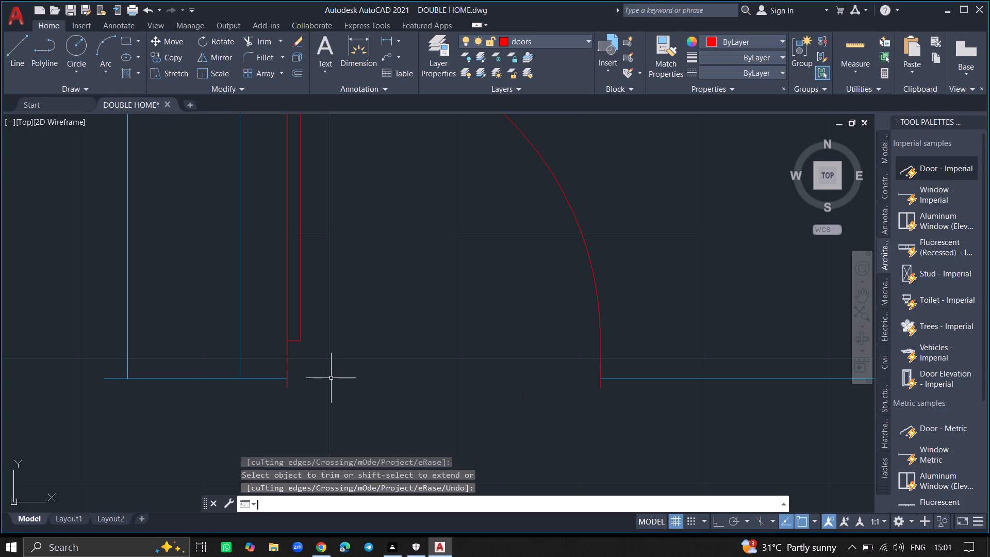
Insert another Door - Imperial block in the empty space to the right of the floor plan.
{"action": "scroll", "coordinate": [331, 378], "scroll_direction": "down", "scroll_amount": 6, "text": "ctrl"}
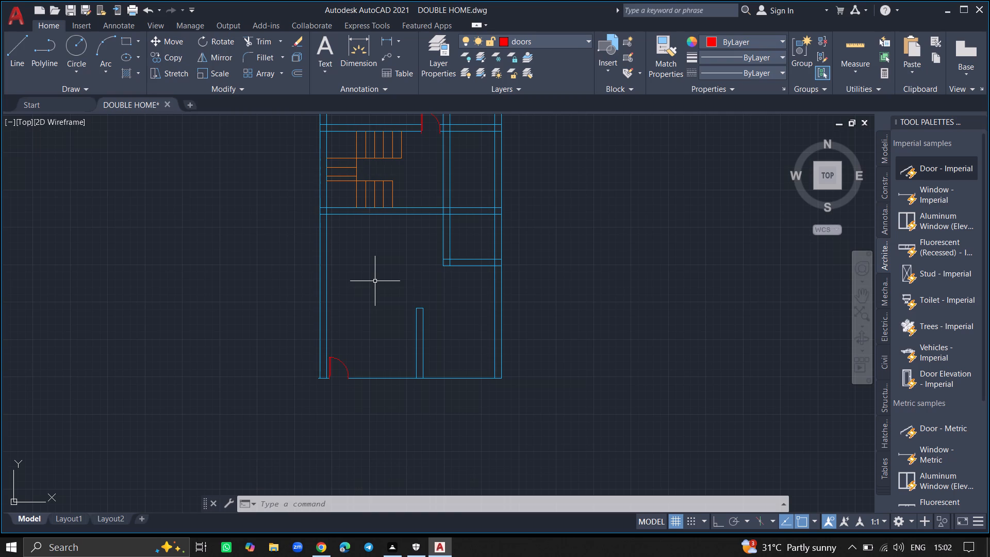
{"action": "scroll", "coordinate": [375, 281], "scroll_direction": "down", "scroll_amount": 2, "text": "ctrl"}
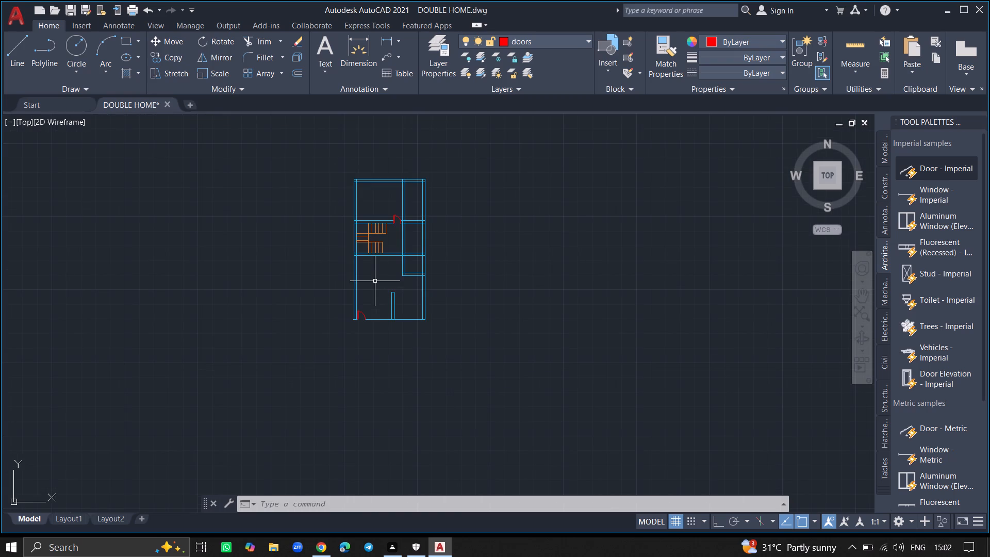
{"action": "scroll", "coordinate": [407, 213], "scroll_direction": "up", "scroll_amount": 2, "text": "ctrl"}
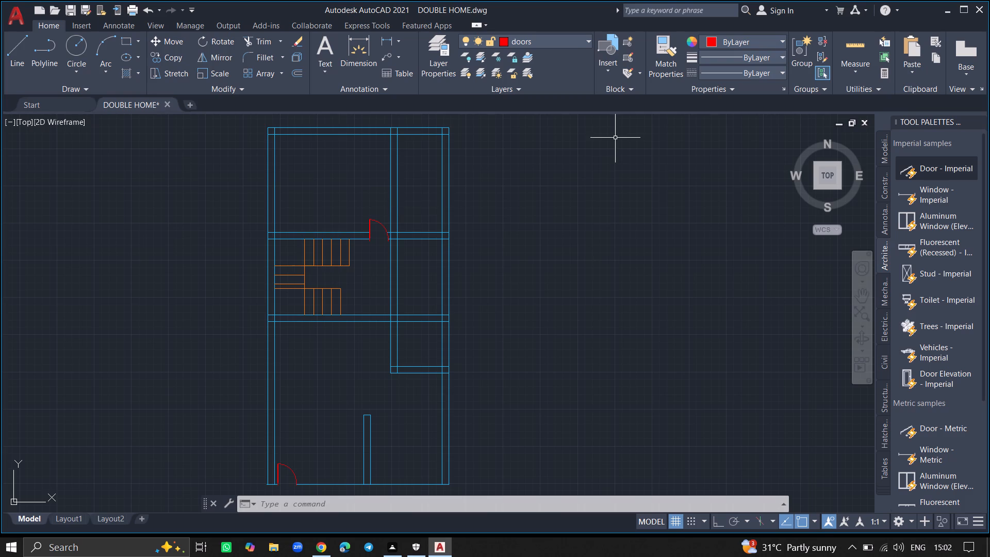
{"action": "left_click", "coordinate": [948, 167]}
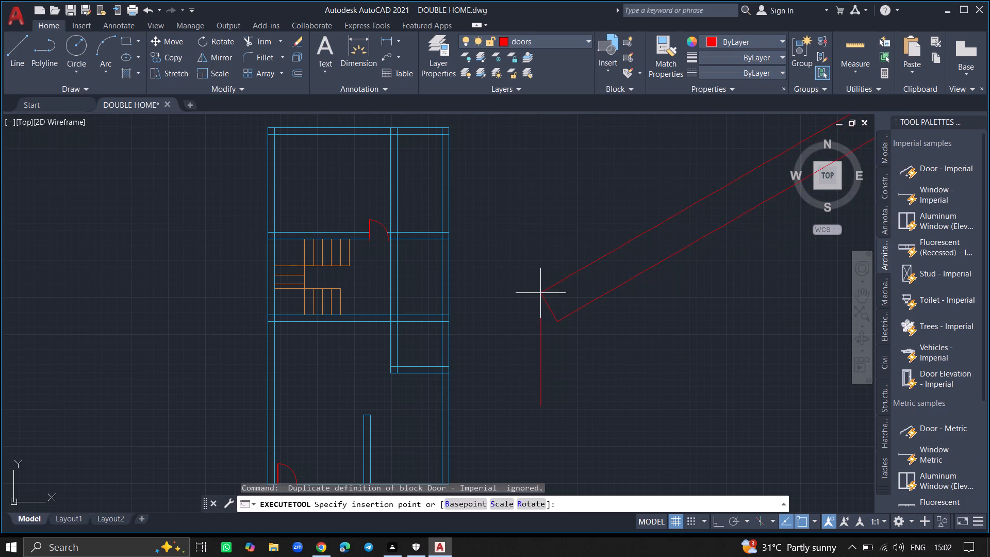
{"action": "left_click", "coordinate": [540, 293]}
Set the new door block's opening angle to Open 90º.
{"action": "left_click", "coordinate": [540, 293]}
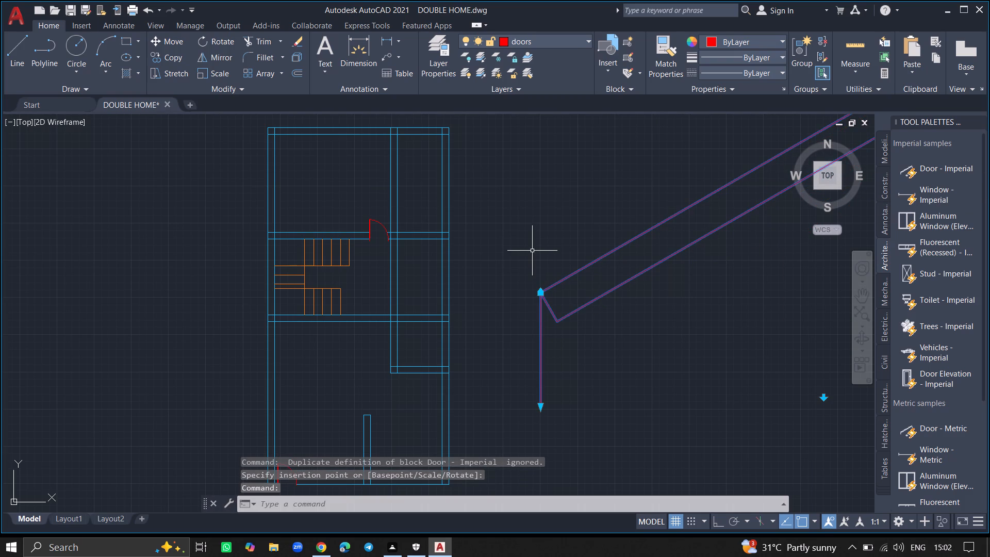
{"action": "scroll", "coordinate": [530, 257], "scroll_direction": "down", "scroll_amount": 3, "text": "ctrl"}
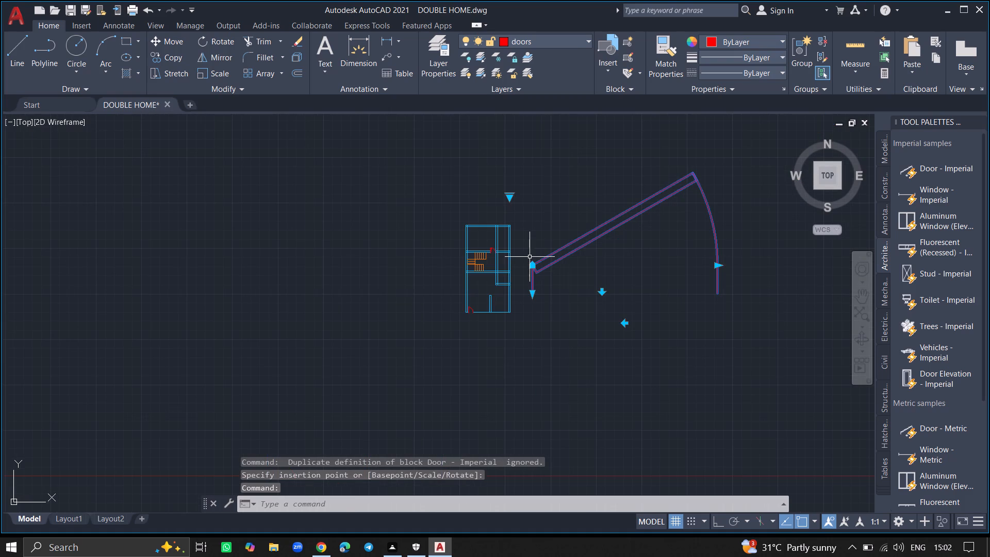
{"action": "left_click", "coordinate": [511, 196]}
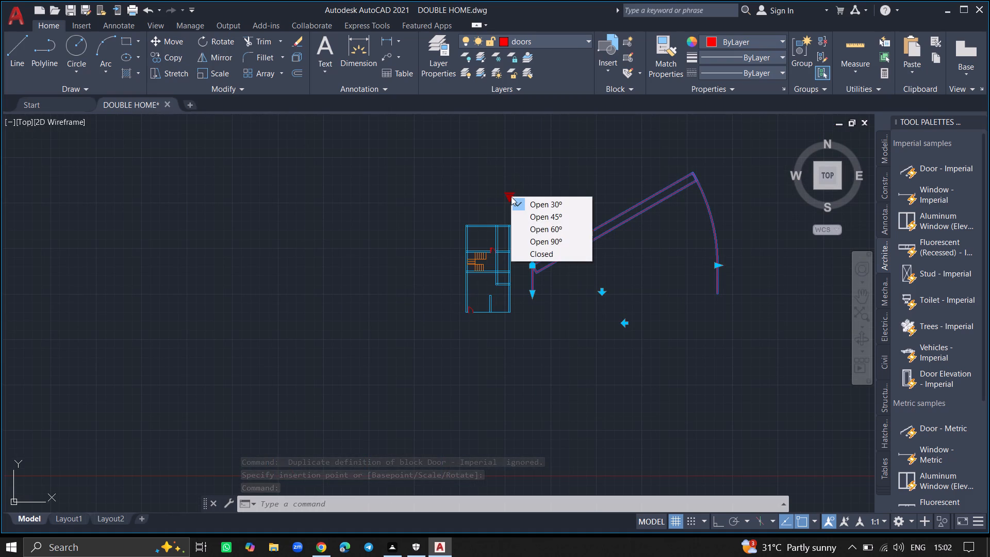
{"action": "left_click", "coordinate": [521, 242]}
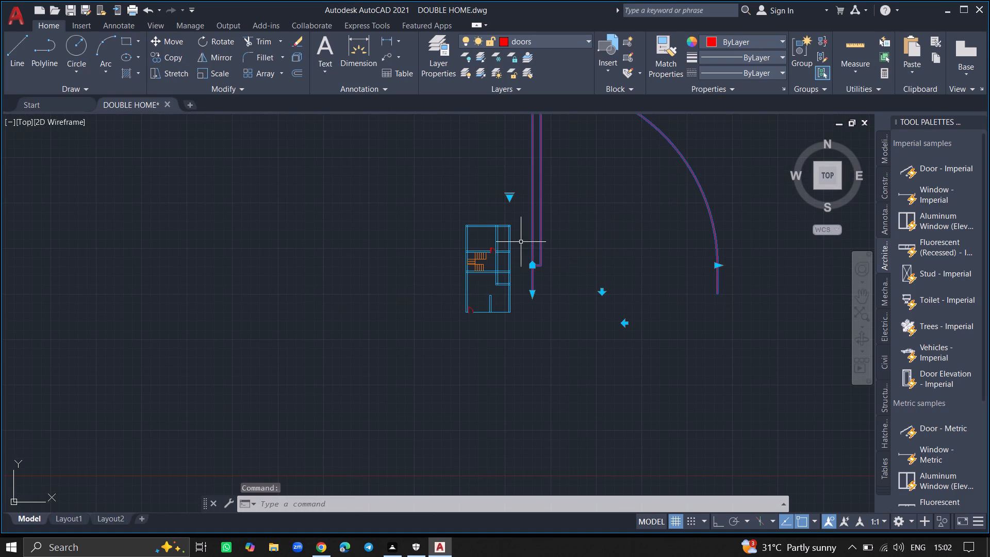
{"action": "key", "text": "Escape"}
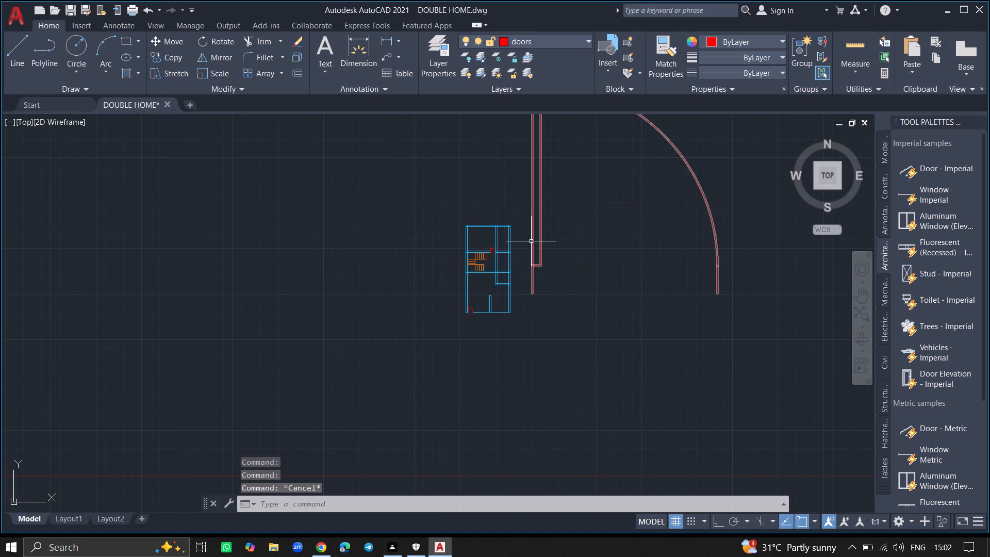
Scale the new door block down freehand from a point on its leaf, to a size smaller than the plan's existing doors.
{"action": "left_click", "coordinate": [533, 241]}
{"action": "type", "text": "SC"}
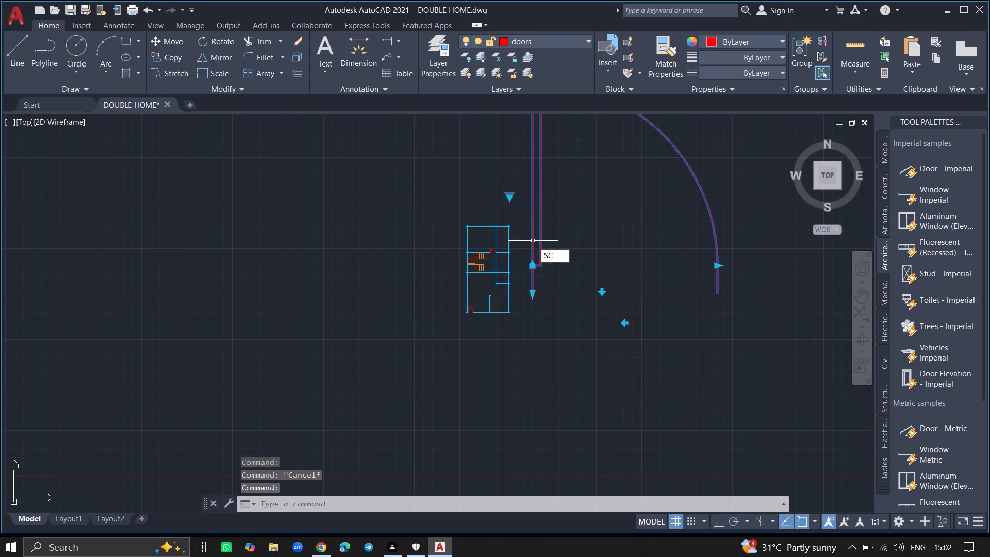
{"action": "key", "text": "Return"}
{"action": "left_click", "coordinate": [533, 241]}
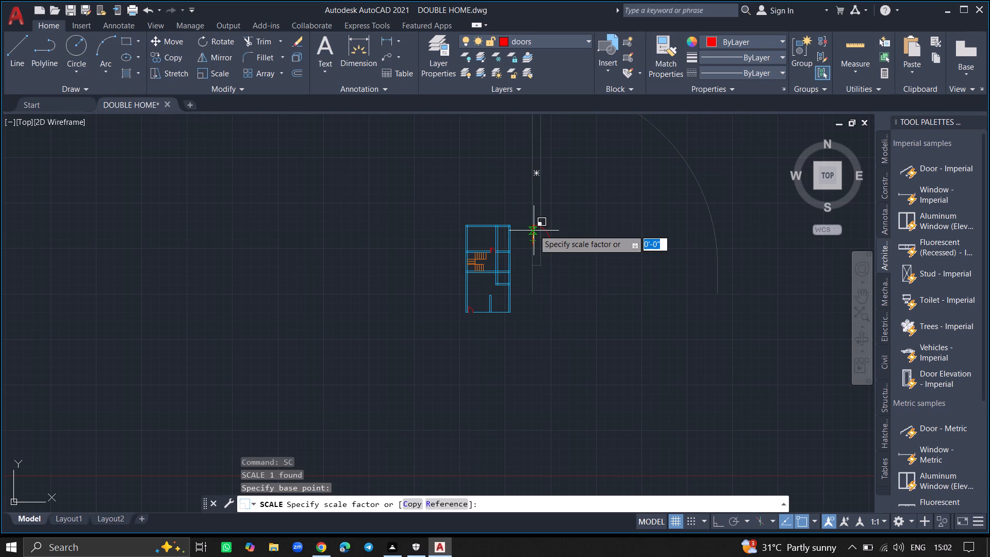
{"action": "scroll", "coordinate": [534, 228], "scroll_direction": "up", "scroll_amount": 2, "text": "ctrl"}
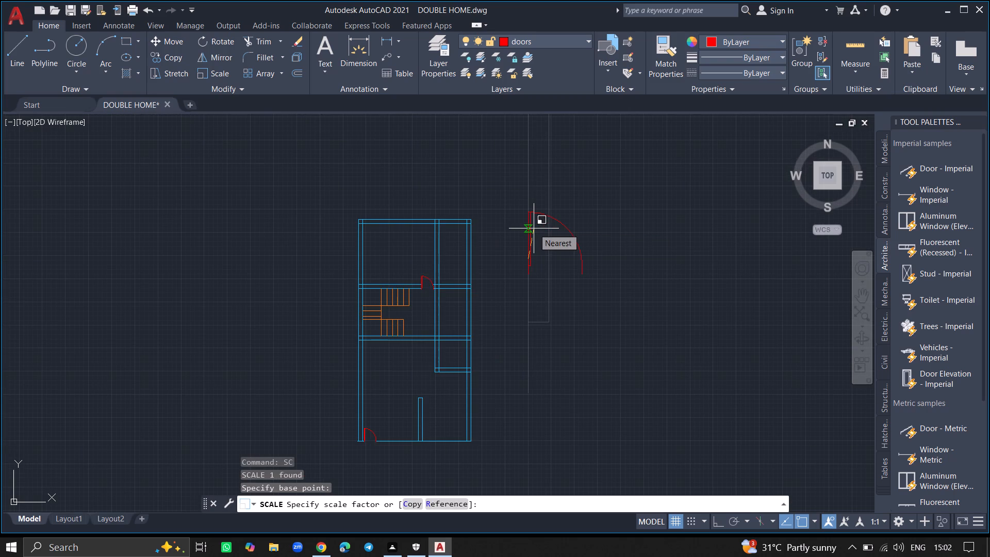
{"action": "scroll", "coordinate": [534, 228], "scroll_direction": "up", "scroll_amount": 1, "text": "ctrl"}
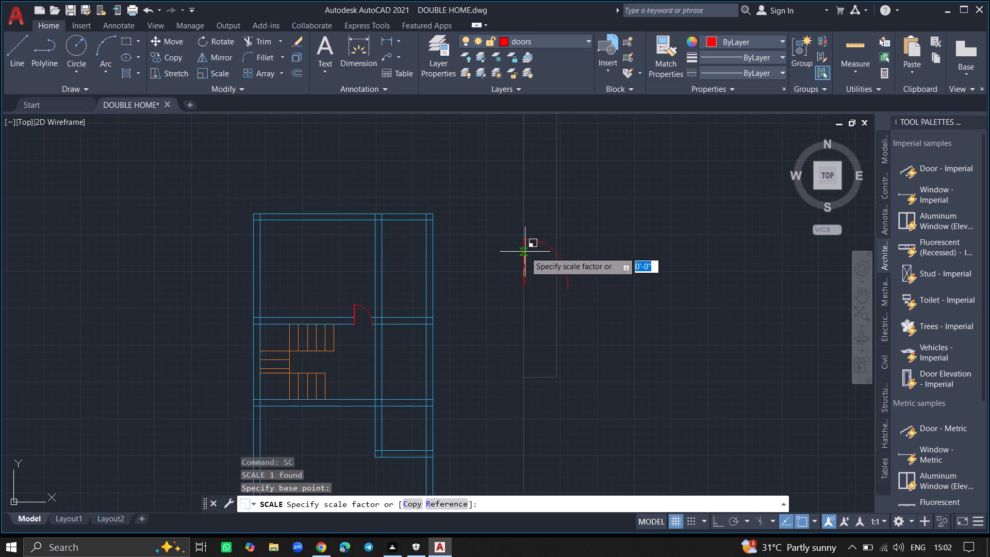
{"action": "scroll", "coordinate": [525, 260], "scroll_direction": "up", "scroll_amount": 3, "text": "ctrl"}
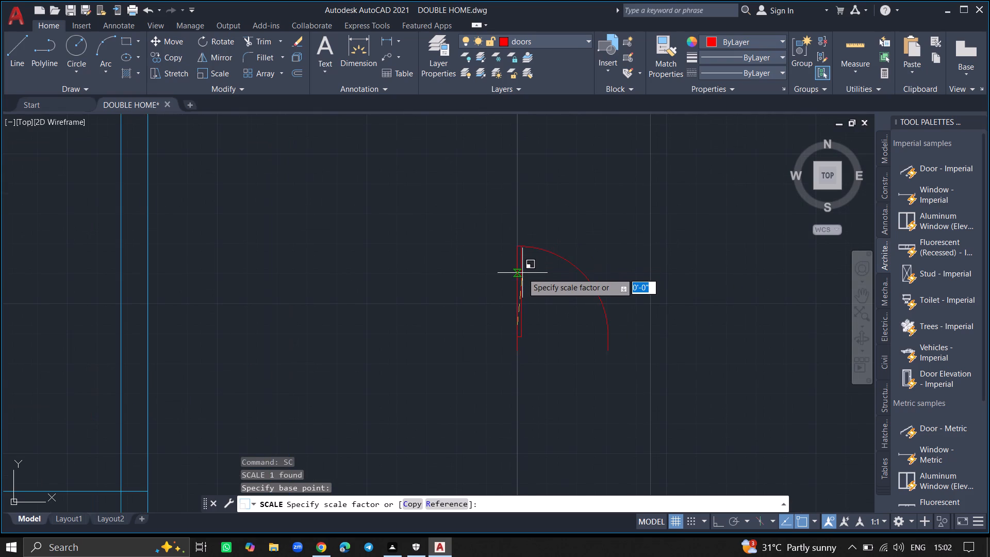
{"action": "left_click", "coordinate": [516, 303]}
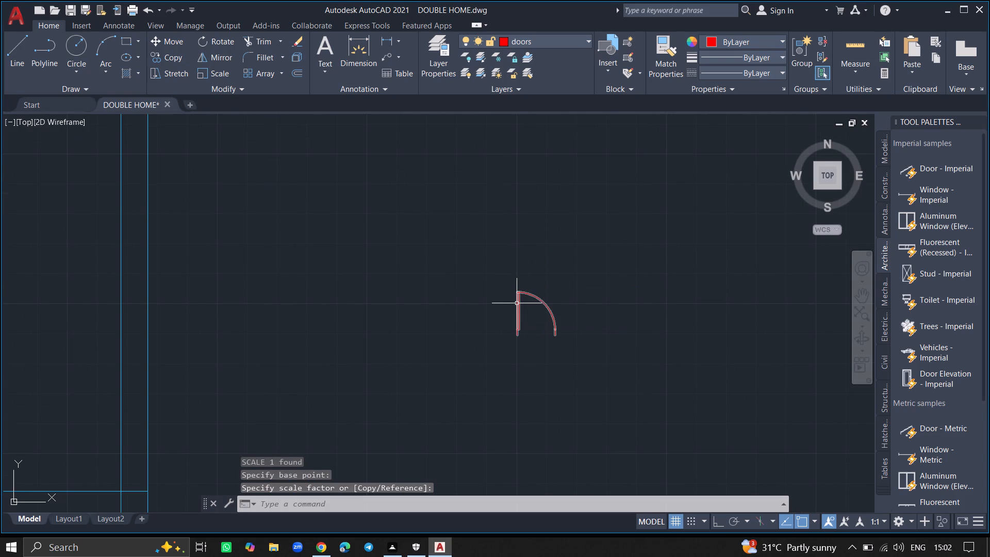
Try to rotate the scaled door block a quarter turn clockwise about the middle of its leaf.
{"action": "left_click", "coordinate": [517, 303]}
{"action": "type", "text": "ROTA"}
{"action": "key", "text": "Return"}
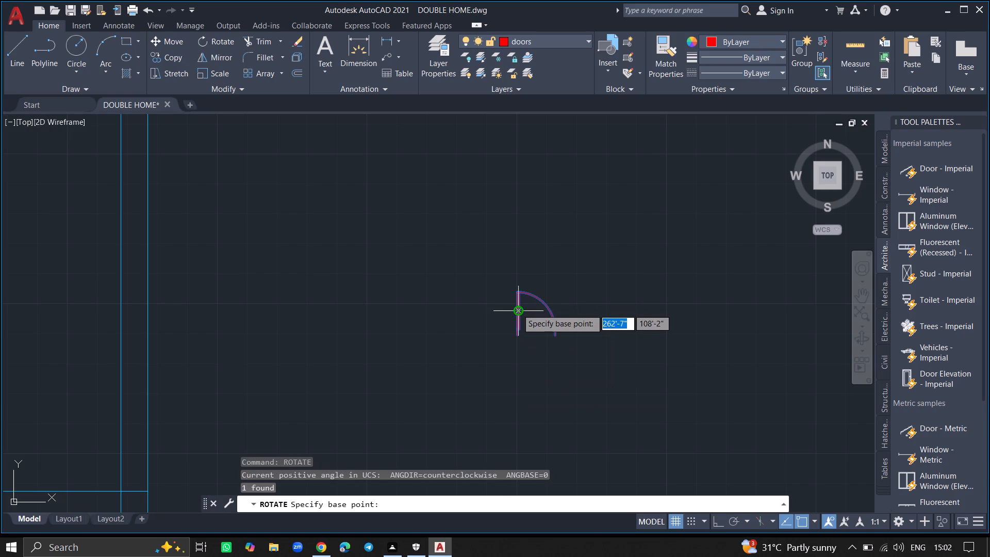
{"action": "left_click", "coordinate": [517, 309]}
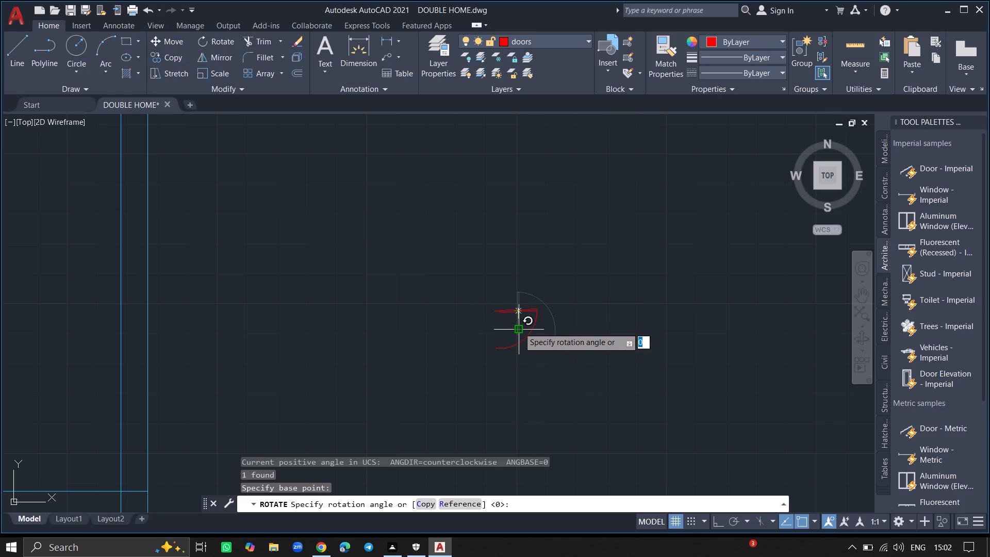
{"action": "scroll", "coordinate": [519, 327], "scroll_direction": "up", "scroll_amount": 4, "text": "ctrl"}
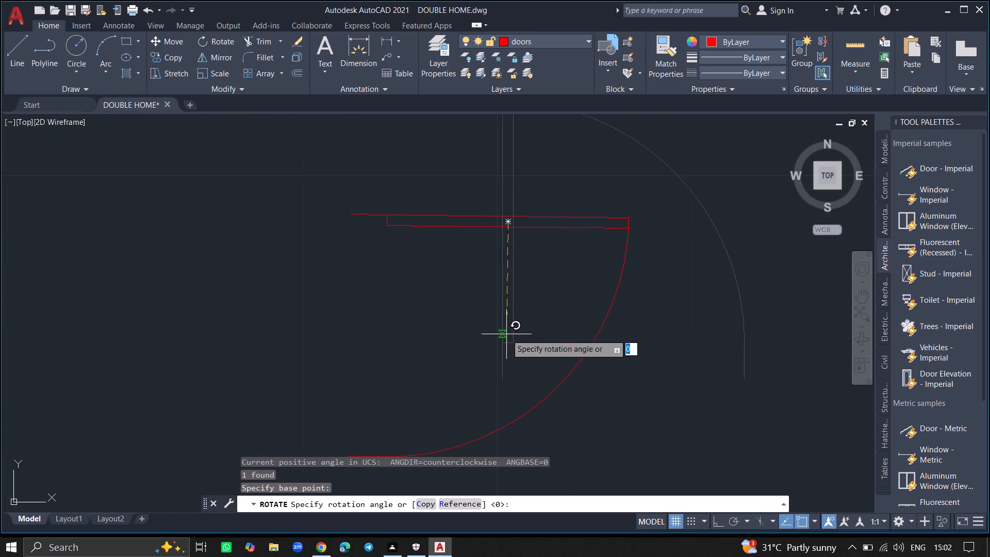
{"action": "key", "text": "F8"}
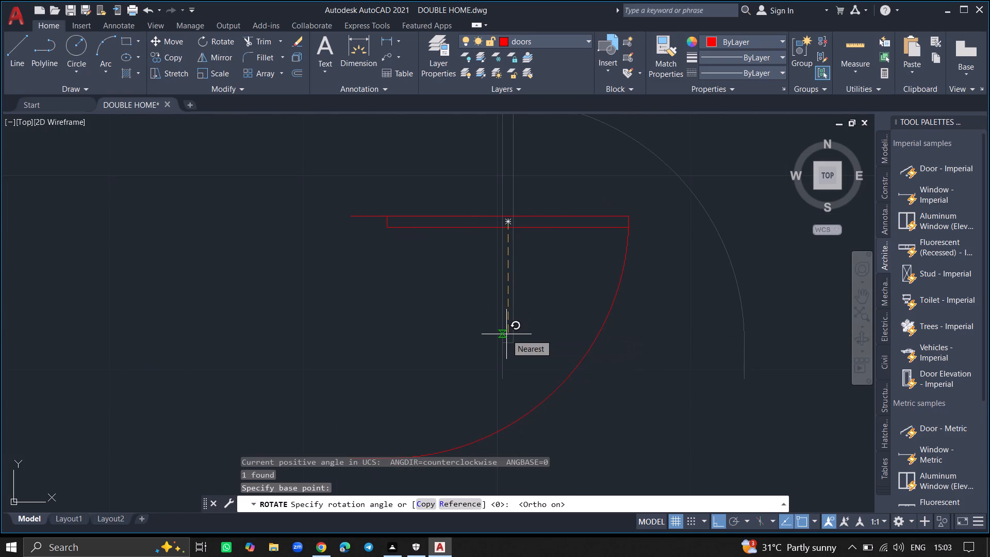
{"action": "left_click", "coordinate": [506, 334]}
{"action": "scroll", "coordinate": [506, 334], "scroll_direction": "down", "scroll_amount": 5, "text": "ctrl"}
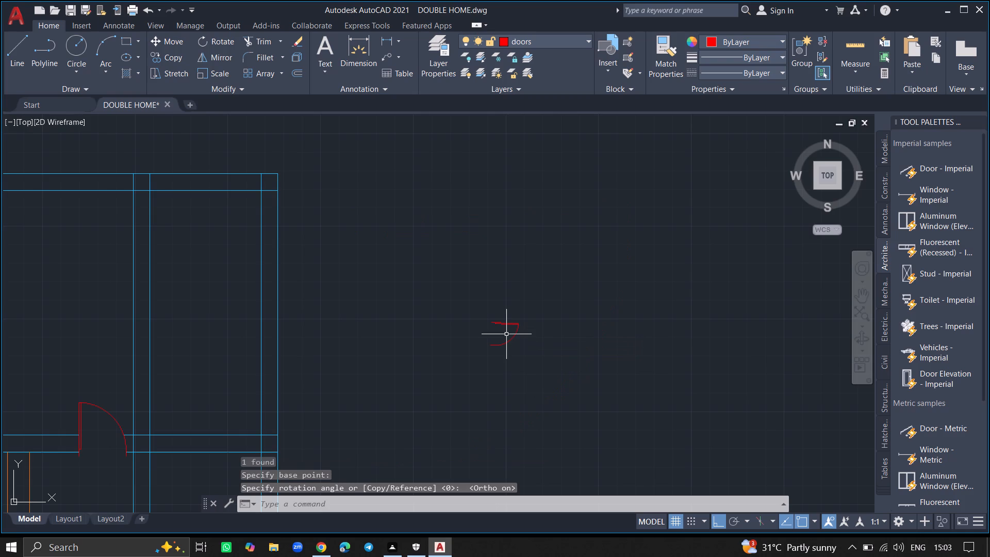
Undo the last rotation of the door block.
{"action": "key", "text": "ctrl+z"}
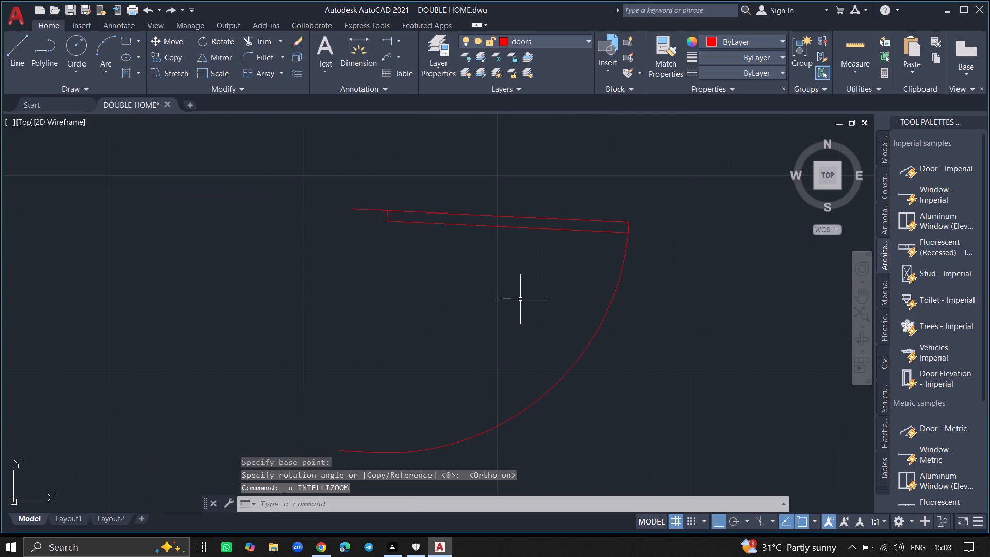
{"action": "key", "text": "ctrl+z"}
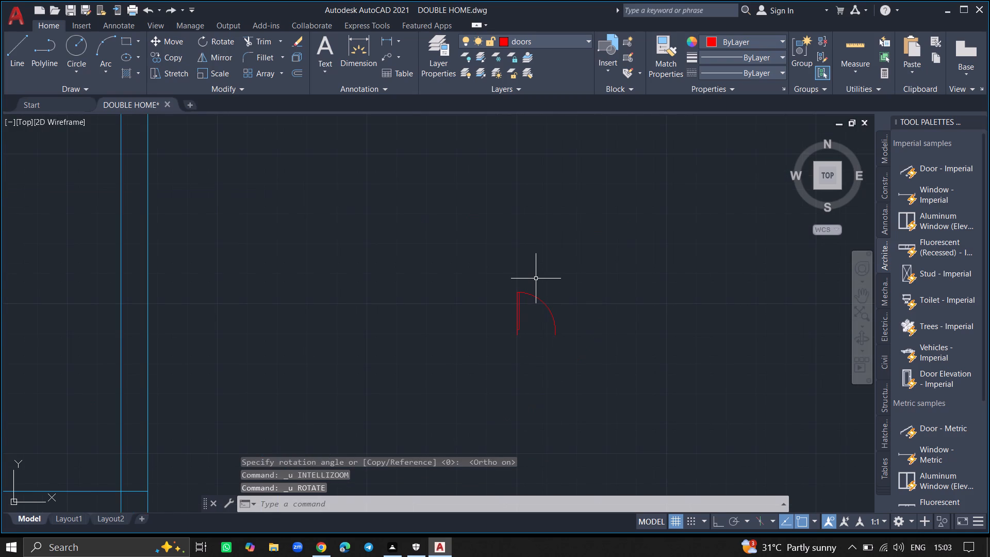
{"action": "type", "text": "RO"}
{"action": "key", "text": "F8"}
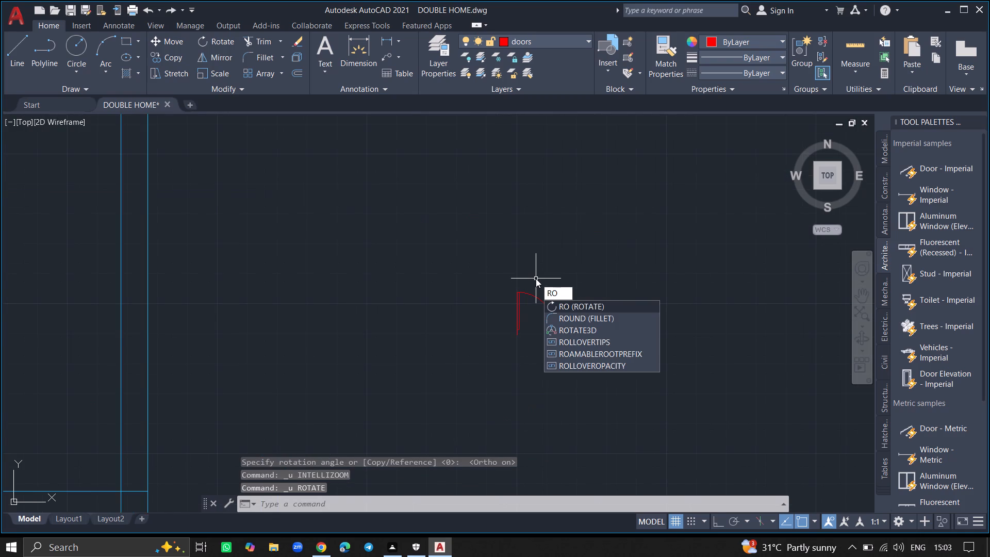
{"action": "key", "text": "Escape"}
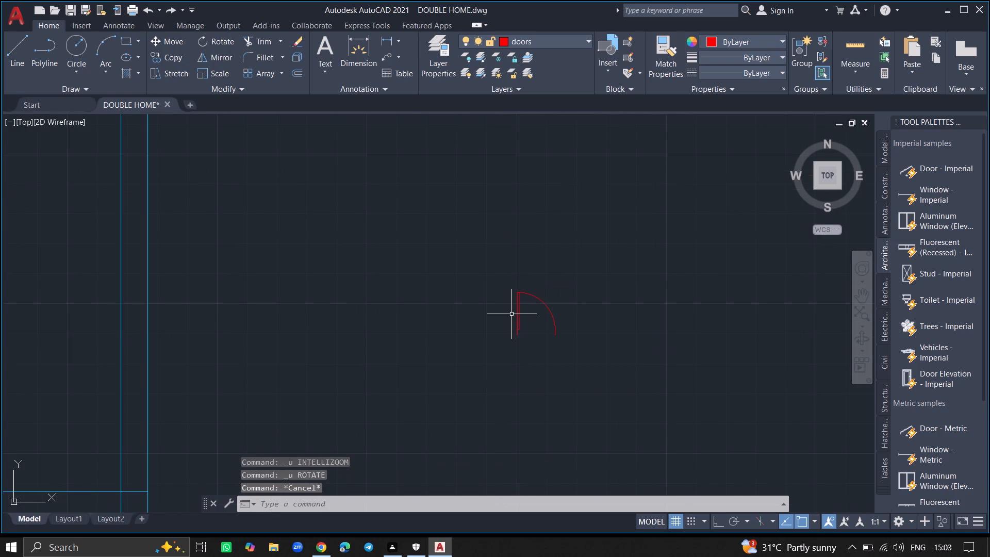
With Ortho on, rotate the door block a quarter turn clockwise about the middle of its leaf.
{"action": "key", "text": "F8"}
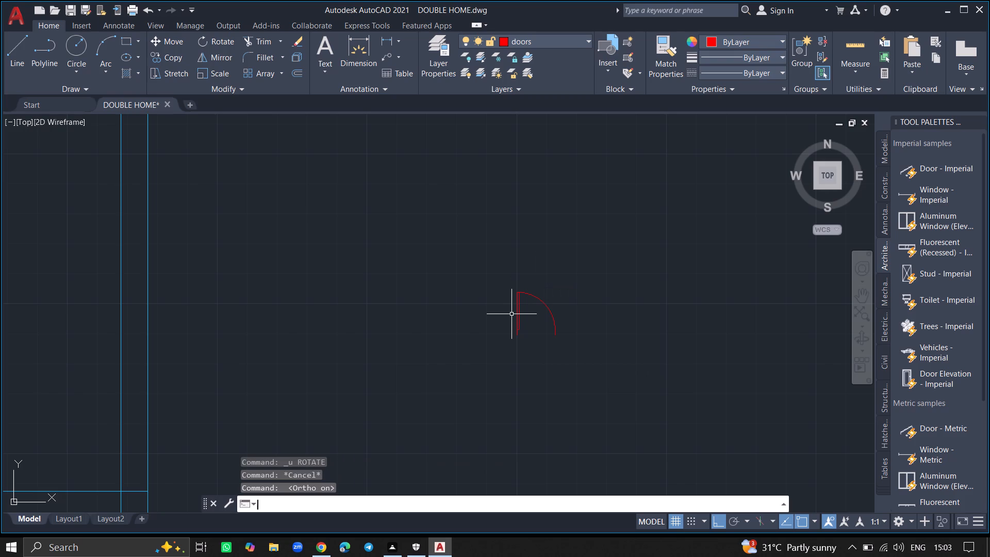
{"action": "type", "text": "RO"}
{"action": "key", "text": "Return"}
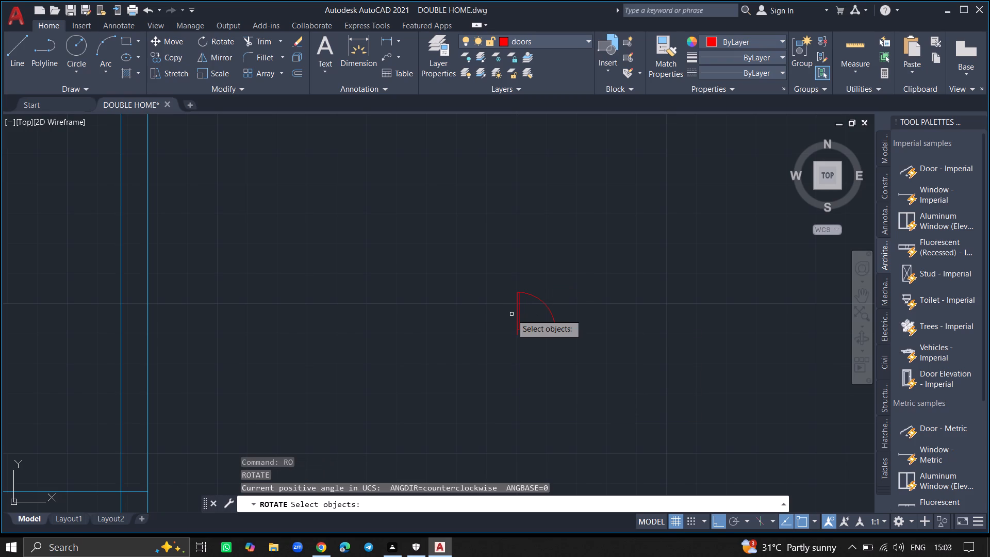
{"action": "left_click", "coordinate": [517, 313]}
{"action": "key", "text": "Return"}
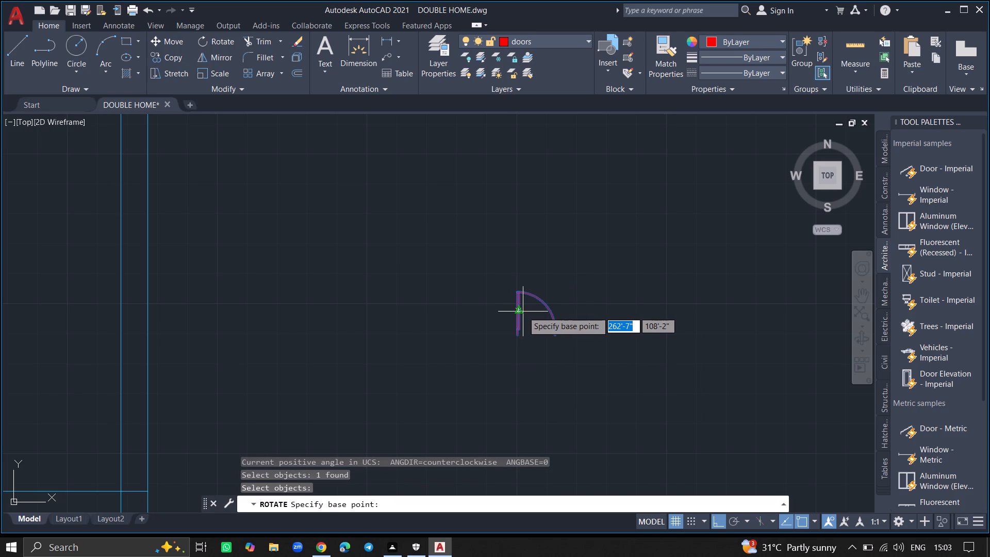
{"action": "left_click", "coordinate": [520, 310]}
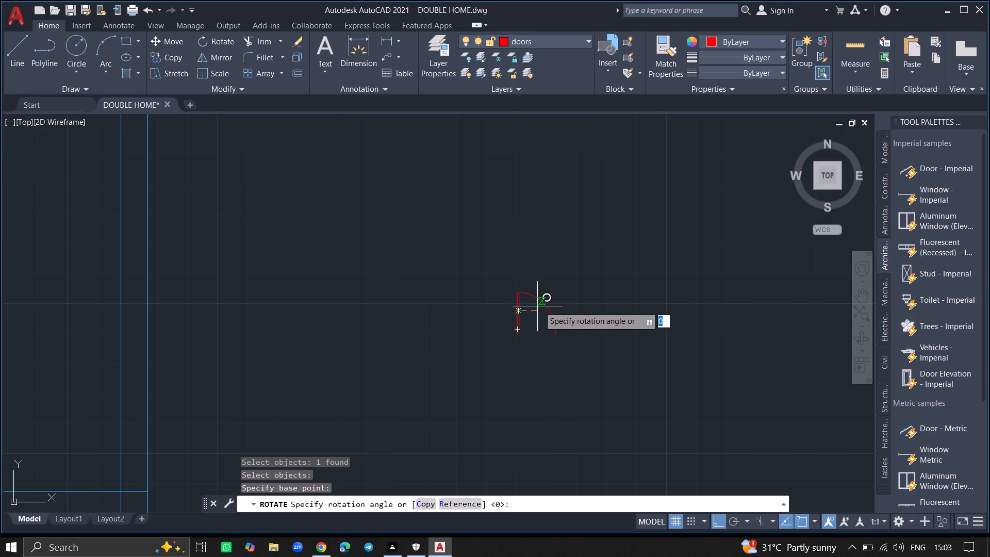
{"action": "left_click", "coordinate": [503, 348]}
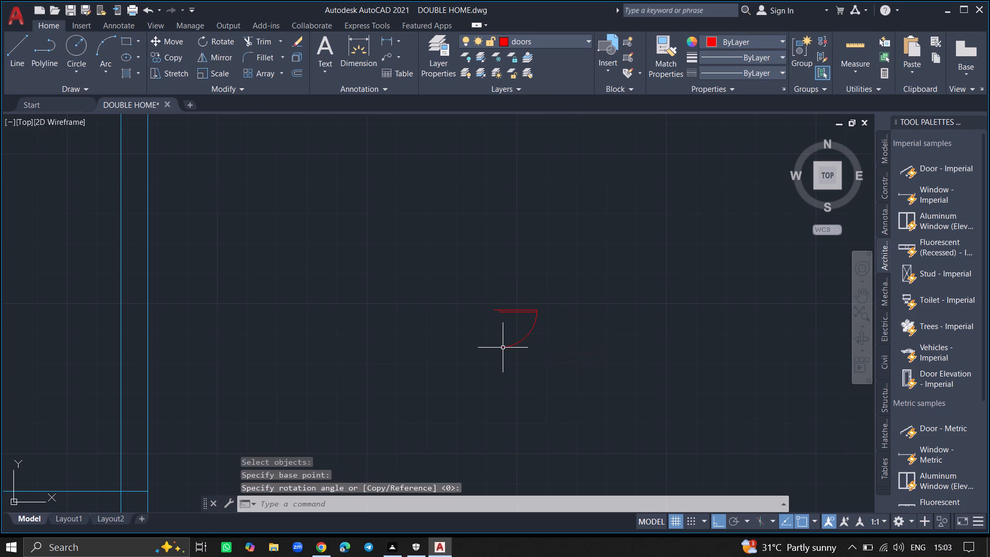
Move the rotated door block freely, with Ortho off, onto the inner vertical wall near the top of the floor plan.
{"action": "left_click", "coordinate": [535, 309]}
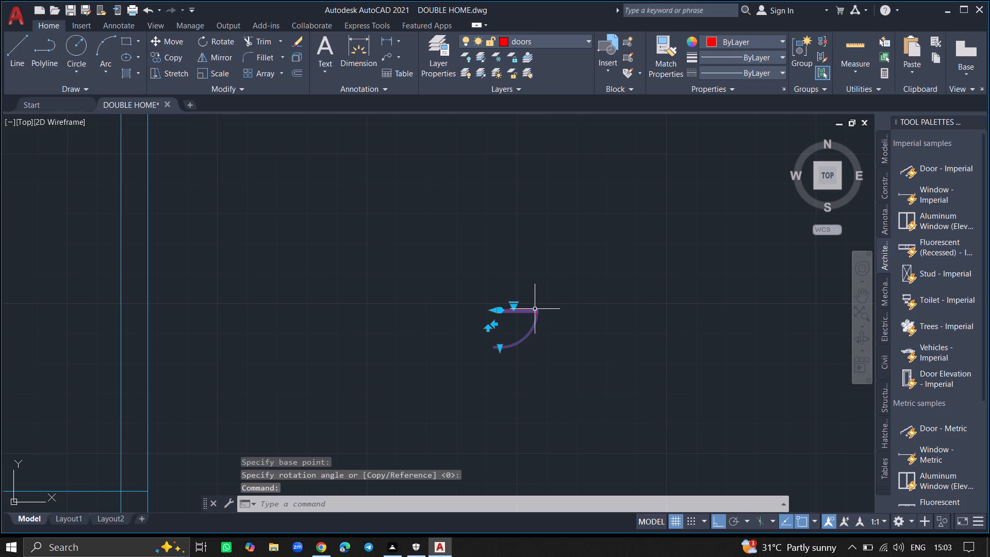
{"action": "type", "text": "MOVE"}
{"action": "key", "text": "Return"}
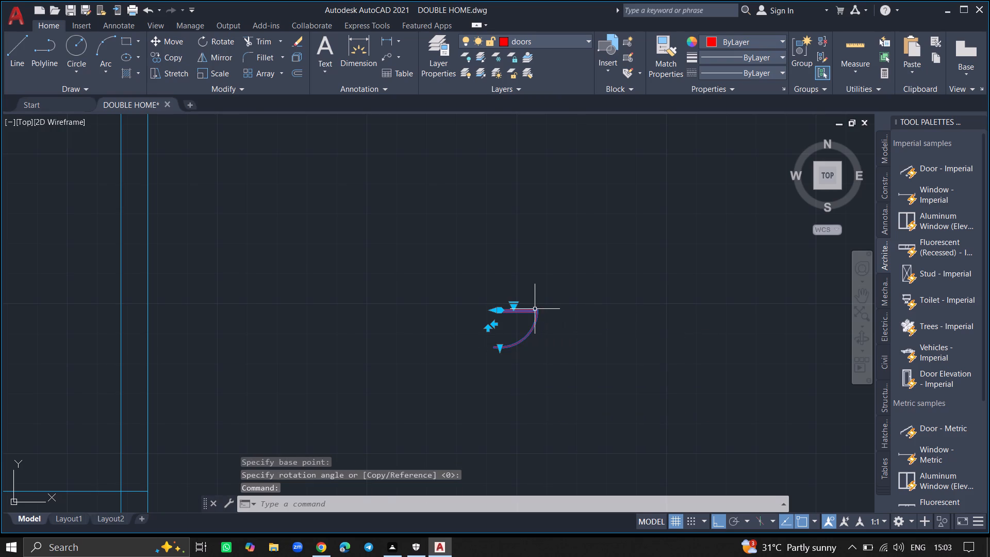
{"action": "left_click", "coordinate": [535, 309]}
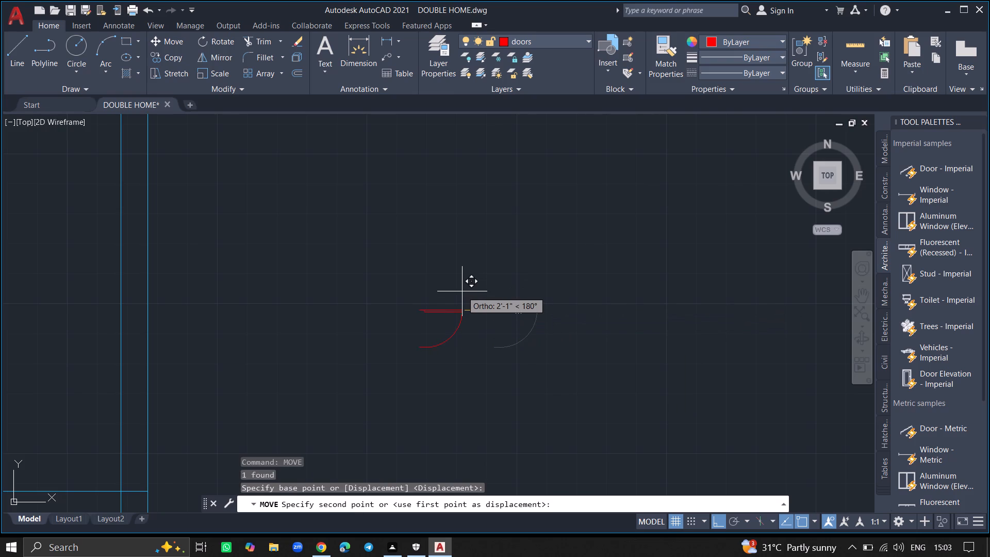
{"action": "scroll", "coordinate": [462, 291], "scroll_direction": "down", "scroll_amount": 2, "text": "ctrl"}
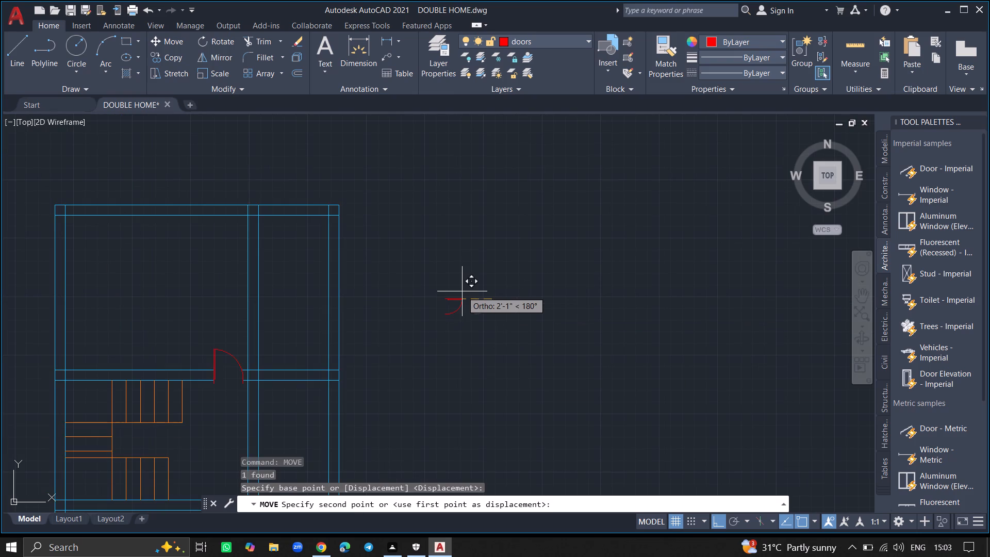
{"action": "key", "text": "F8"}
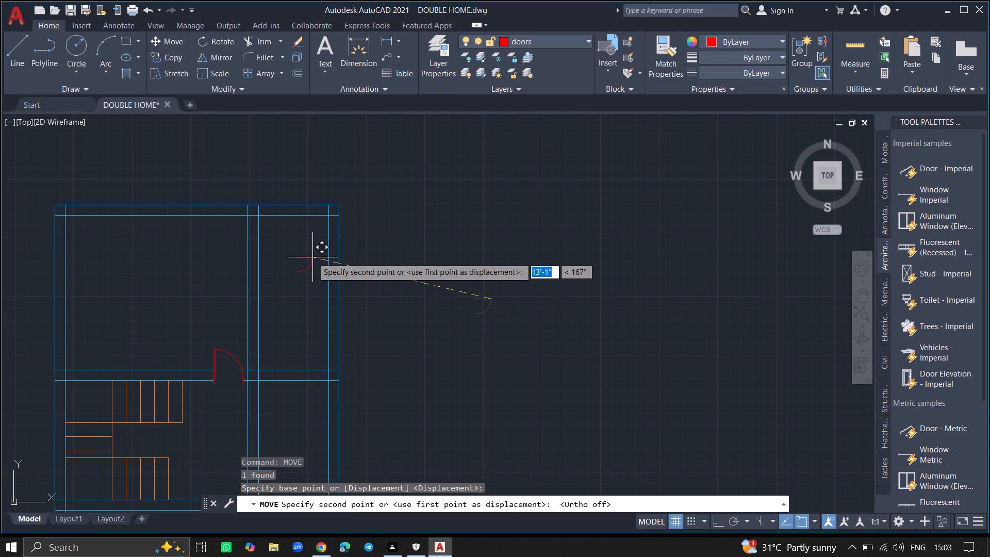
{"action": "scroll", "coordinate": [262, 234], "scroll_direction": "up", "scroll_amount": 4, "text": "ctrl"}
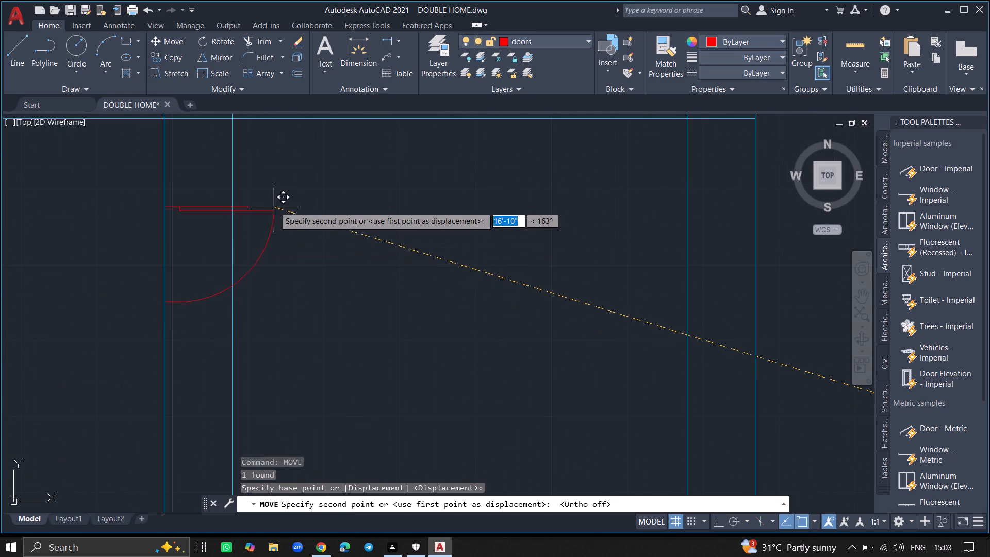
{"action": "left_click", "coordinate": [269, 206]}
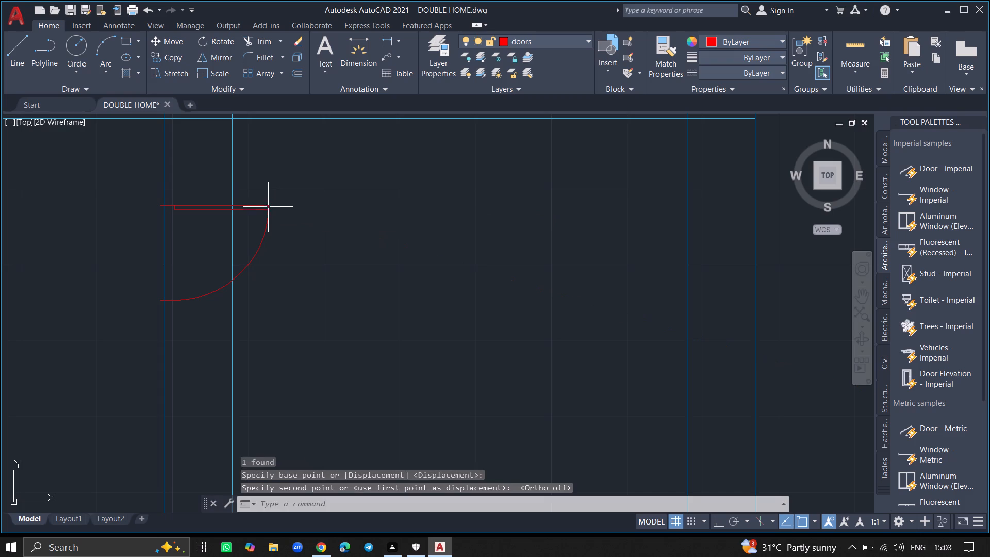
Trim both lines of the inner vertical wall across the new door's opening, including the short piece inside the door leaf.
{"action": "type", "text": "TRIM"}
{"action": "key", "text": "Return"}
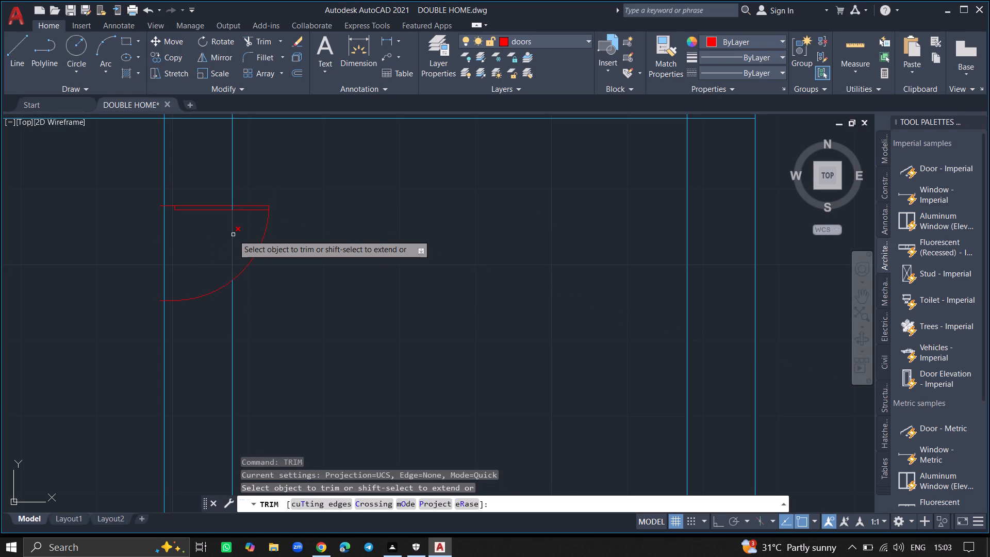
{"action": "left_click", "coordinate": [233, 235]}
{"action": "left_click", "coordinate": [162, 244]}
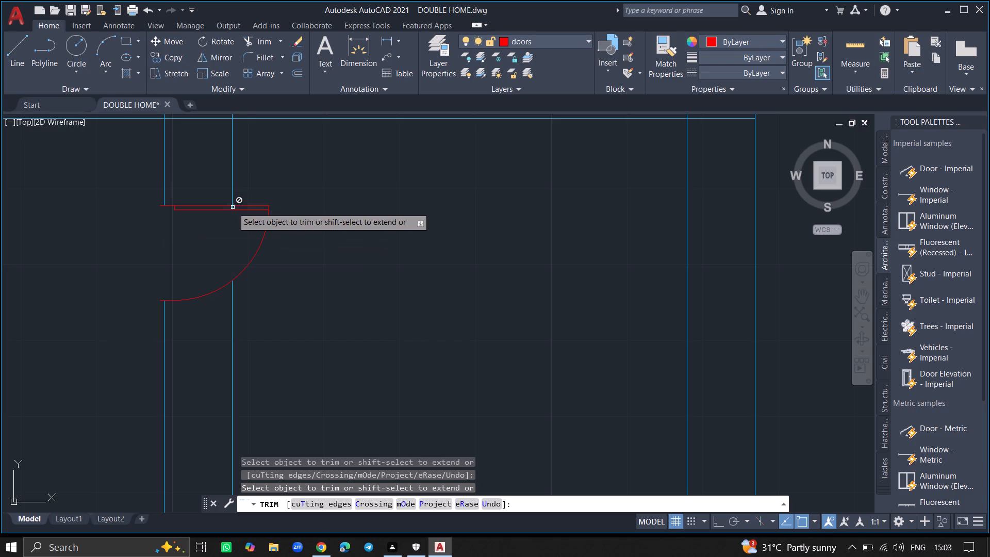
{"action": "scroll", "coordinate": [232, 207], "scroll_direction": "up", "scroll_amount": 4, "text": "ctrl"}
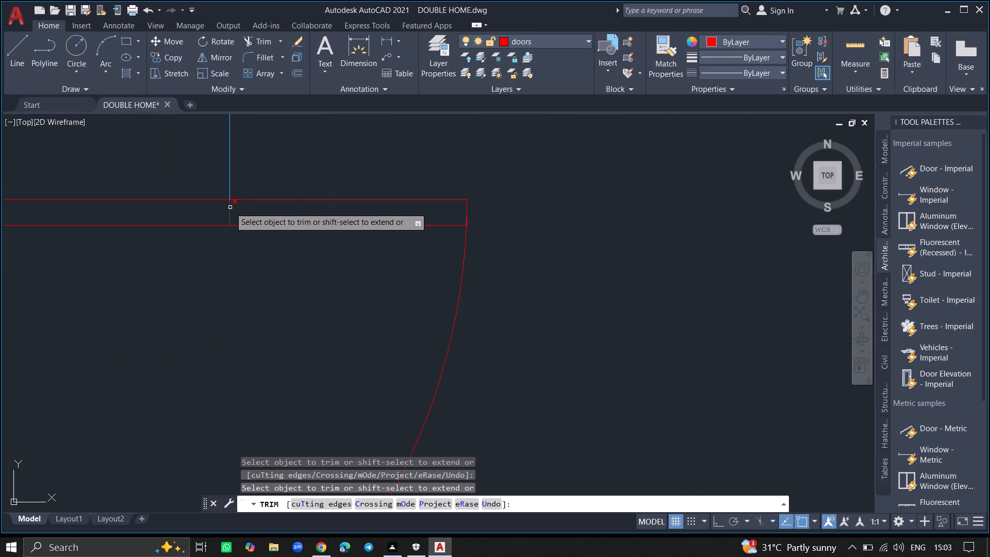
{"action": "left_click", "coordinate": [230, 207]}
{"action": "scroll", "coordinate": [185, 291], "scroll_direction": "down", "scroll_amount": 4, "text": "ctrl"}
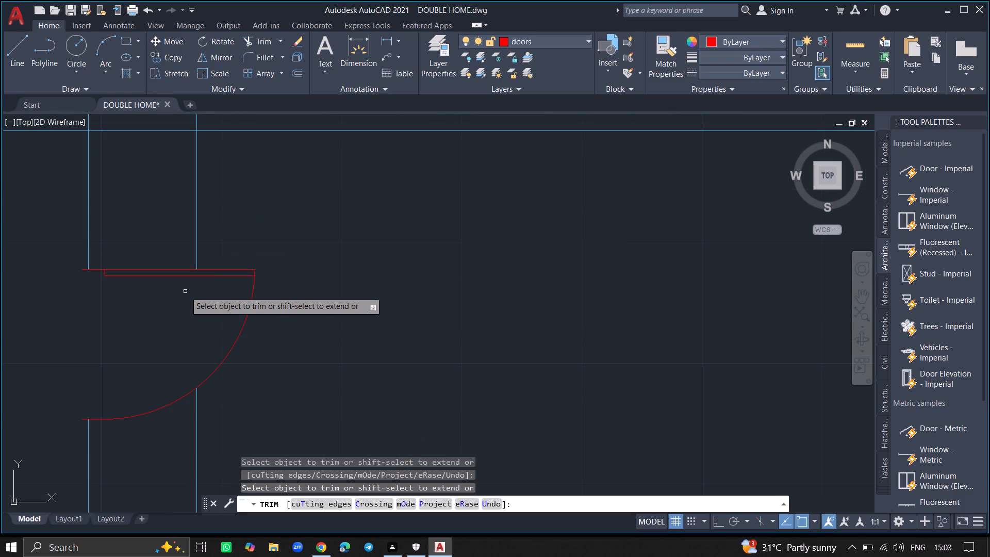
{"action": "key", "text": "Return"}
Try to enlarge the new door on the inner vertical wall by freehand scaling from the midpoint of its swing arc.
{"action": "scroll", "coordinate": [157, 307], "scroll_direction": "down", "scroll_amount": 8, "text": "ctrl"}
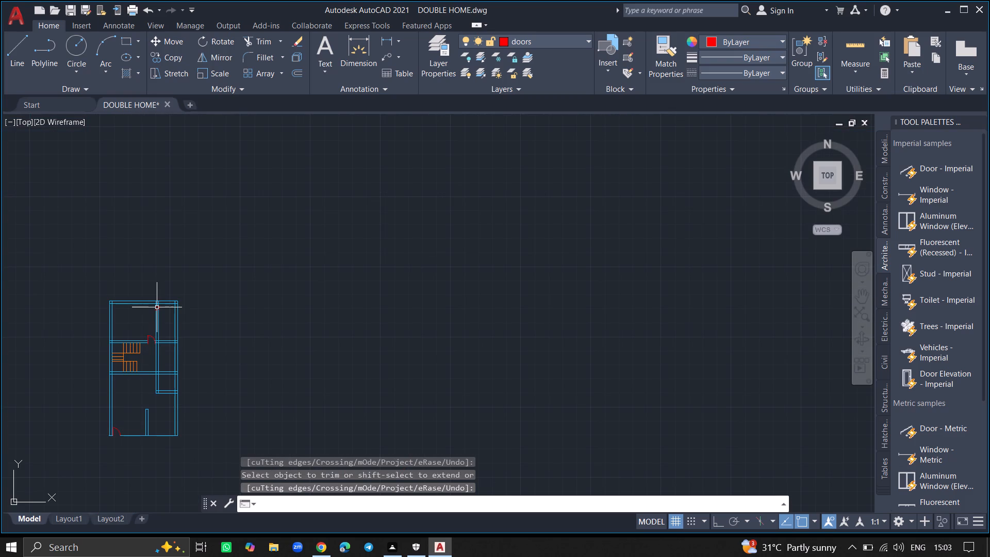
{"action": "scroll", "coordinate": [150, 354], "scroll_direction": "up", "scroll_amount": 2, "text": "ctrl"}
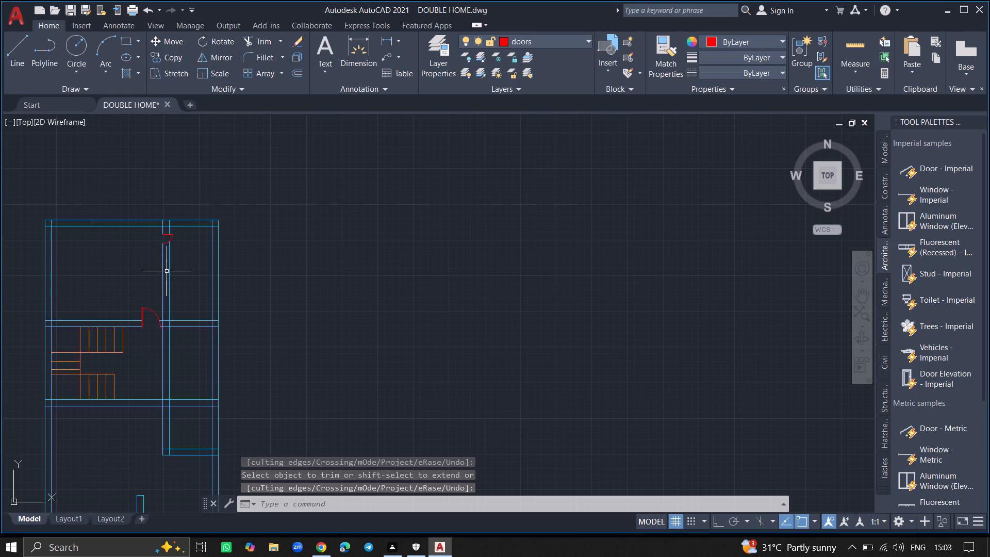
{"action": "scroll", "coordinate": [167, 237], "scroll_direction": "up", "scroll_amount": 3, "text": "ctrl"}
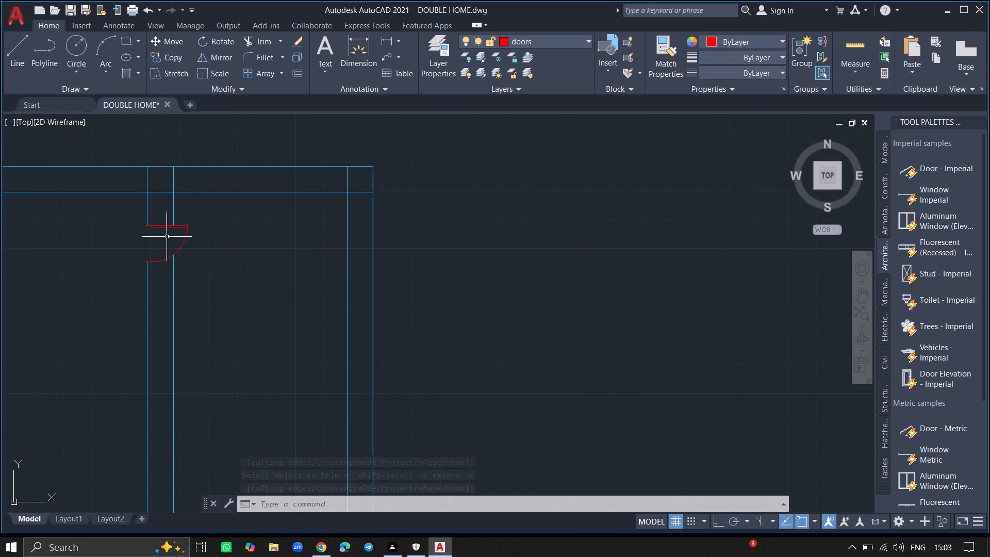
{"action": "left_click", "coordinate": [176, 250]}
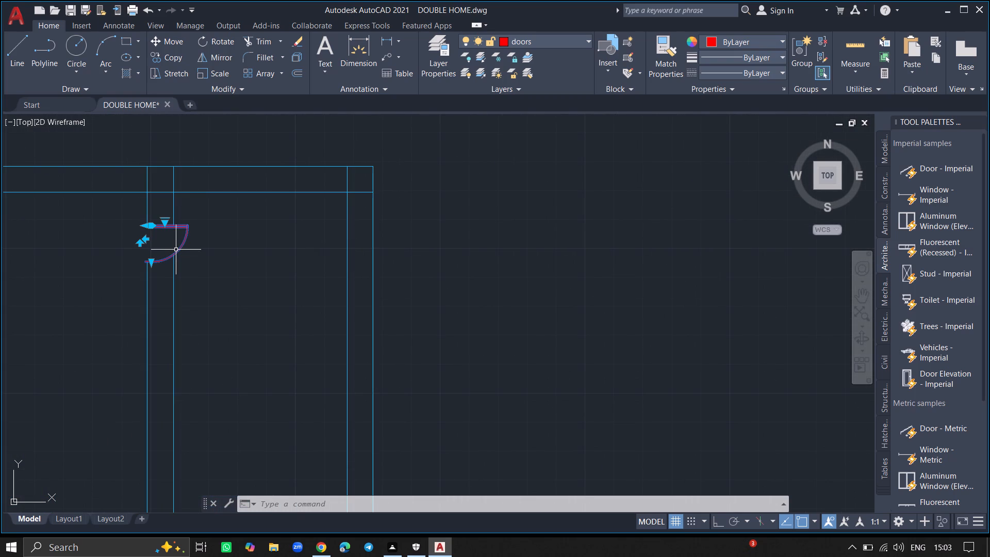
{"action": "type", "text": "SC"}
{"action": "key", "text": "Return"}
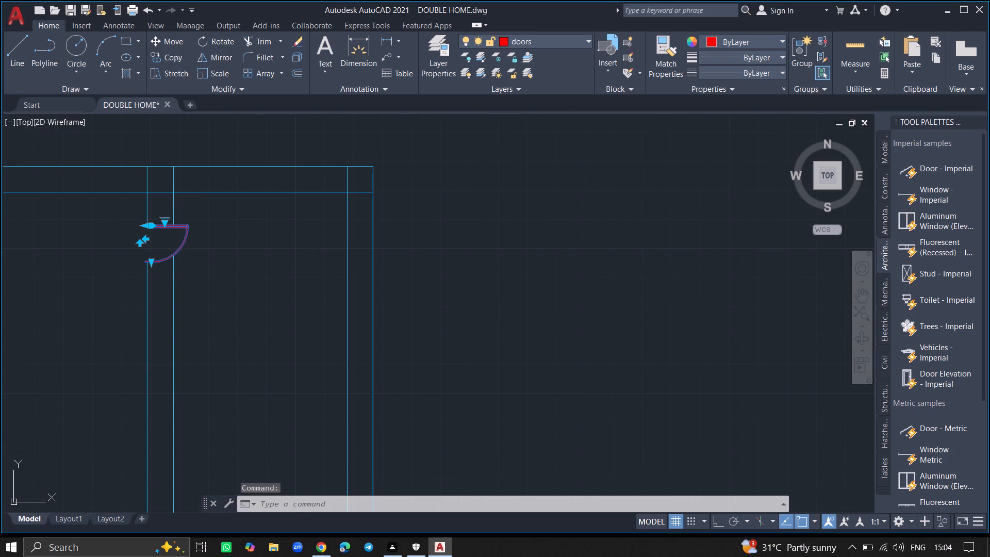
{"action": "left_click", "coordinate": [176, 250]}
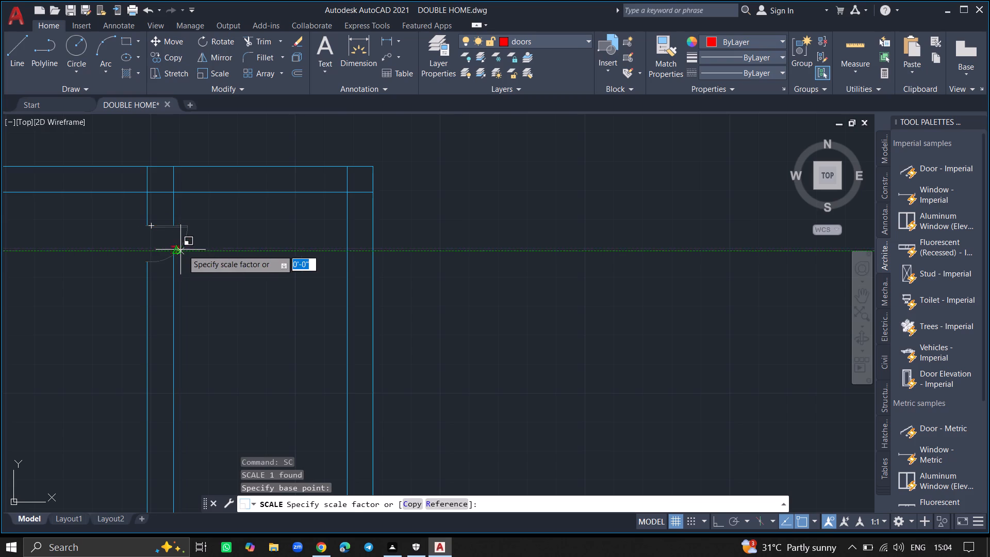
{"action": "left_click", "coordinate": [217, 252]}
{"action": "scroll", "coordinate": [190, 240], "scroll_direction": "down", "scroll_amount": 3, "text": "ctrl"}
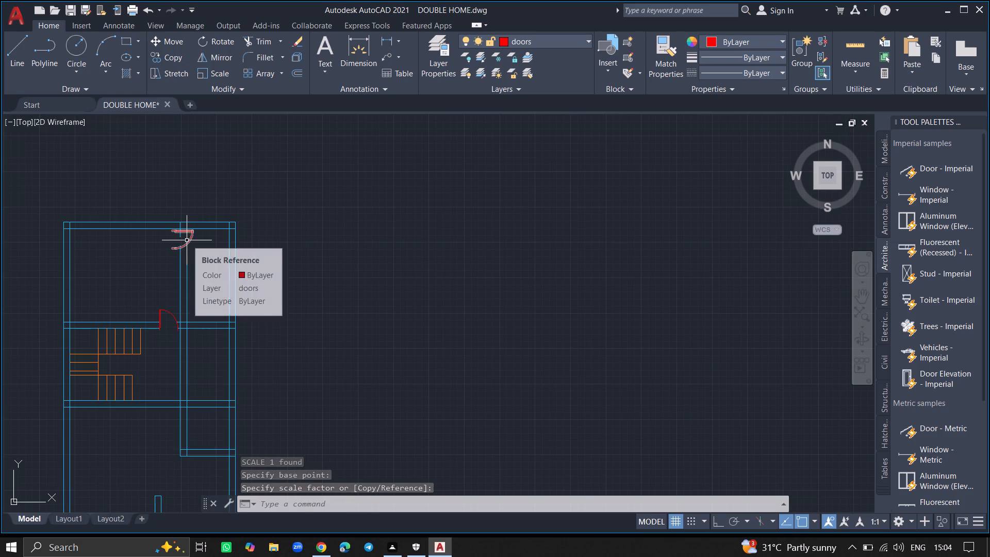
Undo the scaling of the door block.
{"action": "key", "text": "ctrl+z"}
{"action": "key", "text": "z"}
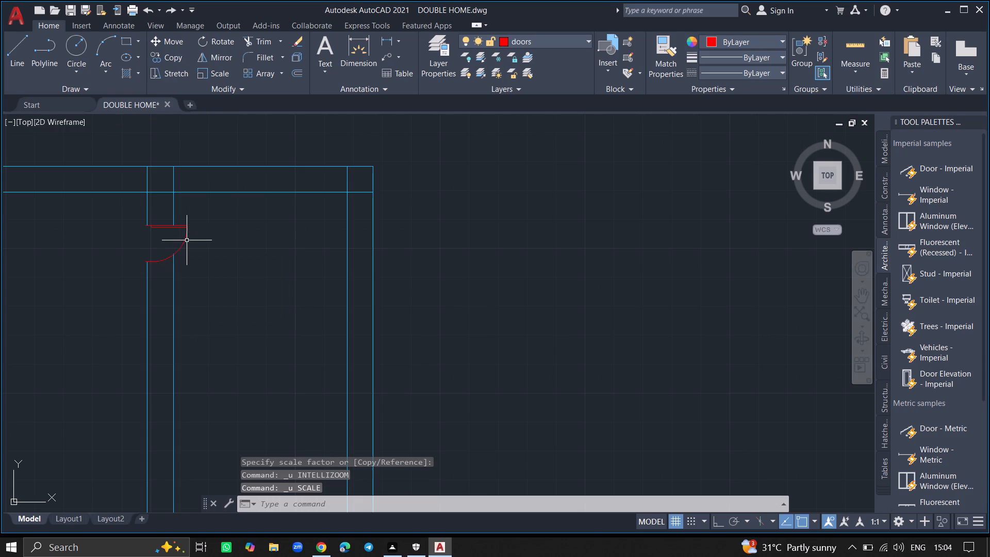
Copy the small door about 15' down onto the same inner vertical wall and about 22' down into the small room below.
{"action": "scroll", "coordinate": [195, 293], "scroll_direction": "down", "scroll_amount": 3, "text": "ctrl"}
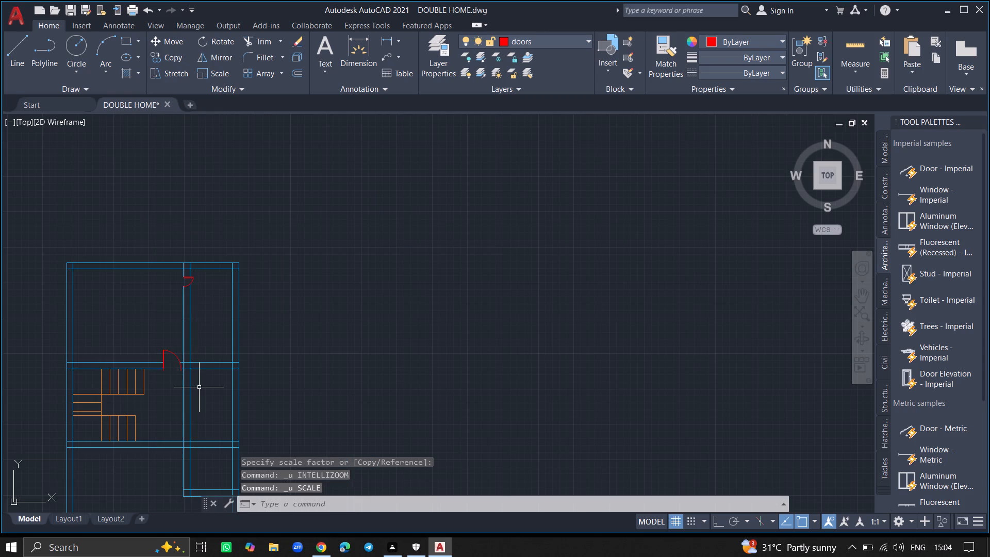
{"action": "left_click", "coordinate": [190, 284]}
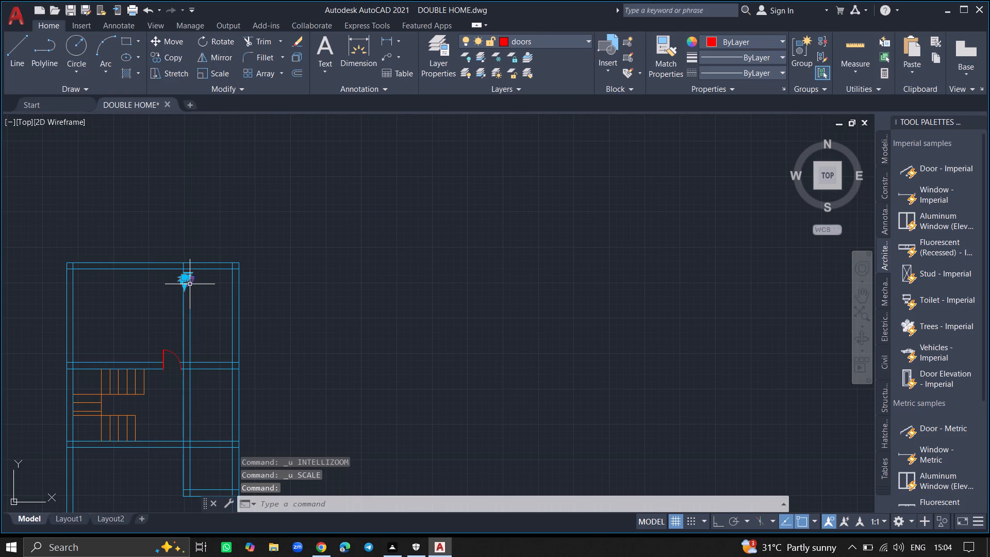
{"action": "type", "text": "COPY"}
{"action": "key", "text": "Return"}
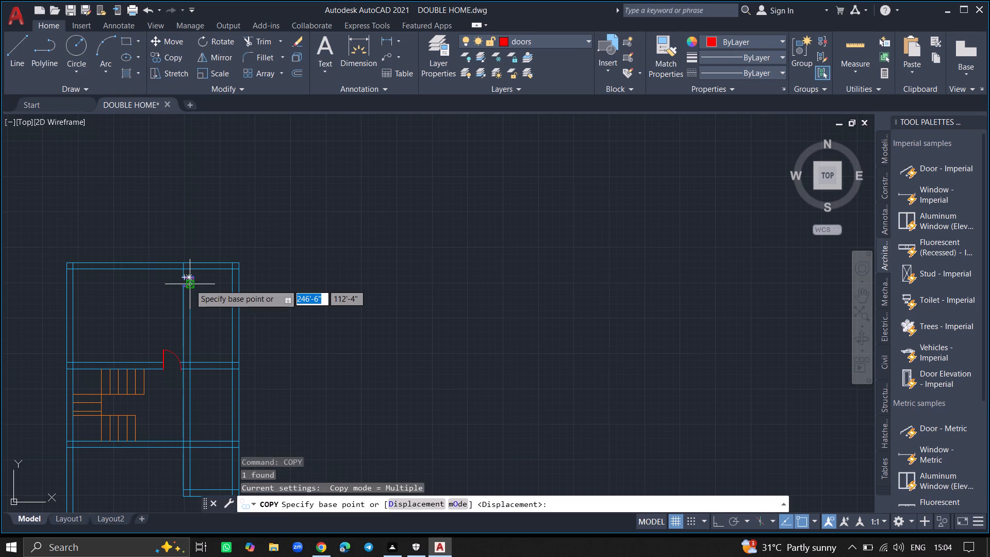
{"action": "left_click", "coordinate": [190, 284]}
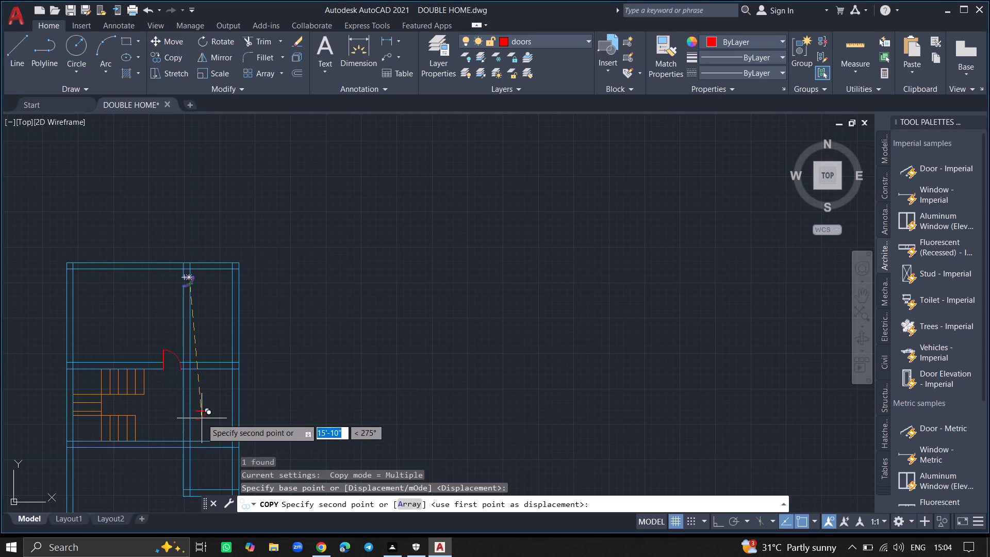
{"action": "scroll", "coordinate": [202, 418], "scroll_direction": "down", "scroll_amount": 2, "text": "ctrl"}
{"action": "left_click", "coordinate": [202, 418]}
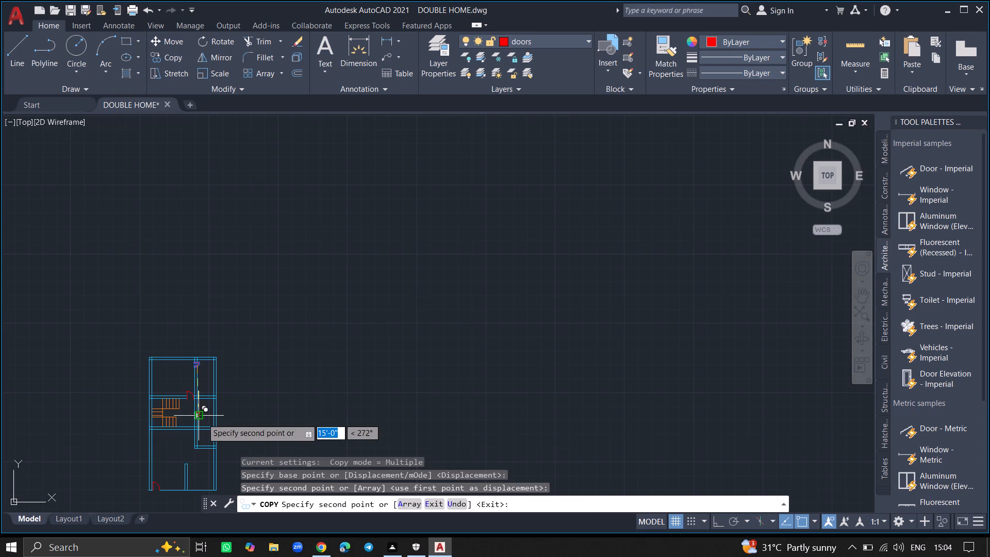
{"action": "scroll", "coordinate": [208, 435], "scroll_direction": "up", "scroll_amount": 4, "text": "ctrl"}
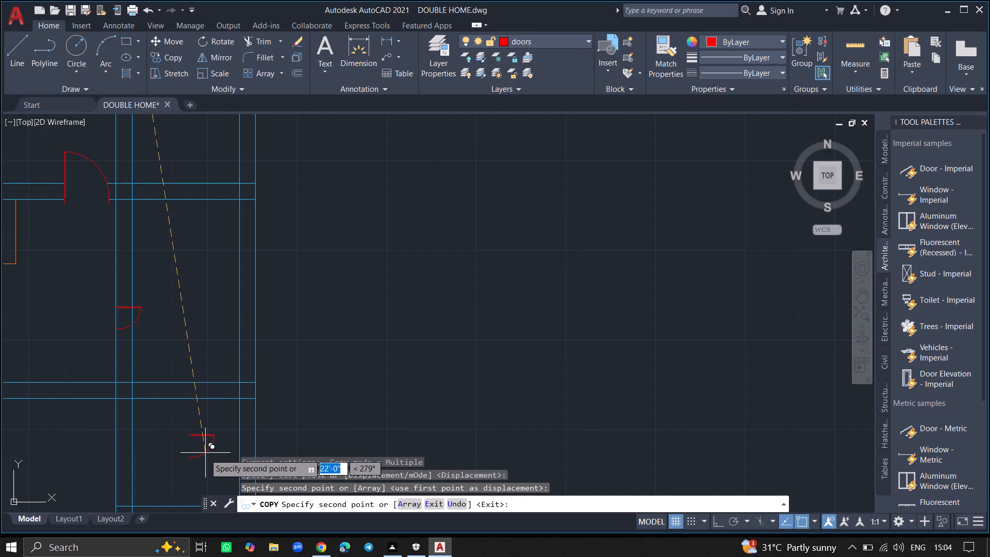
{"action": "left_click", "coordinate": [204, 454]}
{"action": "key", "text": "Return"}
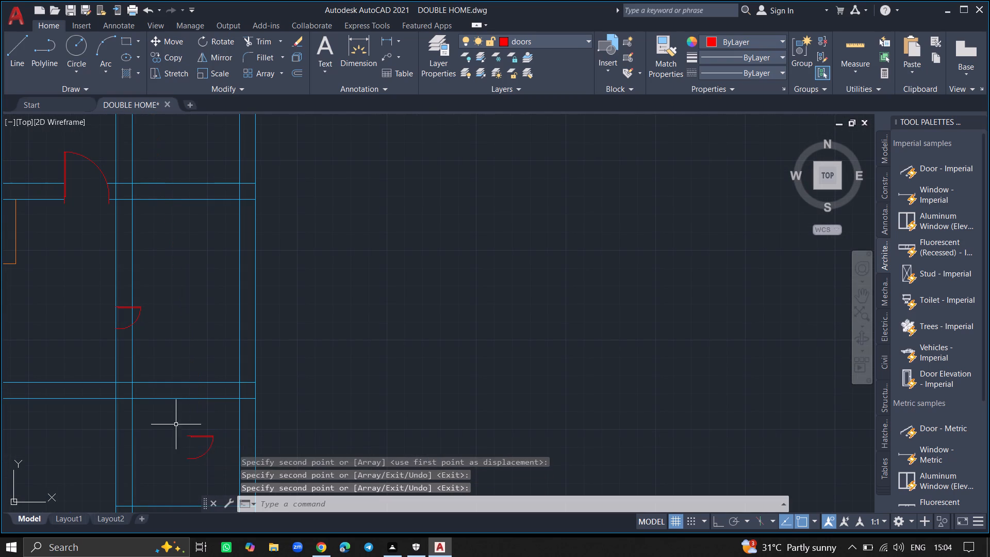
Mirror the door copy on the inner wall beside the staircase about its leaf's horizontal centreline, erasing the source object.
{"action": "left_click", "coordinate": [128, 306]}
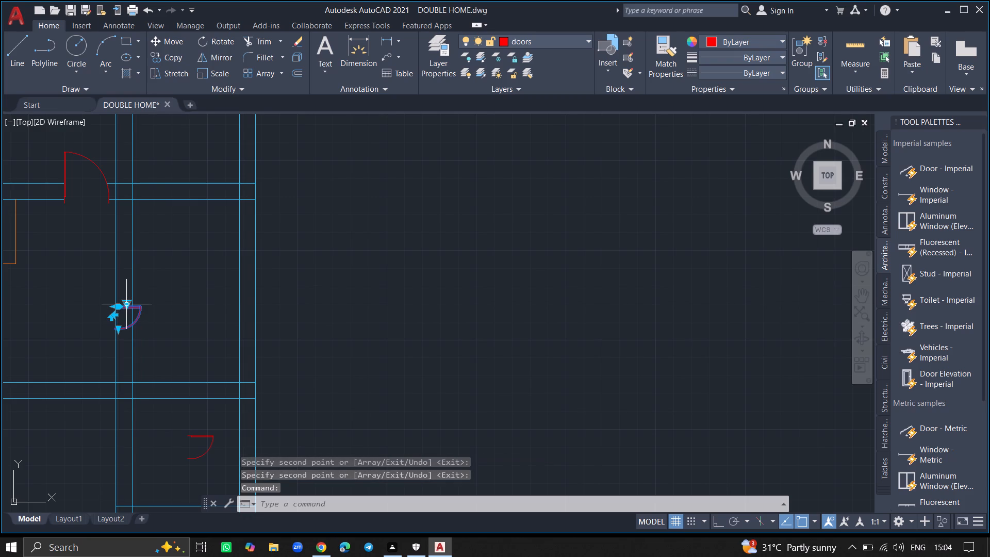
{"action": "type", "text": "MIRROR"}
{"action": "key", "text": "Return"}
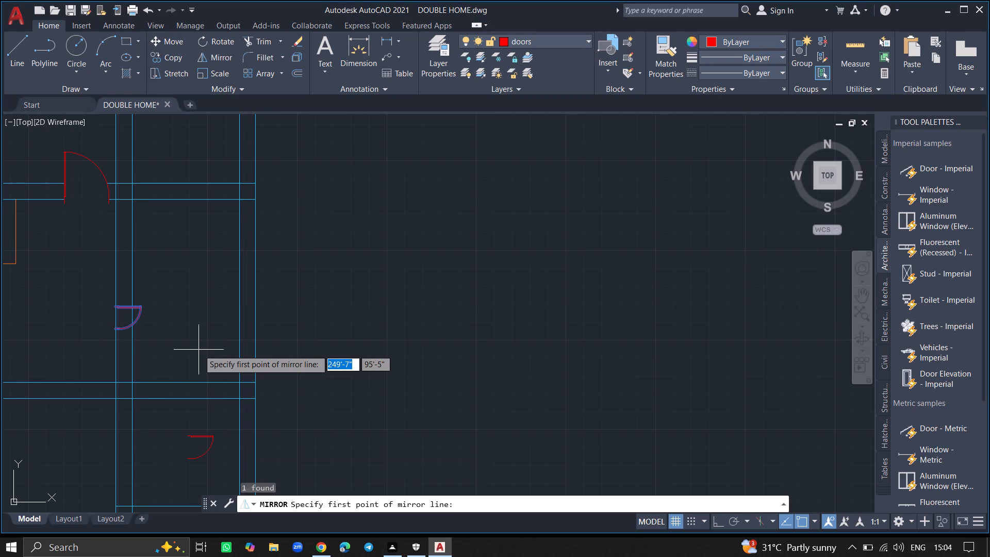
{"action": "scroll", "coordinate": [130, 307], "scroll_direction": "up", "scroll_amount": 9, "text": "ctrl"}
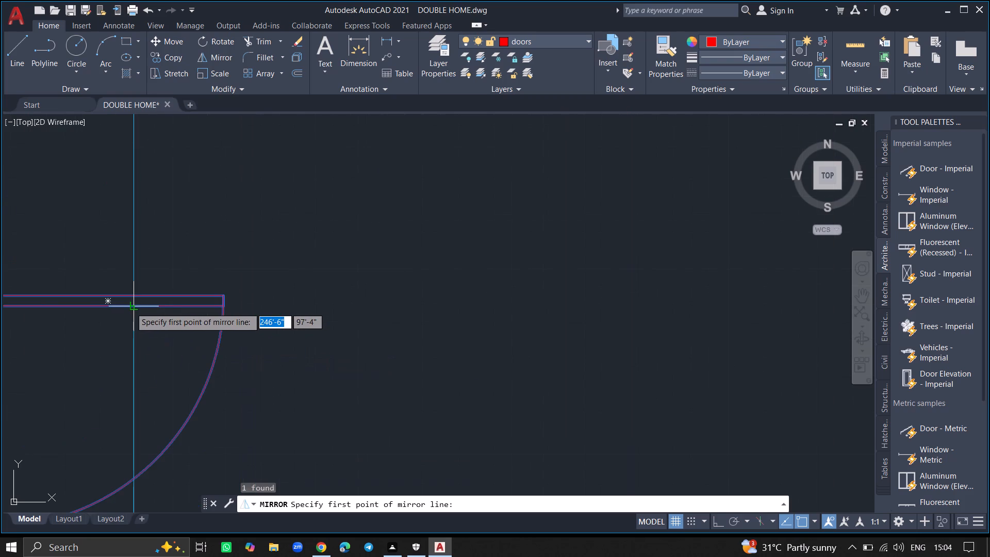
{"action": "left_click", "coordinate": [224, 301]}
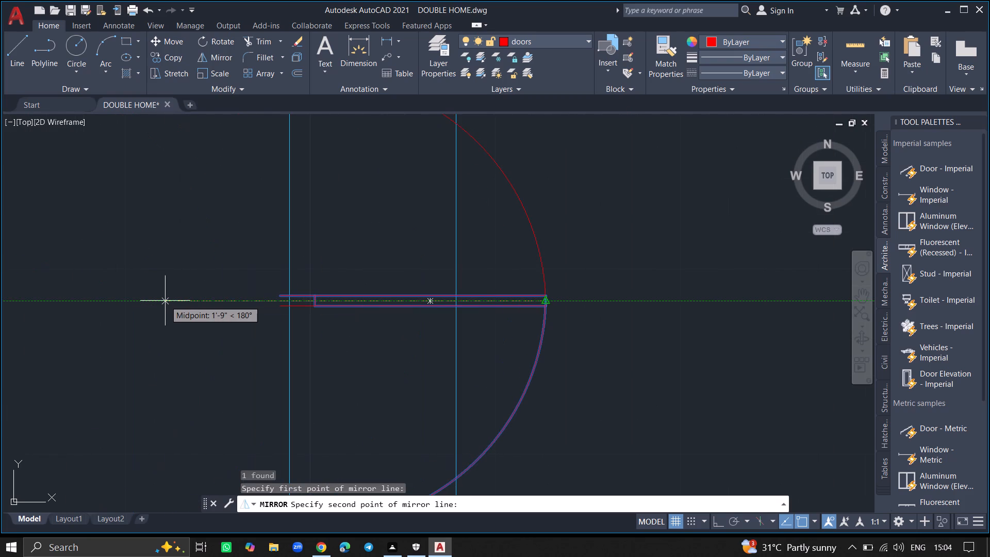
{"action": "left_click", "coordinate": [165, 301]}
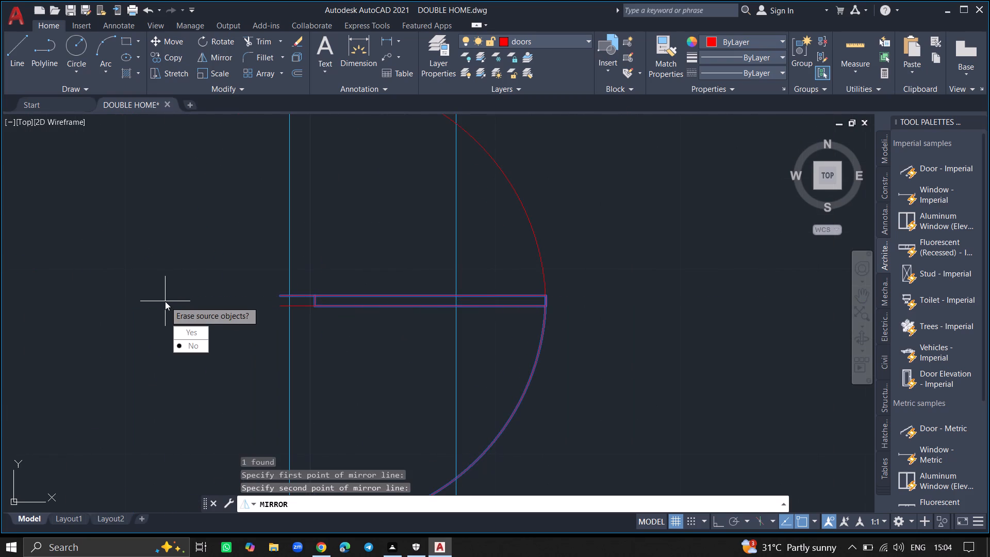
{"action": "left_click_drag", "start_coordinate": [181, 333], "coordinate": [165, 301]}
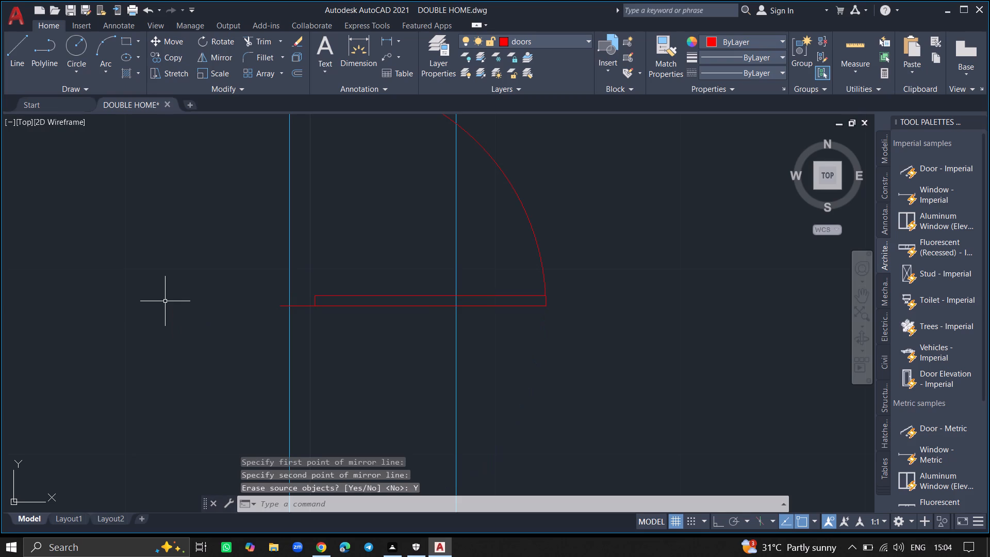
Trim both inner vertical wall lines across the mirrored door's opening, including the short piece inside the door leaf.
{"action": "scroll", "coordinate": [280, 287], "scroll_direction": "down", "scroll_amount": 3, "text": "ctrl"}
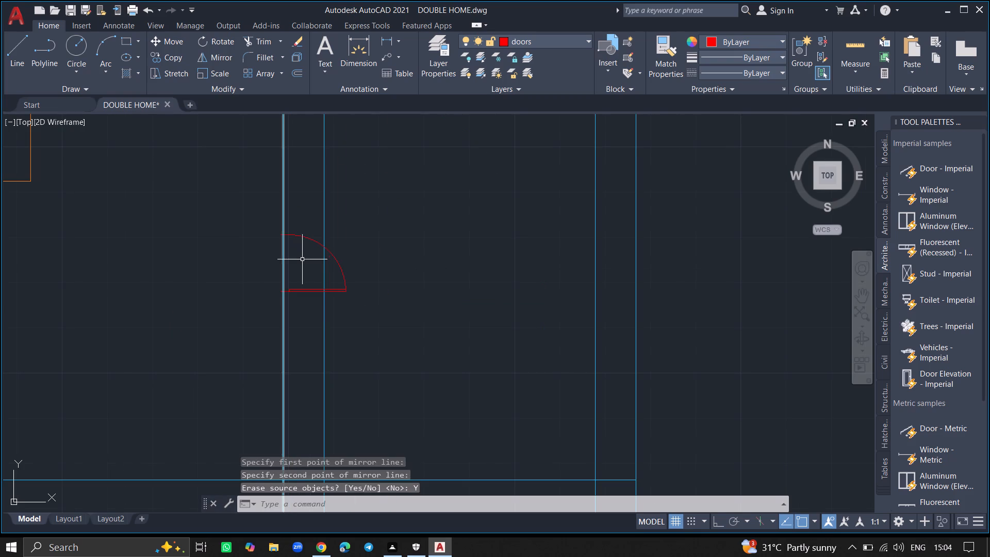
{"action": "scroll", "coordinate": [305, 258], "scroll_direction": "up", "scroll_amount": 3, "text": "ctrl"}
{"action": "type", "text": "TRIM"}
{"action": "key", "text": "Return"}
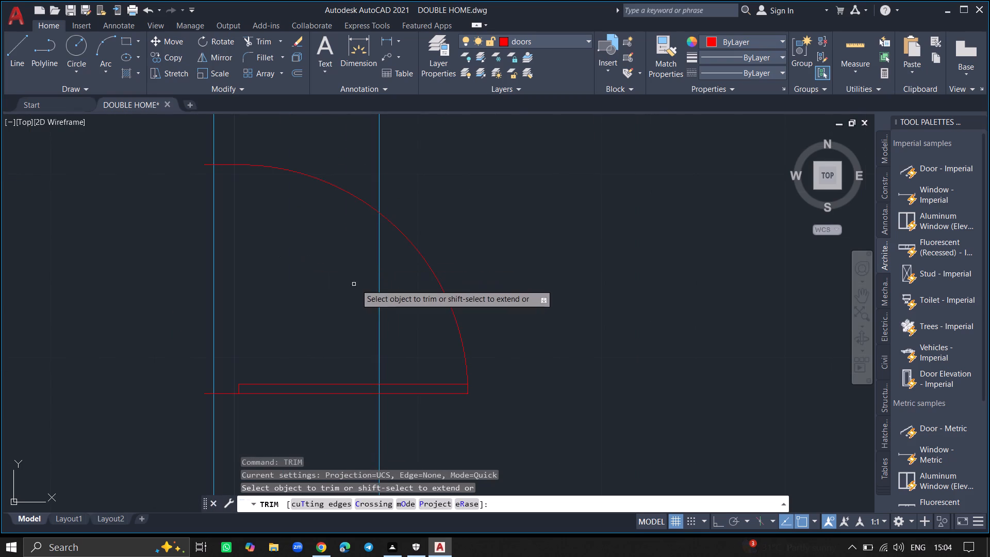
{"action": "left_click", "coordinate": [378, 286]}
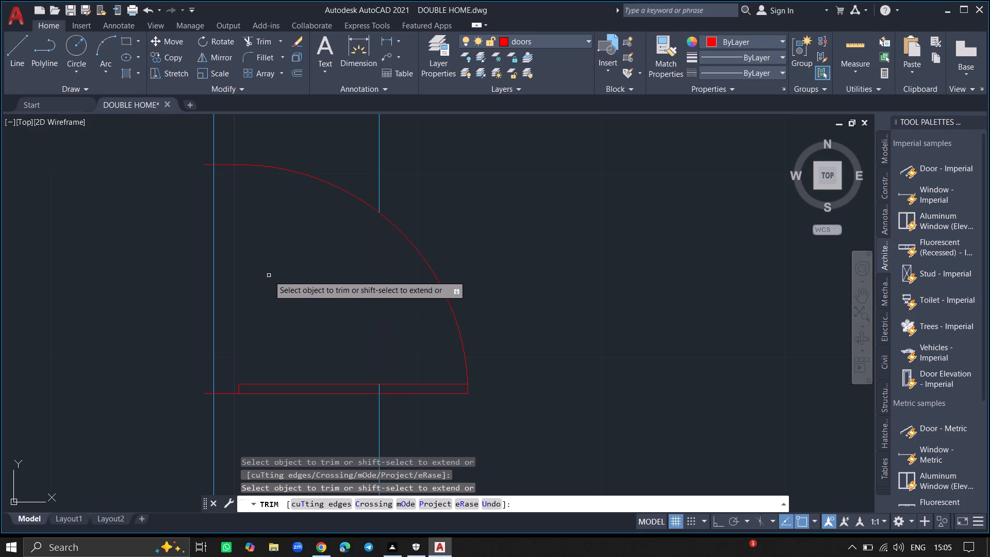
{"action": "left_click", "coordinate": [214, 271]}
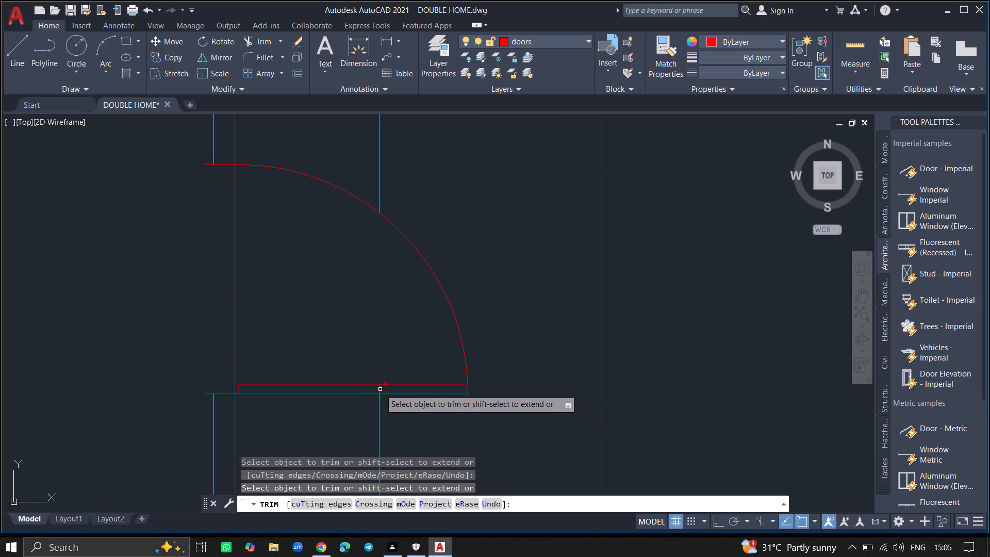
{"action": "left_click", "coordinate": [380, 389]}
{"action": "key", "text": "Return"}
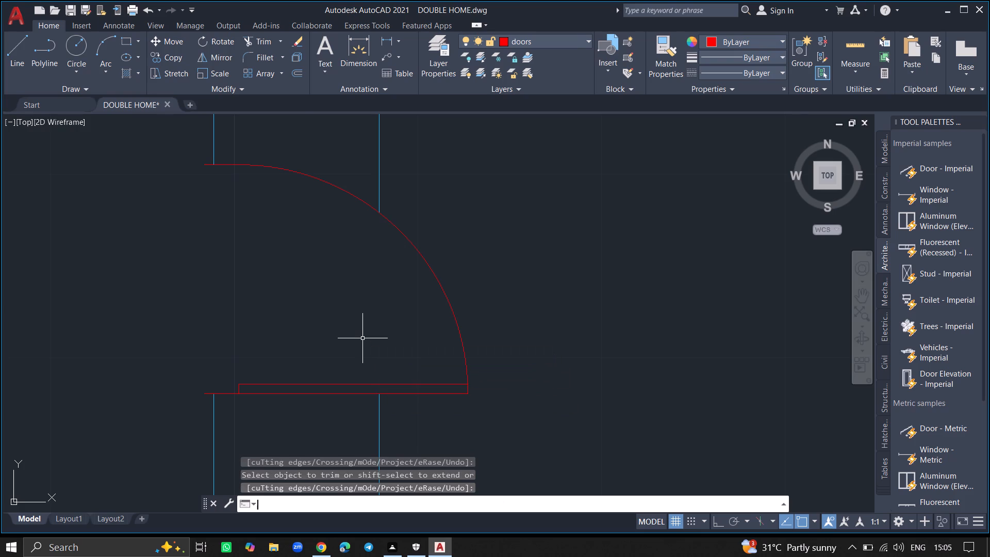
Rotate the door copy in the small lower room a quarter turn counterclockwise about the free end of its leaf.
{"action": "scroll", "coordinate": [362, 338], "scroll_direction": "down", "scroll_amount": 8, "text": "ctrl"}
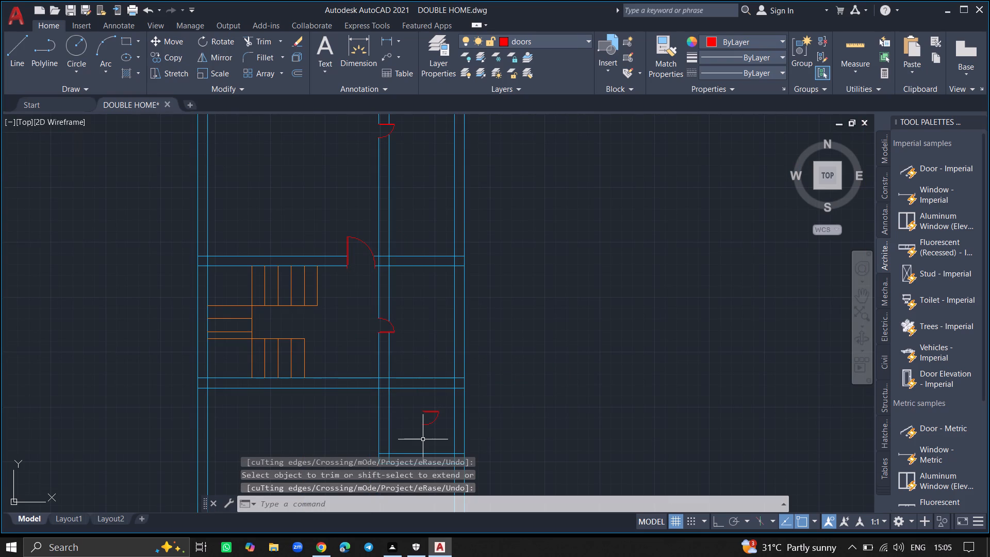
{"action": "scroll", "coordinate": [423, 439], "scroll_direction": "down", "scroll_amount": 5, "text": "ctrl"}
{"action": "scroll", "coordinate": [421, 458], "scroll_direction": "up", "scroll_amount": 6, "text": "ctrl"}
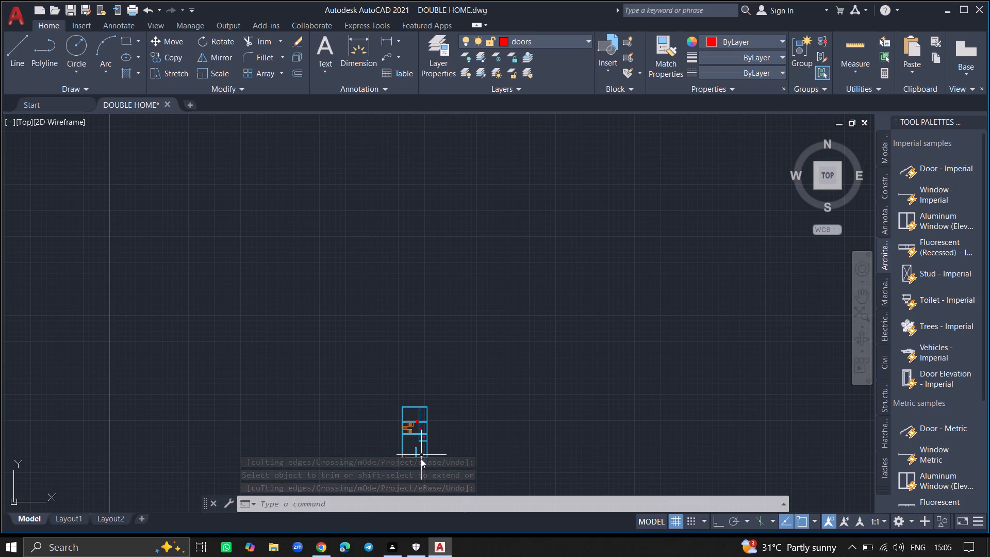
{"action": "scroll", "coordinate": [424, 449], "scroll_direction": "up", "scroll_amount": 8, "text": "ctrl"}
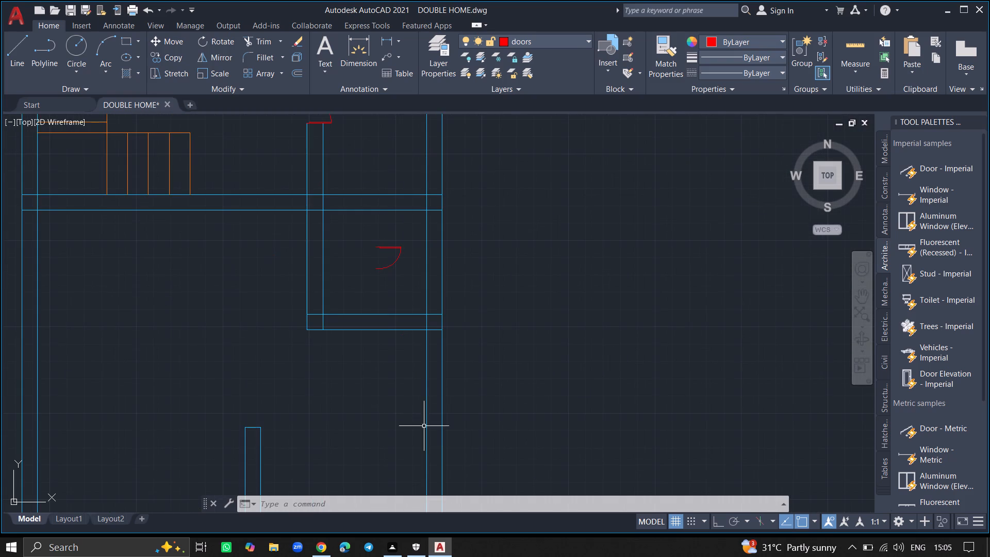
{"action": "scroll", "coordinate": [410, 296], "scroll_direction": "up", "scroll_amount": 3, "text": "ctrl"}
{"action": "scroll", "coordinate": [389, 276], "scroll_direction": "down", "scroll_amount": 2, "text": "ctrl"}
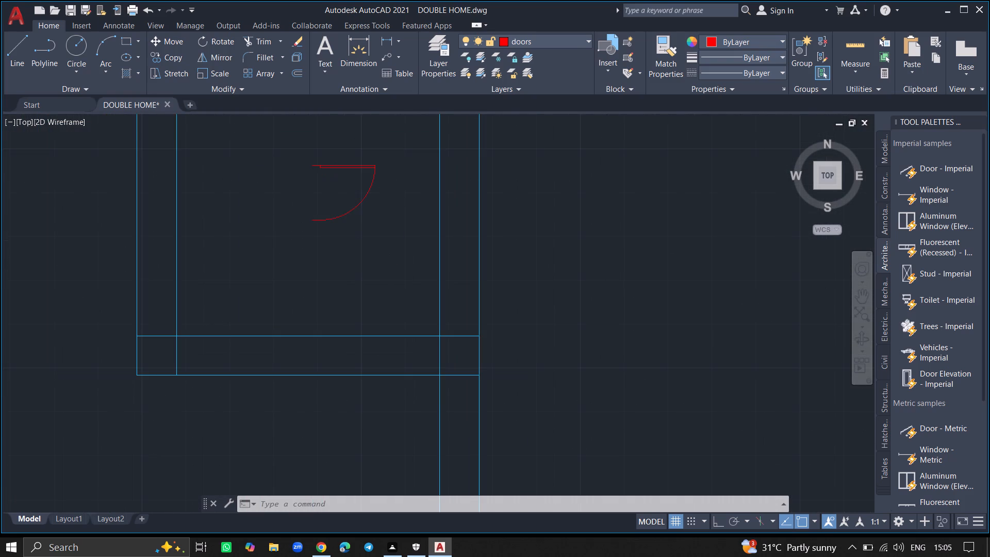
{"action": "left_click", "coordinate": [372, 233]}
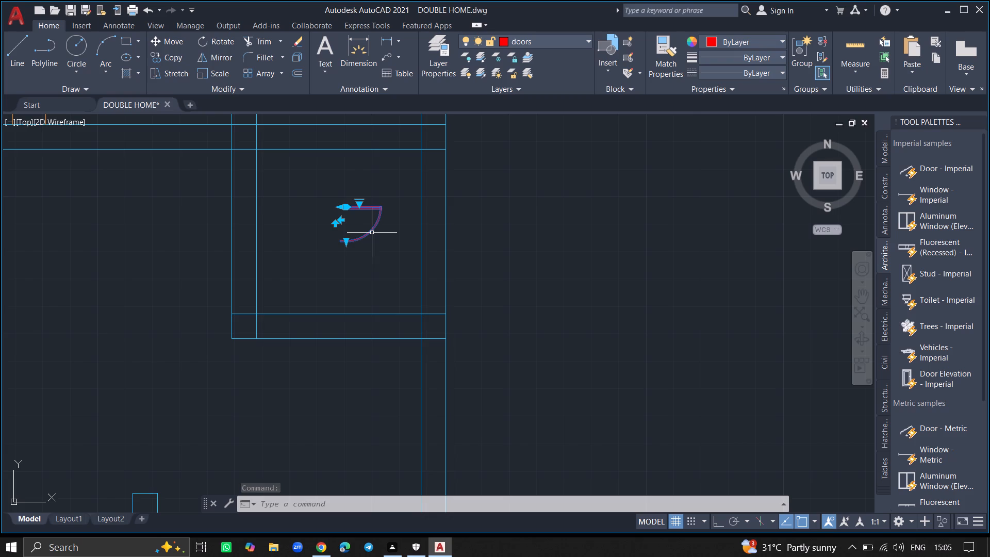
{"action": "type", "text": "ROTATE"}
{"action": "key", "text": "Return"}
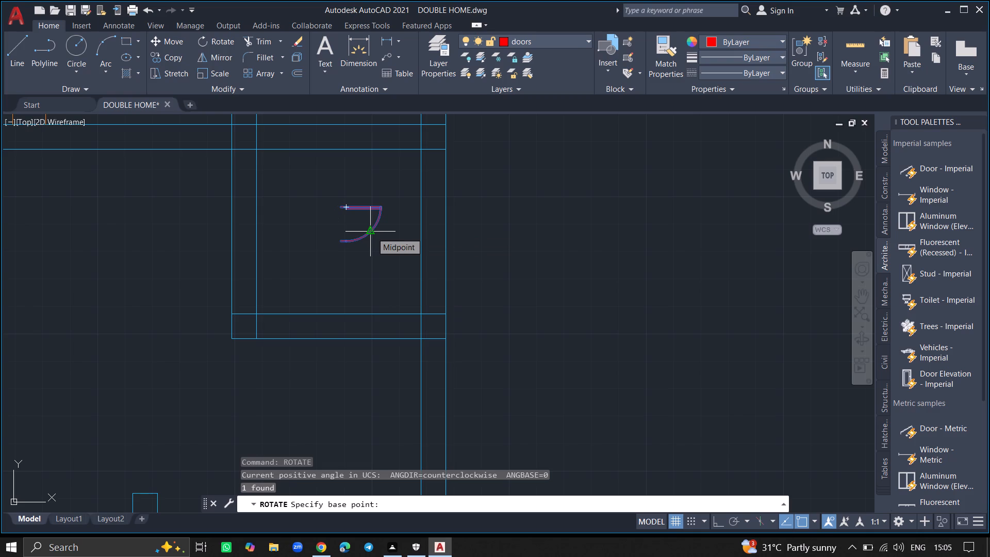
{"action": "left_click", "coordinate": [380, 205]}
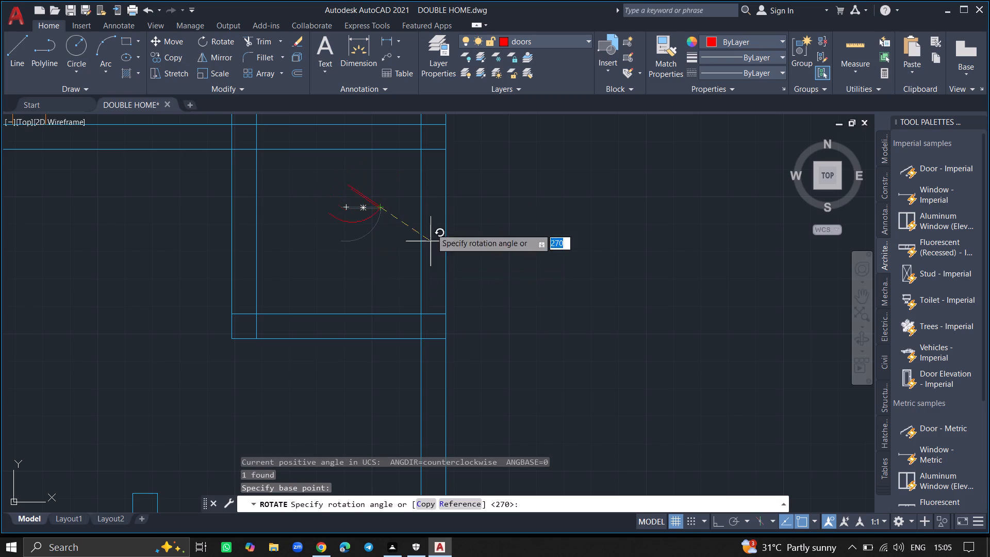
{"action": "left_click", "coordinate": [381, 185]}
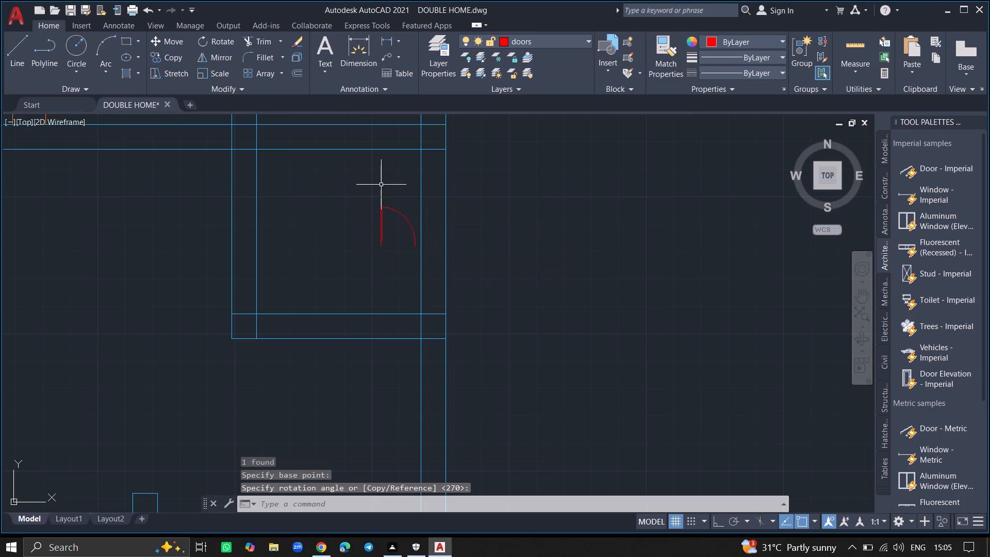
Mirror the door copy in the small lower room about its leaf's vertical centreline, erasing the source object.
{"action": "left_click", "coordinate": [382, 214]}
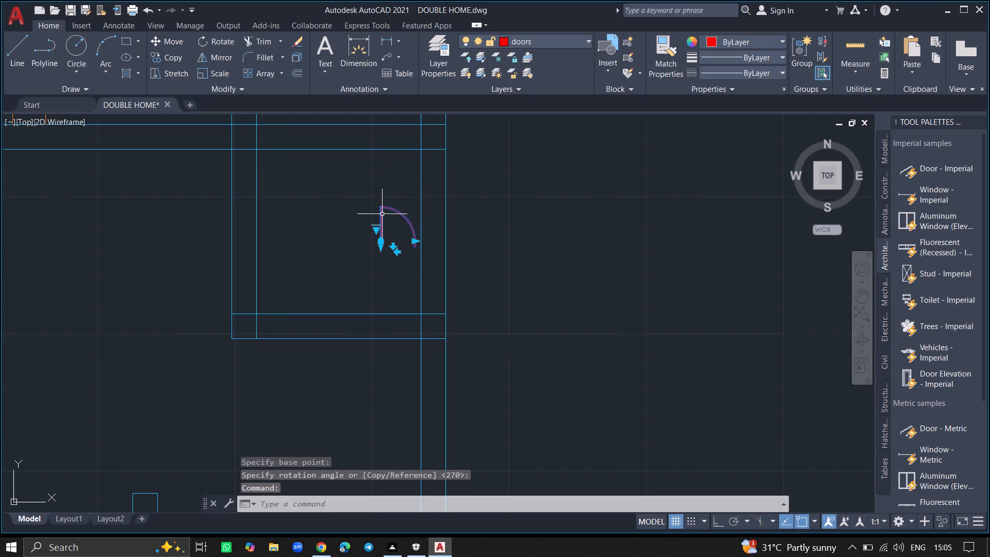
{"action": "type", "text": "MI"}
{"action": "type", "text": "RROR"}
{"action": "key", "text": "Return"}
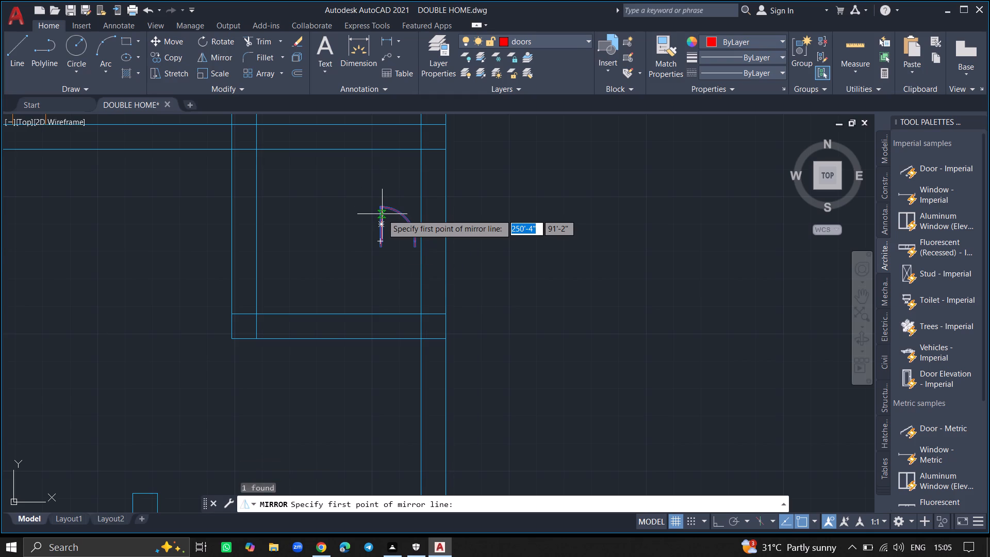
{"action": "scroll", "coordinate": [382, 214], "scroll_direction": "up", "scroll_amount": 5, "text": "ctrl"}
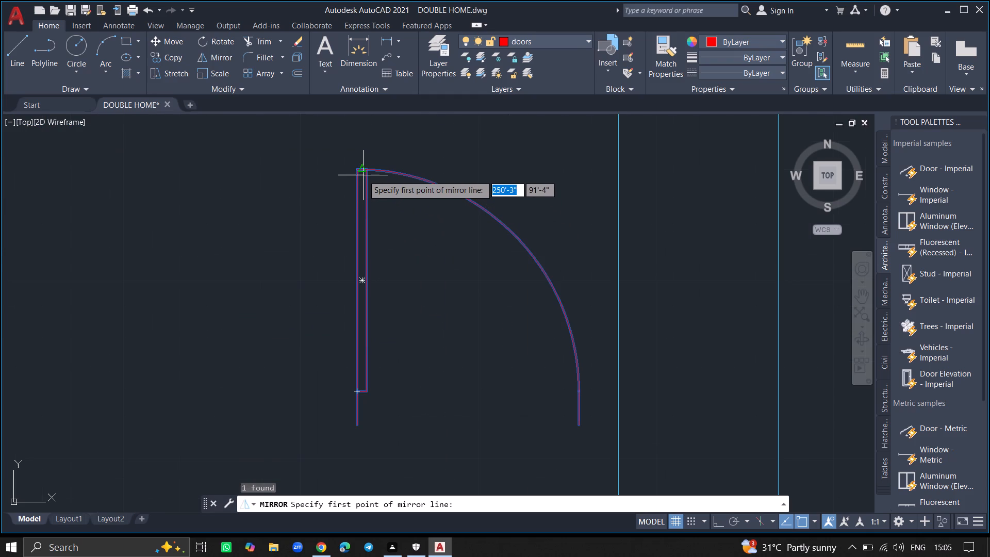
{"action": "left_click", "coordinate": [363, 170]}
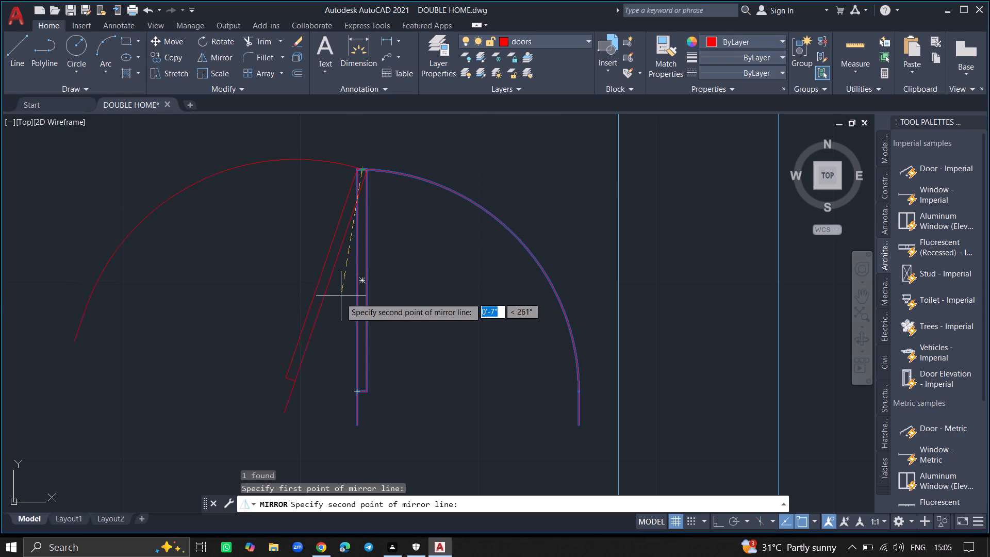
{"action": "left_click", "coordinate": [360, 392]}
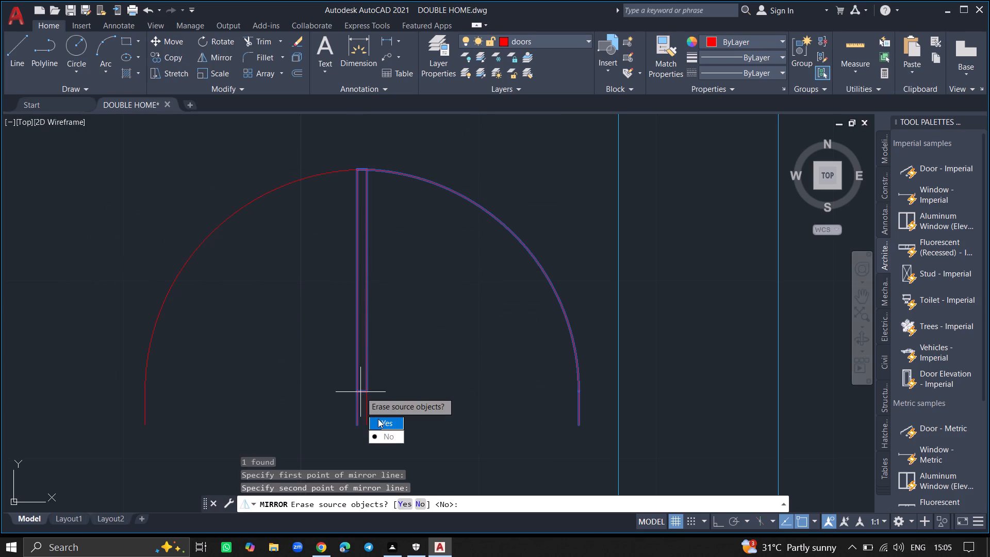
{"action": "left_click_drag", "start_coordinate": [378, 419], "coordinate": [360, 392]}
Move the mirrored door about 3' down onto the small lower room's bottom wall, near the outer right wall.
{"action": "left_click", "coordinate": [358, 388]}
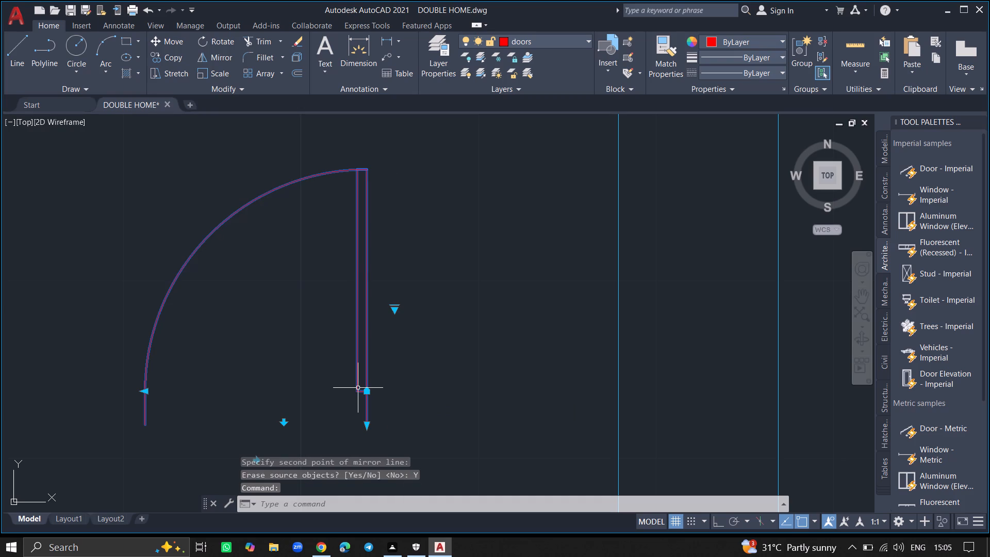
{"action": "type", "text": "MO"}
{"action": "type", "text": "VE"}
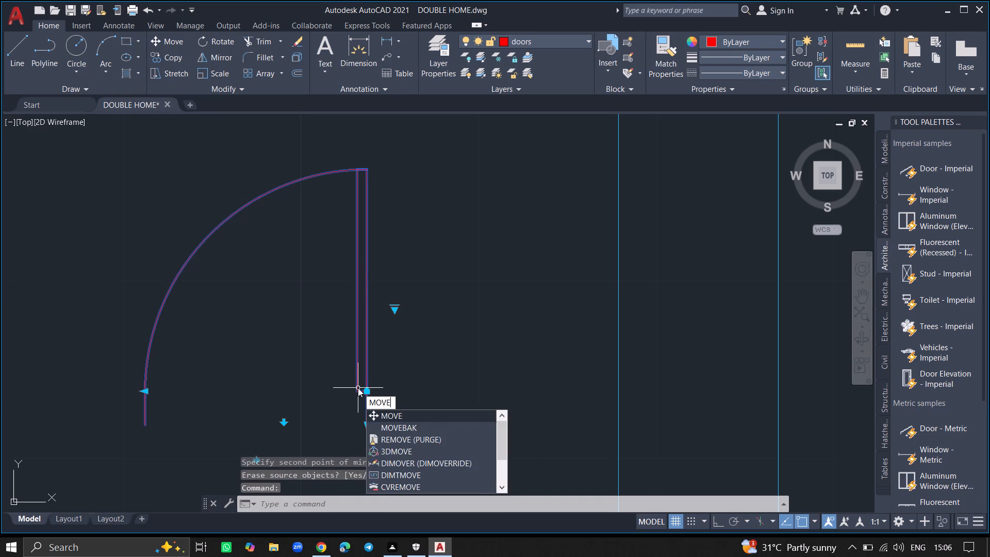
{"action": "key", "text": "Return"}
{"action": "left_click", "coordinate": [358, 387]}
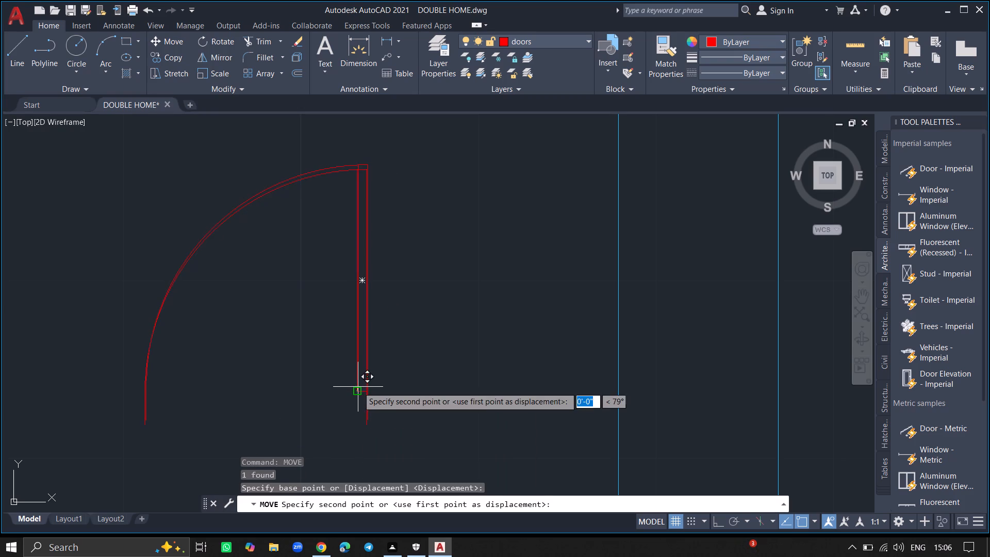
{"action": "scroll", "coordinate": [403, 415], "scroll_direction": "down", "scroll_amount": 7, "text": "ctrl"}
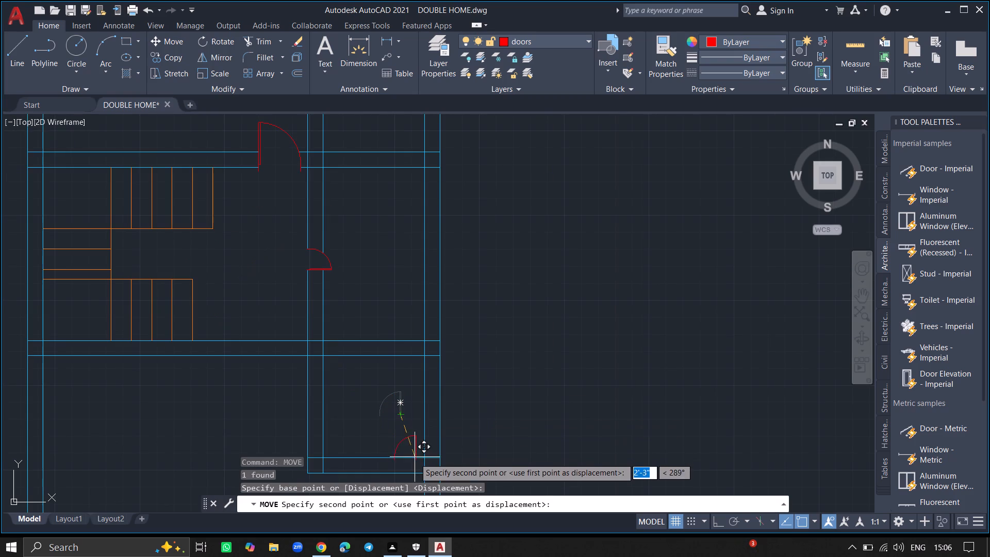
{"action": "scroll", "coordinate": [415, 466], "scroll_direction": "up", "scroll_amount": 2, "text": "ctrl"}
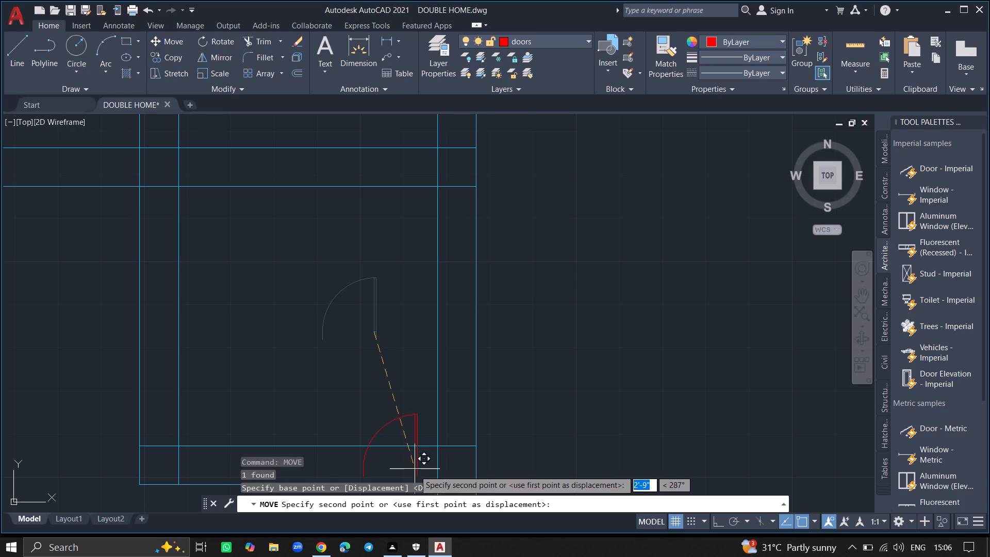
{"action": "scroll", "coordinate": [408, 444], "scroll_direction": "down", "scroll_amount": 4, "text": "ctrl"}
{"action": "scroll", "coordinate": [408, 457], "scroll_direction": "up", "scroll_amount": 6, "text": "ctrl"}
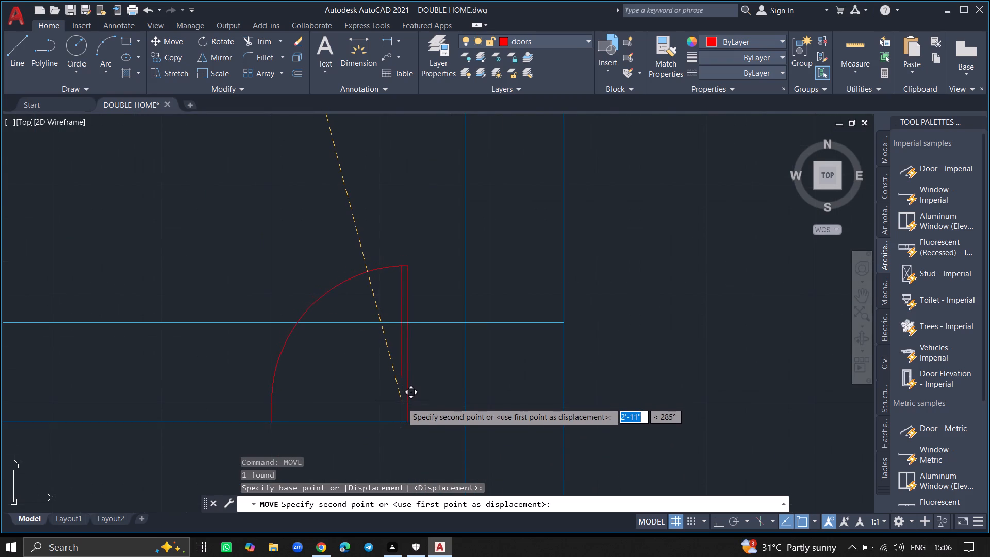
{"action": "left_click", "coordinate": [400, 406]}
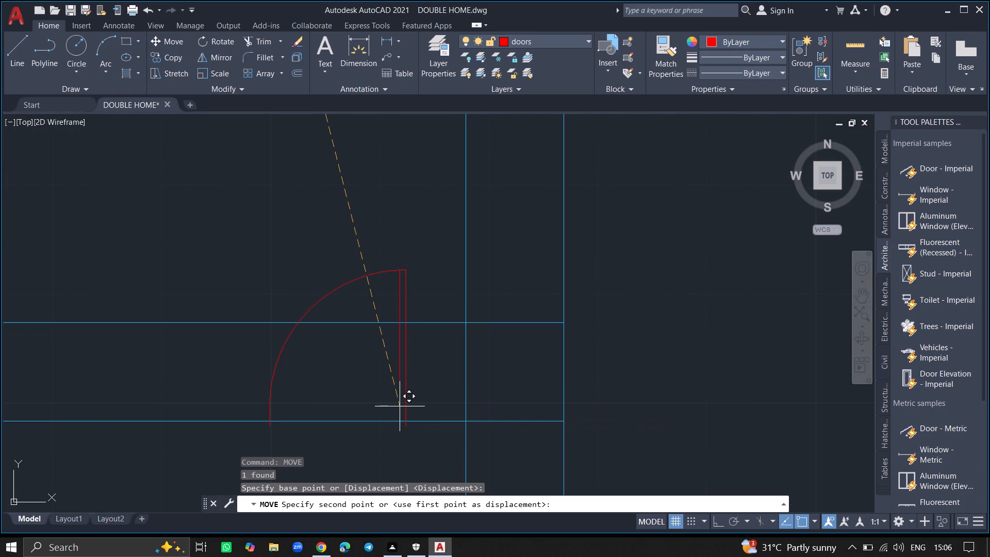
Trim both lines of the small room's bottom wall across the door opening, including the short piece inside the door leaf.
{"action": "type", "text": "TRIM"}
{"action": "key", "text": "Return"}
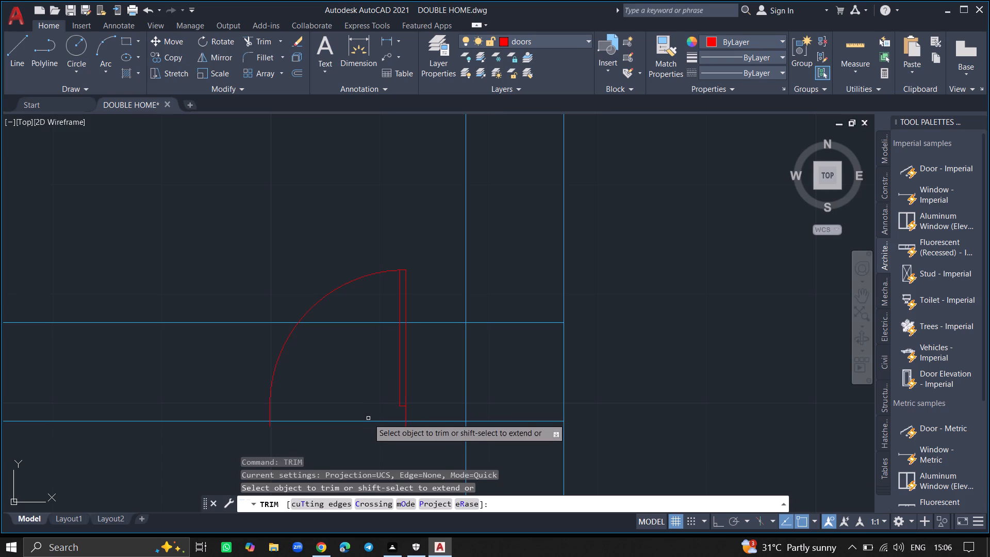
{"action": "left_click", "coordinate": [367, 423]}
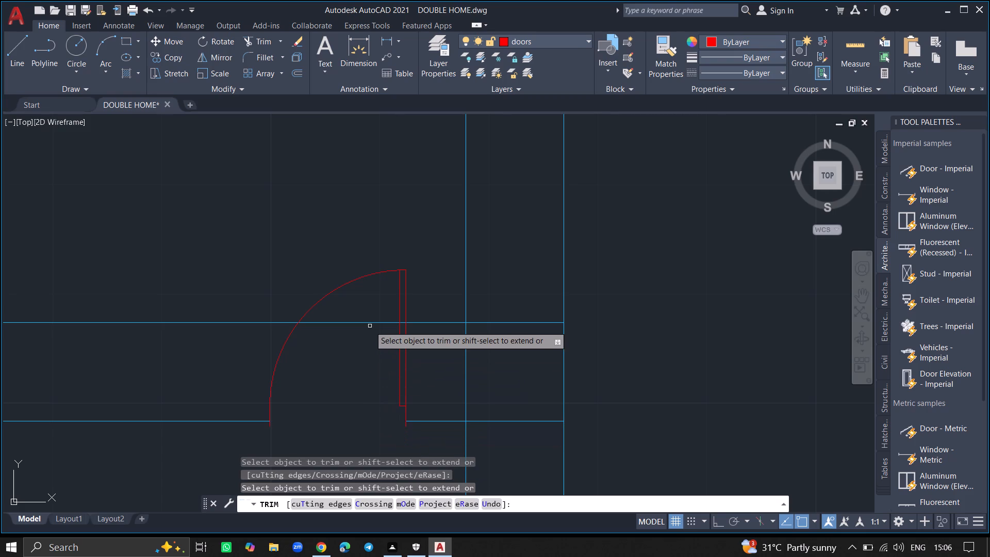
{"action": "left_click", "coordinate": [370, 323]}
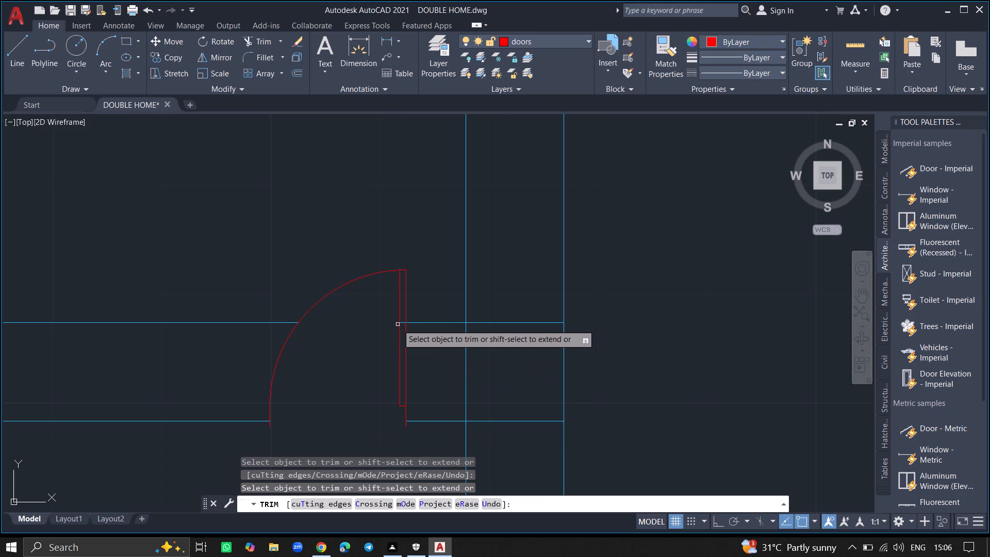
{"action": "left_click", "coordinate": [402, 324]}
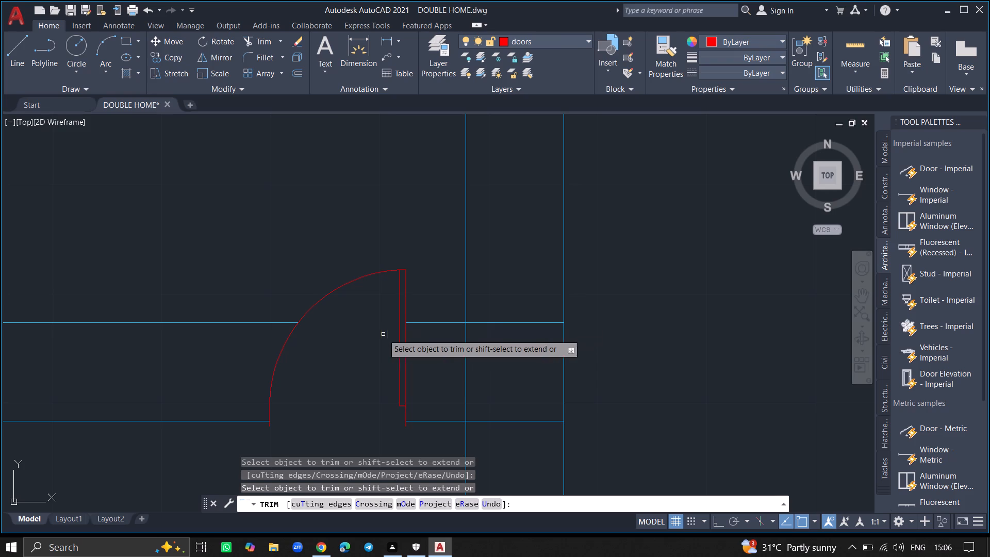
{"action": "key", "text": "Return"}
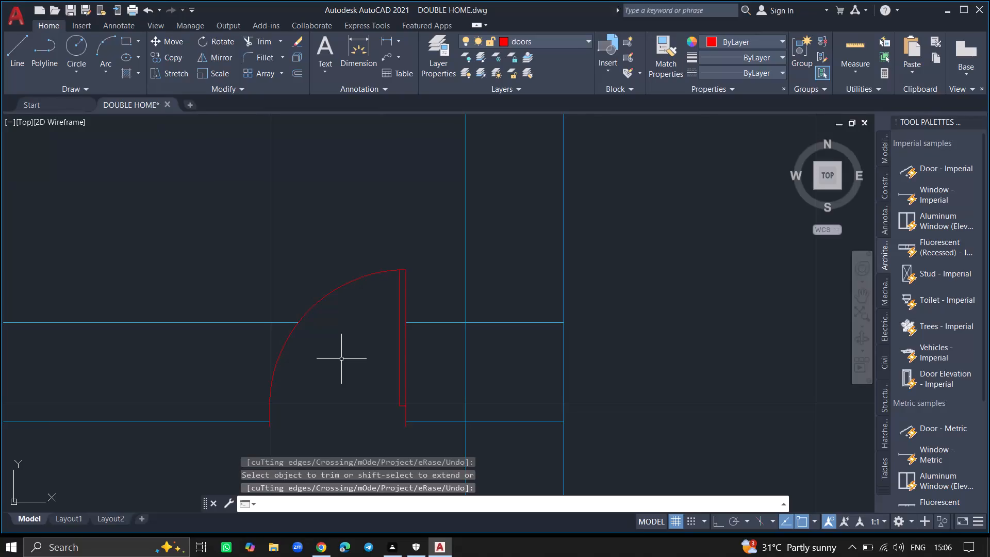
Save the DOUBLE HOME drawing.
{"action": "scroll", "coordinate": [341, 359], "scroll_direction": "down", "scroll_amount": 4, "text": "ctrl"}
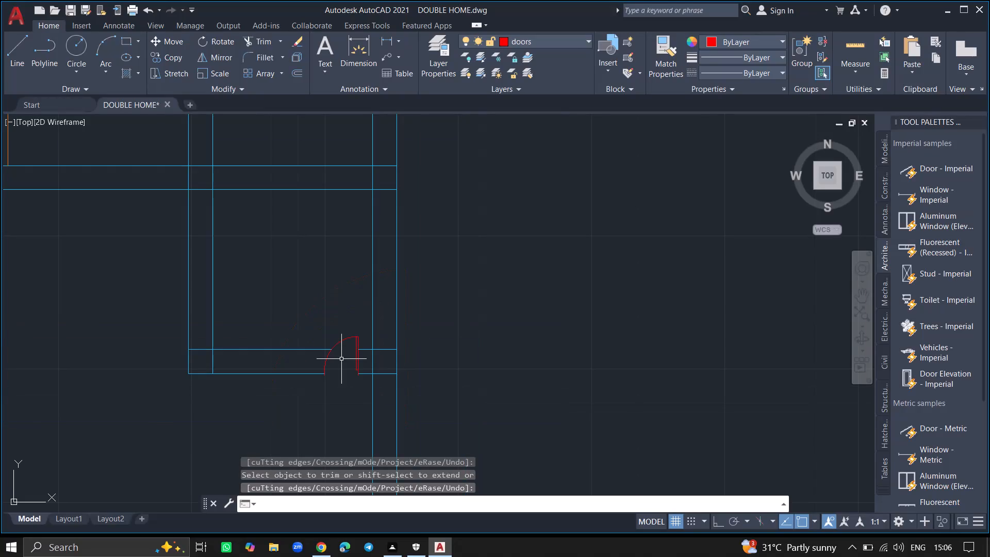
{"action": "scroll", "coordinate": [303, 303], "scroll_direction": "down", "scroll_amount": 4, "text": "ctrl"}
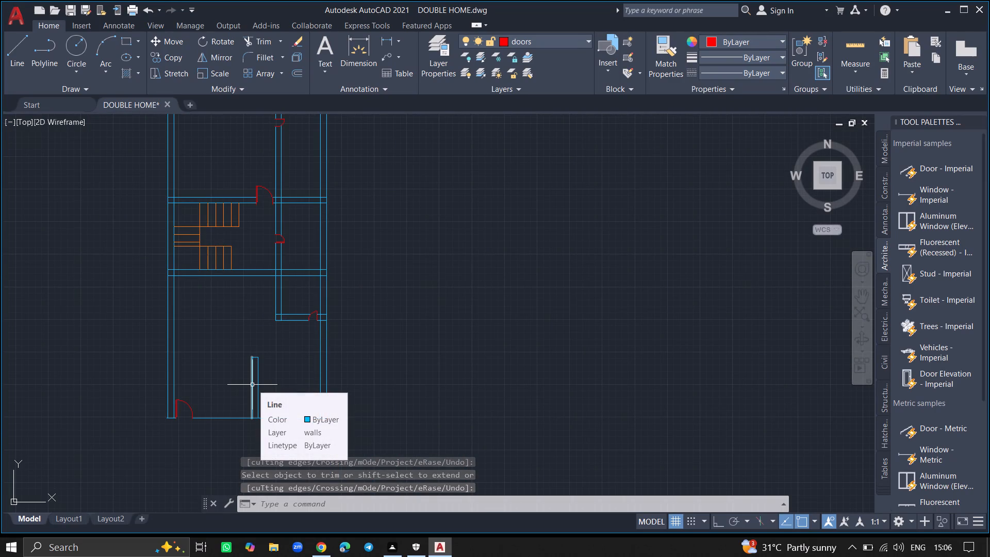
{"action": "key", "text": "ctrl+s"}
{"action": "key", "text": "ctrl+s"}
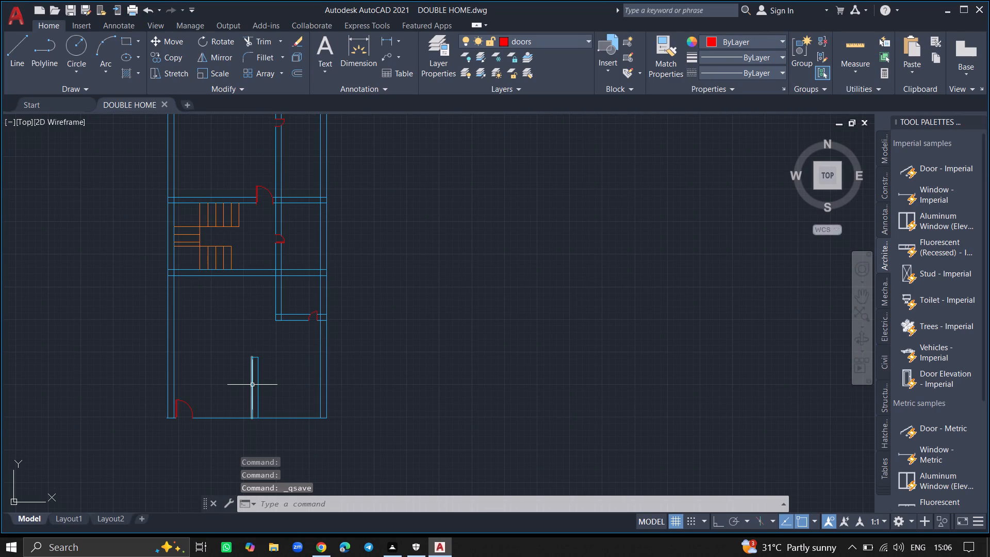
Make windows the current layer.
{"action": "scroll", "coordinate": [417, 365], "scroll_direction": "down", "scroll_amount": 3, "text": "ctrl"}
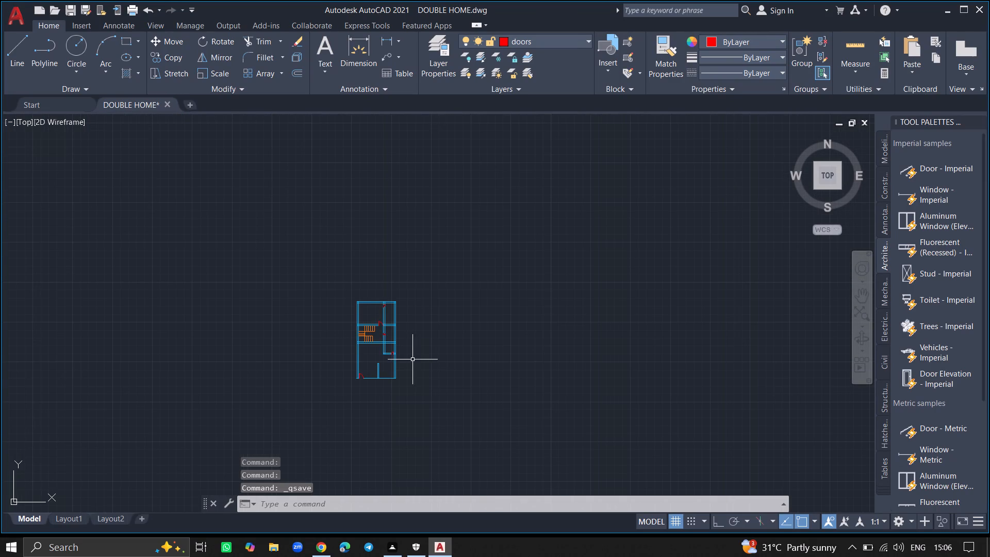
{"action": "scroll", "coordinate": [371, 326], "scroll_direction": "up", "scroll_amount": 4, "text": "ctrl"}
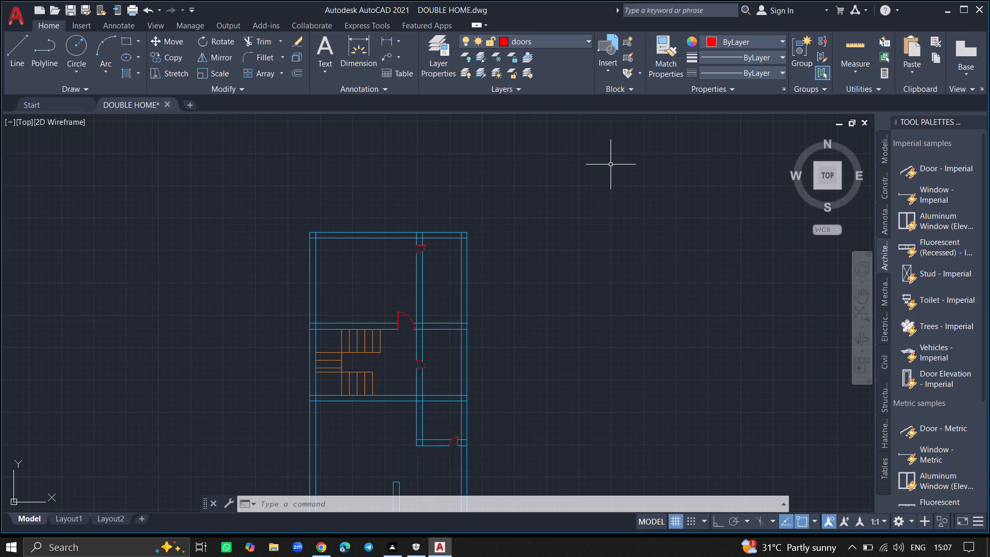
{"action": "left_click", "coordinate": [435, 77]}
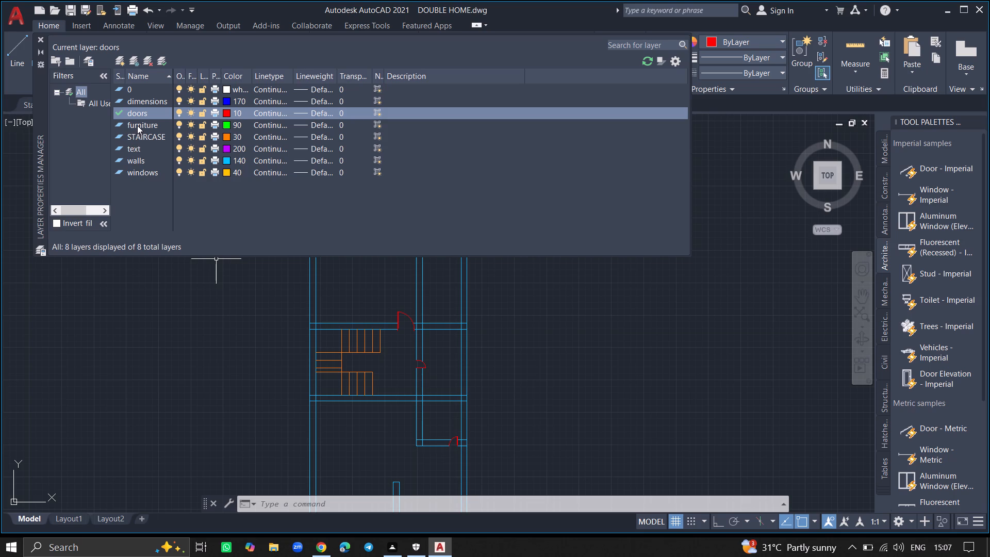
{"action": "double_click", "coordinate": [133, 175]}
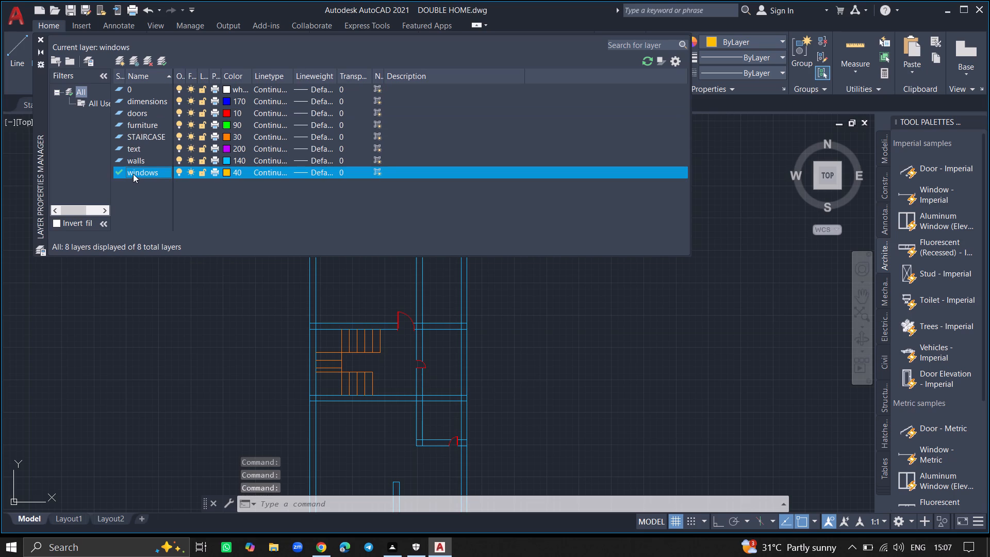
{"action": "left_click", "coordinate": [40, 38]}
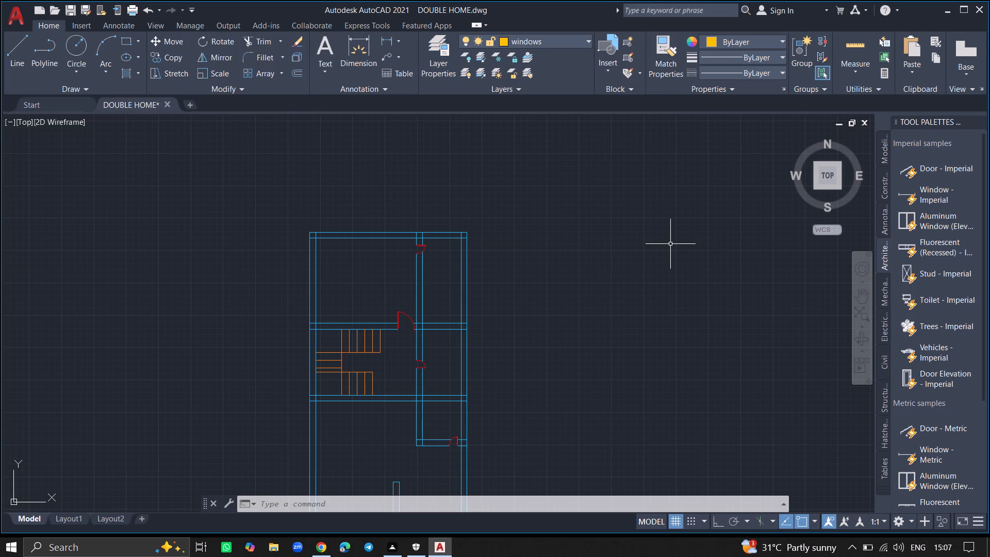
Insert the Window - Imperial block in the empty area to the upper left of the floor plan.
{"action": "left_click", "coordinate": [905, 187]}
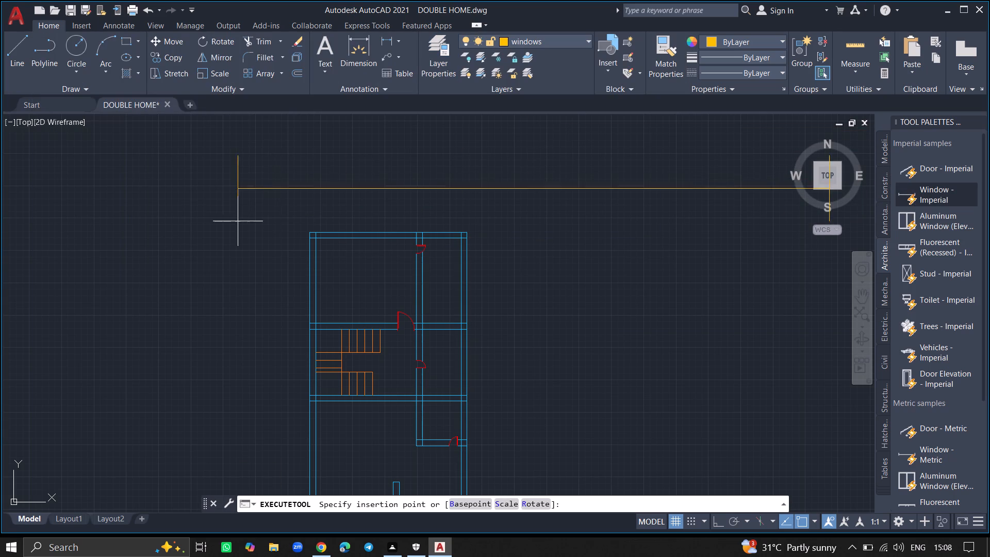
{"action": "left_click", "coordinate": [184, 237]}
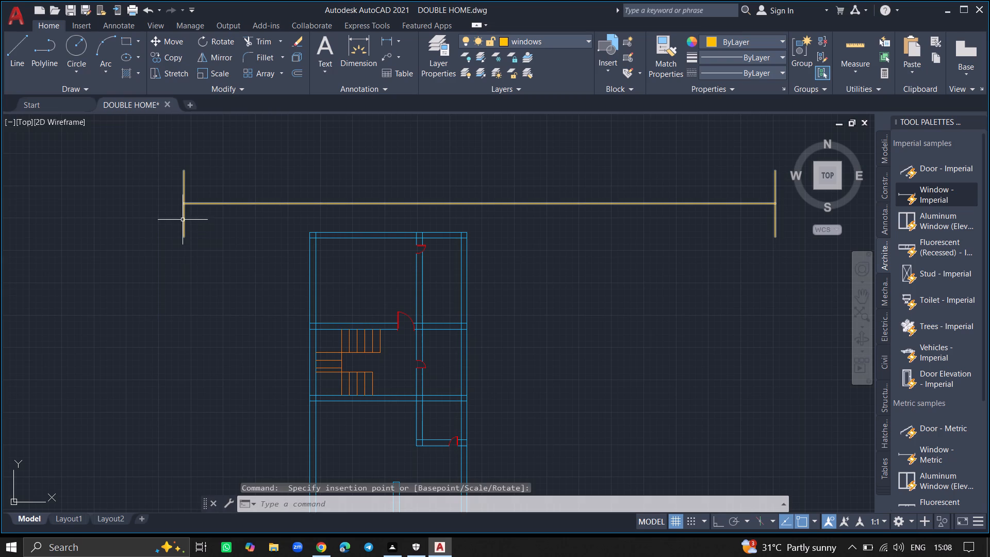
Scale the inserted window down freehand about a point on its left end so it fits within the wall thickness.
{"action": "left_click", "coordinate": [183, 220]}
{"action": "type", "text": "SC"}
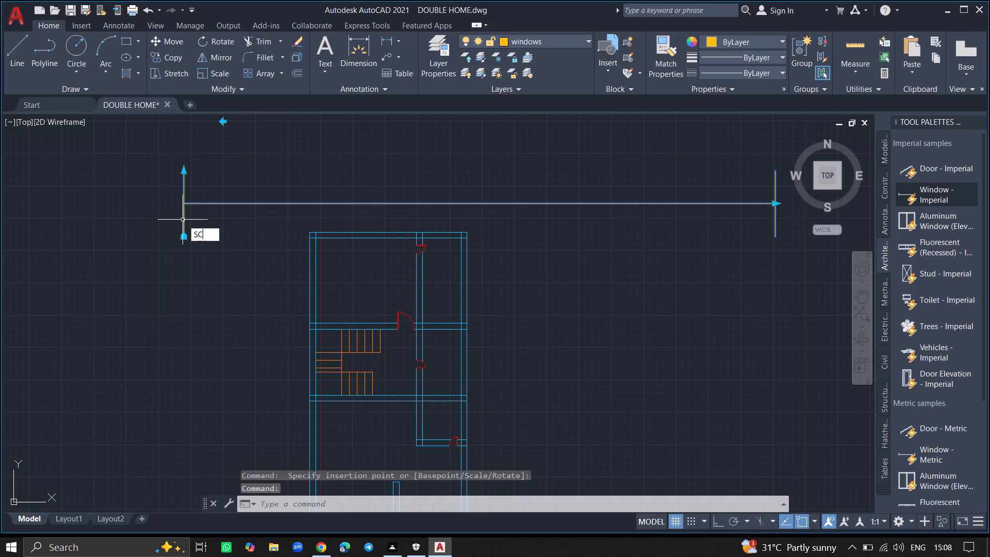
{"action": "key", "text": "Return"}
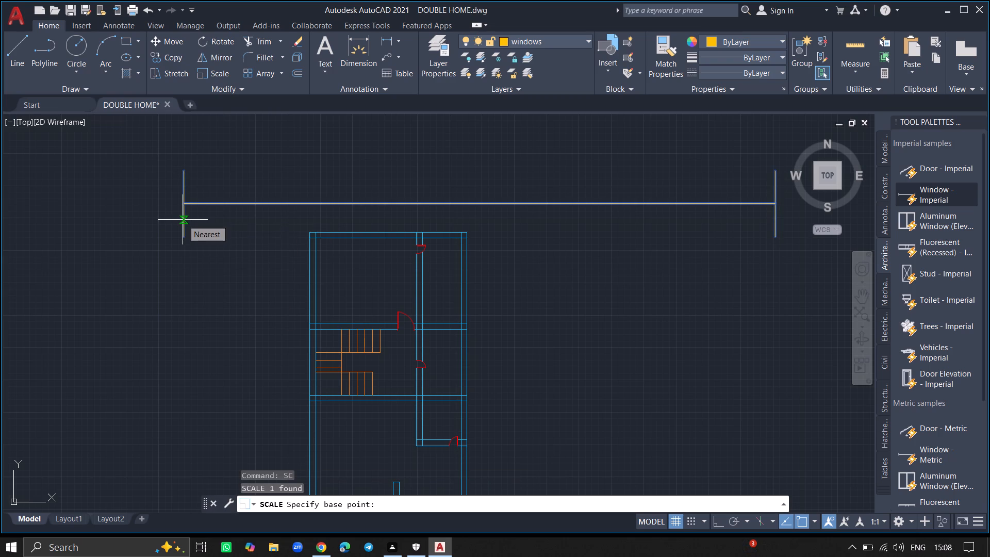
{"action": "left_click", "coordinate": [183, 220]}
{"action": "scroll", "coordinate": [196, 217], "scroll_direction": "up", "scroll_amount": 3, "text": "ctrl"}
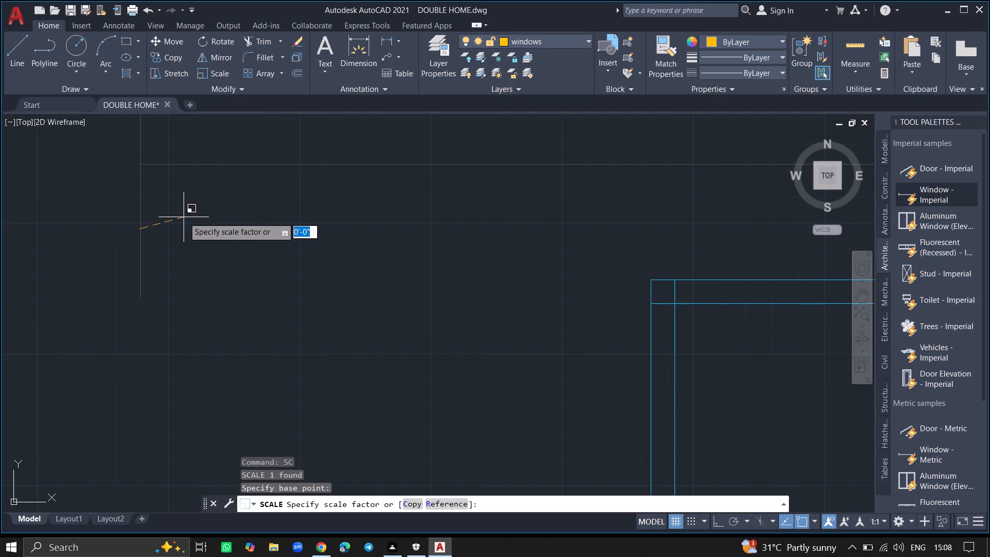
{"action": "left_click", "coordinate": [179, 217]}
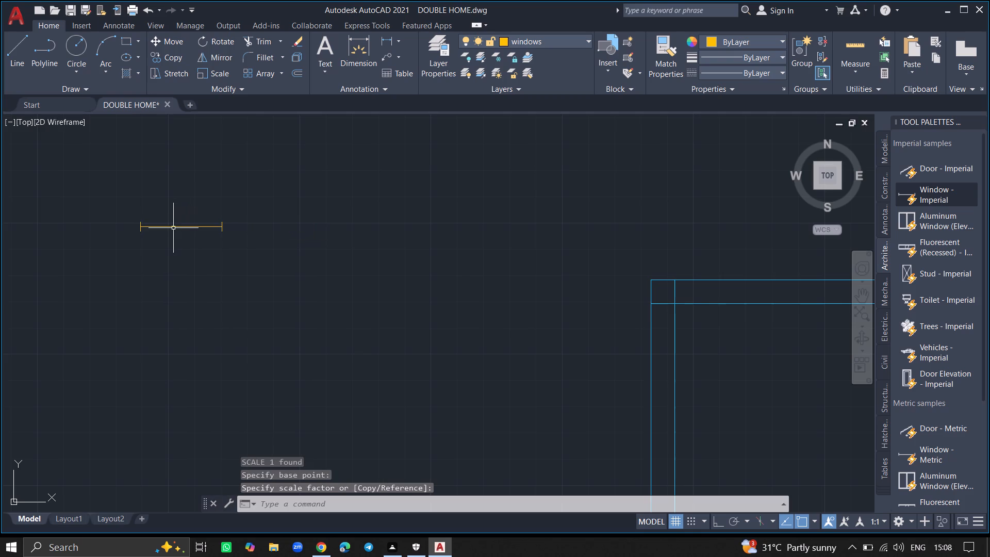
Move the scaled window about 22'-7" right into the top outer wall, between the two lines above the upper room.
{"action": "left_click", "coordinate": [173, 228]}
{"action": "type", "text": "MOVE"}
{"action": "key", "text": "Return"}
{"action": "left_click", "coordinate": [173, 228]}
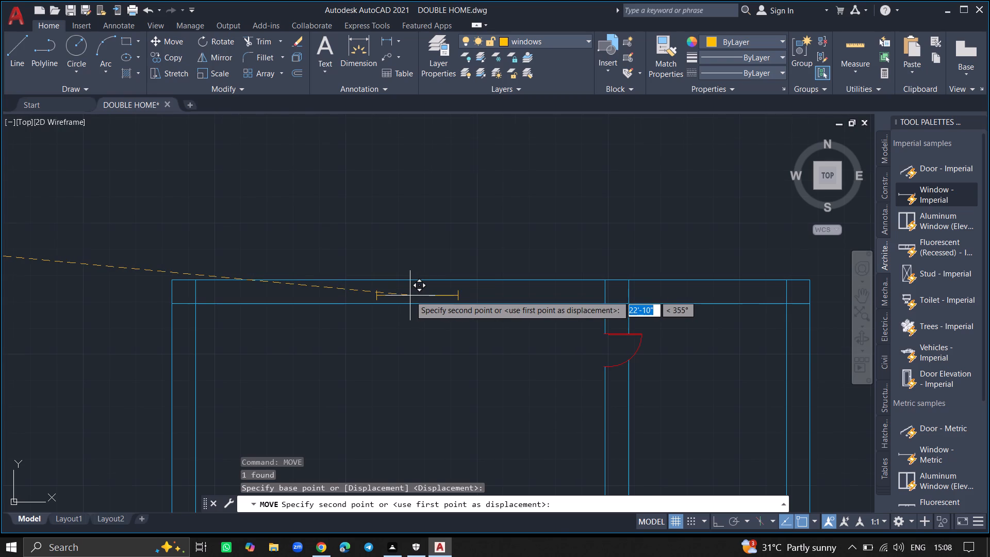
{"action": "scroll", "coordinate": [410, 296], "scroll_direction": "up", "scroll_amount": 1, "text": "ctrl"}
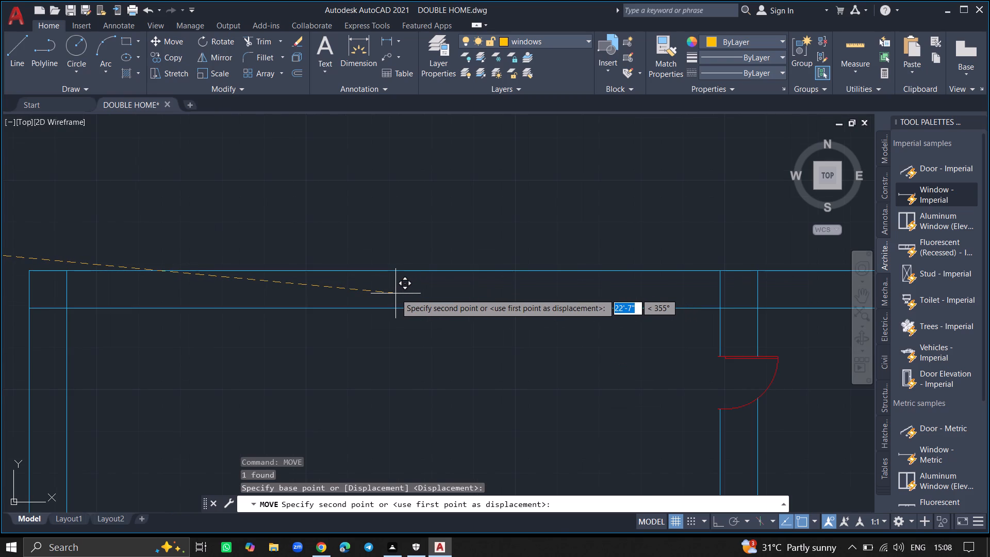
{"action": "left_click", "coordinate": [395, 293]}
{"action": "scroll", "coordinate": [383, 345], "scroll_direction": "down", "scroll_amount": 7, "text": "ctrl"}
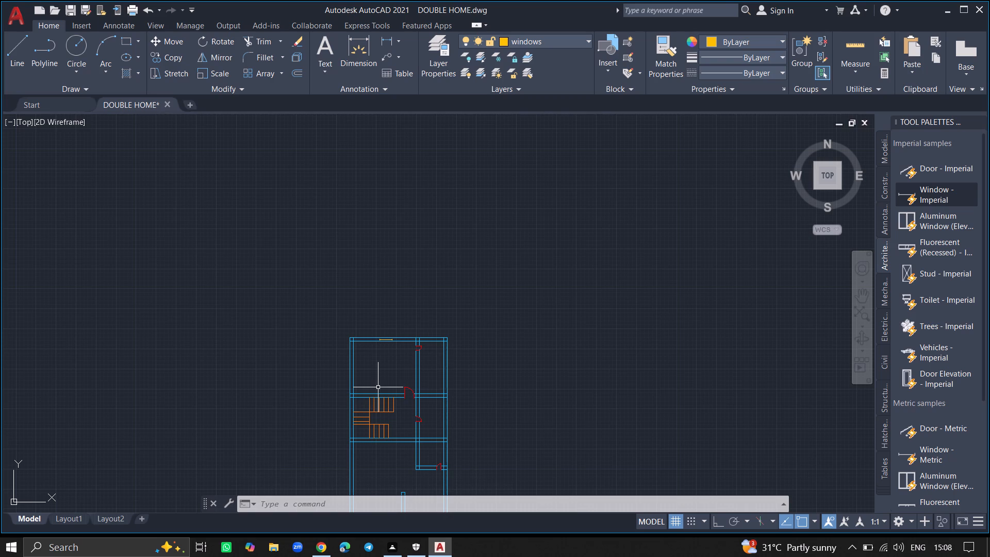
{"action": "scroll", "coordinate": [378, 348], "scroll_direction": "up", "scroll_amount": 5, "text": "ctrl"}
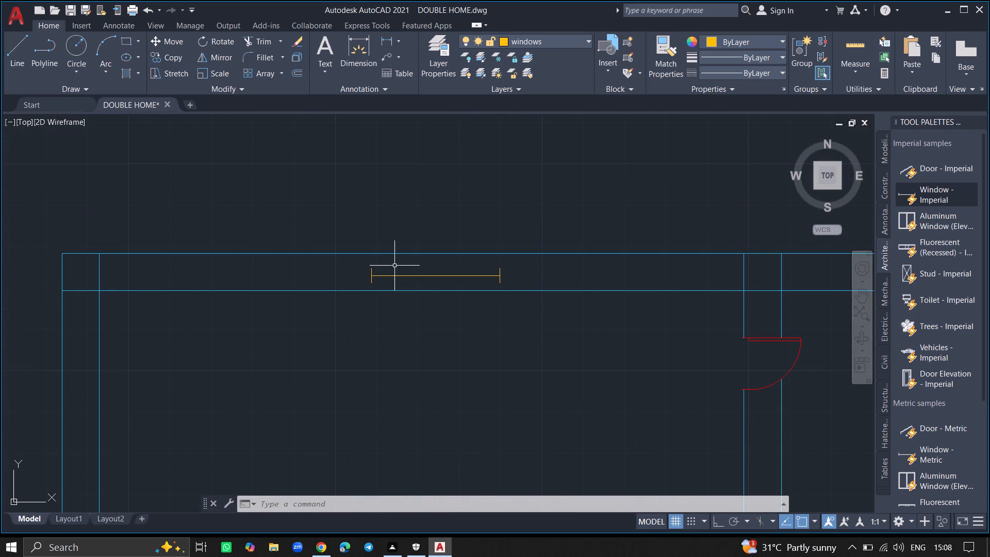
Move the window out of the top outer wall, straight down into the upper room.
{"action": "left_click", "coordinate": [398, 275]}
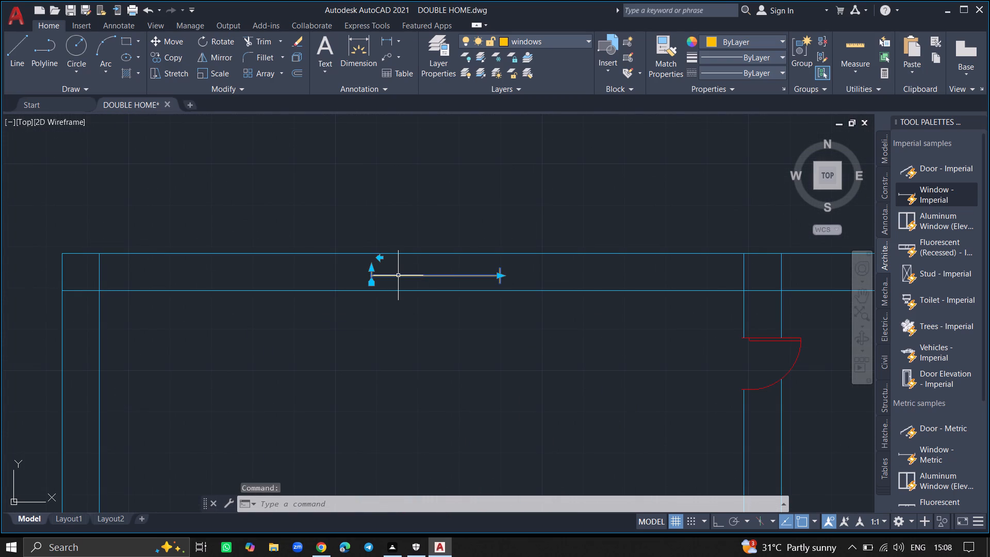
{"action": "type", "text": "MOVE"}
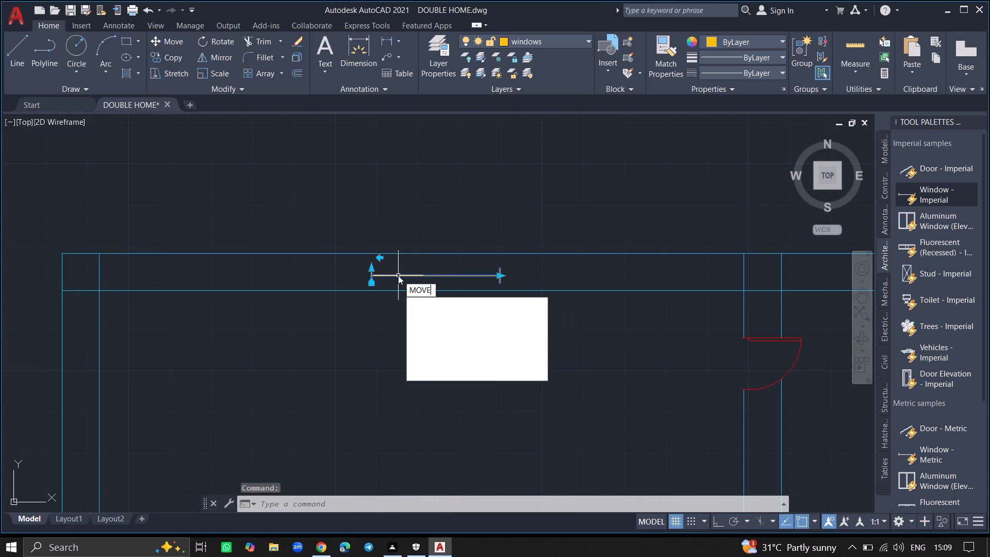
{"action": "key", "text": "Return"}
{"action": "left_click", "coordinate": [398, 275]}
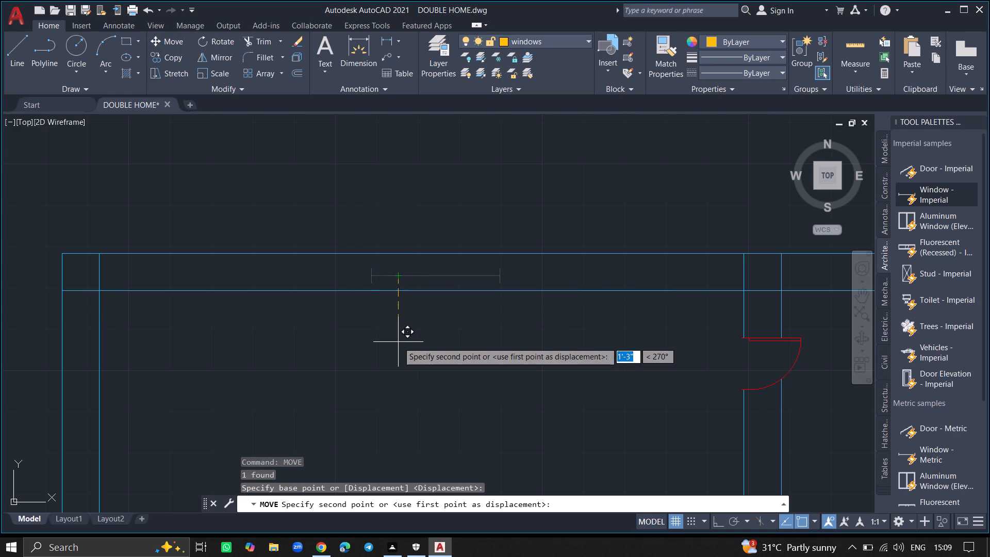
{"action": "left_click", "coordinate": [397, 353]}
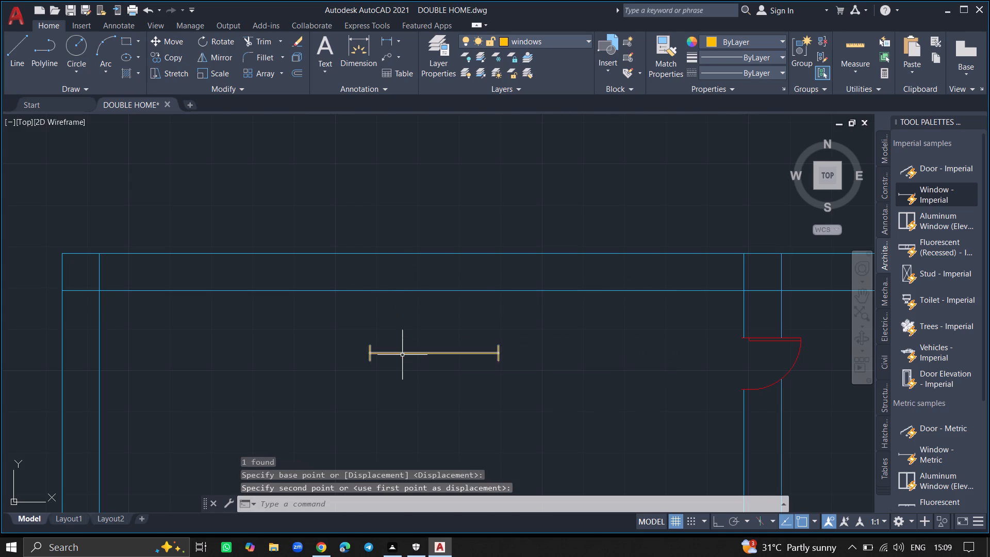
Rotate the window 90° about a point along its length, with Ortho on, so it stands vertical.
{"action": "left_click", "coordinate": [402, 355]}
{"action": "type", "text": "RO"}
{"action": "key", "text": "Return"}
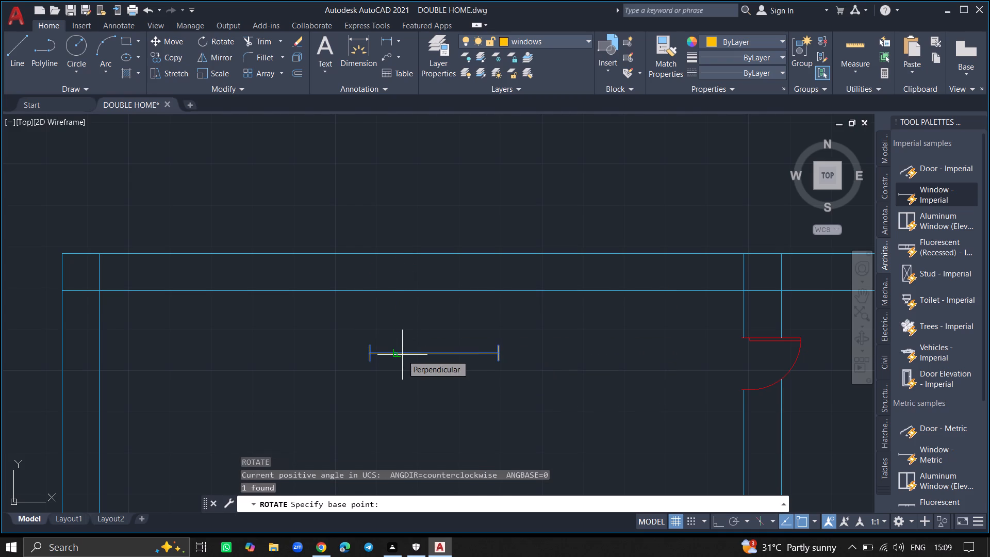
{"action": "left_click", "coordinate": [402, 355]}
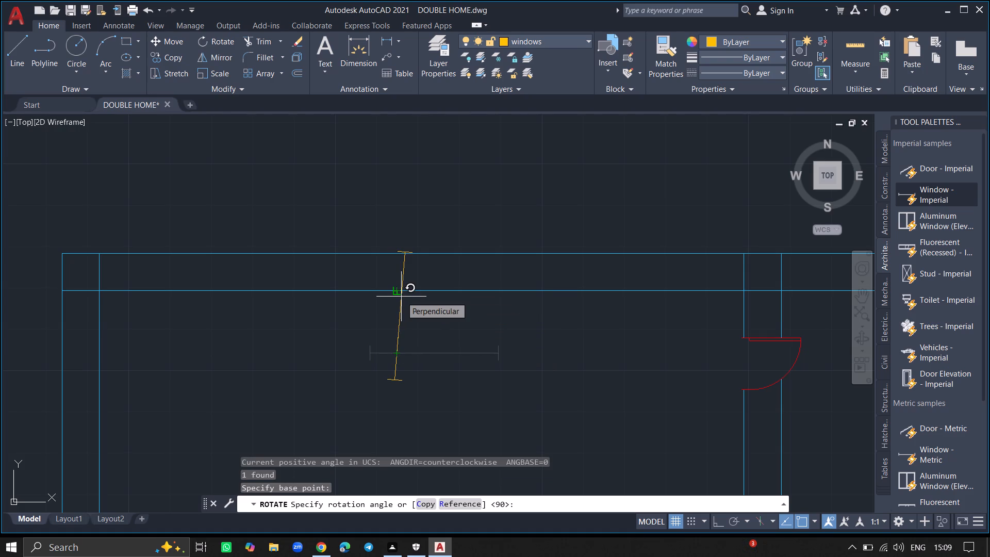
{"action": "key", "text": "F8"}
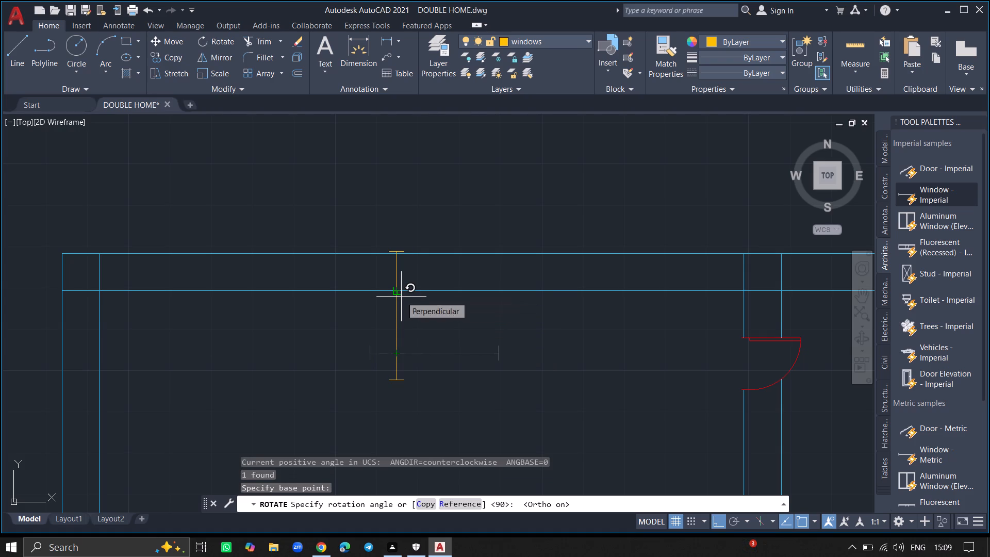
{"action": "key", "text": "Return"}
Move the vertical window by its midpoint about 7'-11" at 216°, between the two lines of the upper room's left outer wall.
{"action": "scroll", "coordinate": [401, 297], "scroll_direction": "down", "scroll_amount": 3, "text": "ctrl"}
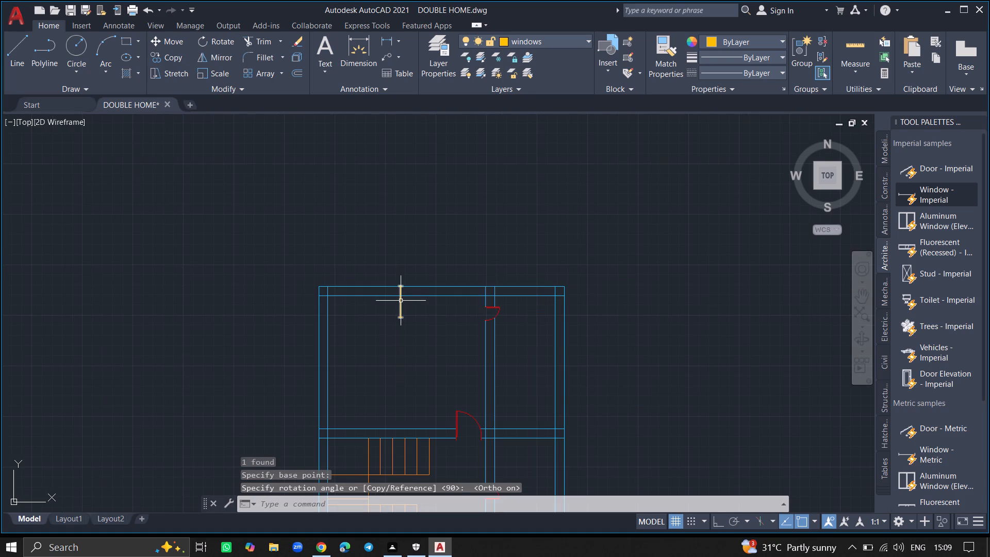
{"action": "left_click", "coordinate": [401, 301]}
{"action": "type", "text": "MOVE"}
{"action": "key", "text": "Return"}
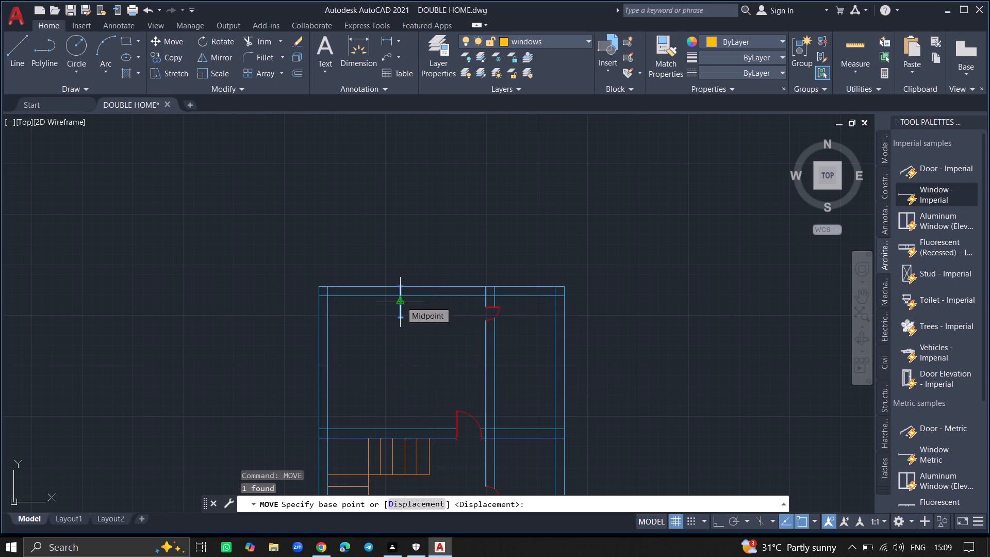
{"action": "left_click", "coordinate": [401, 301]}
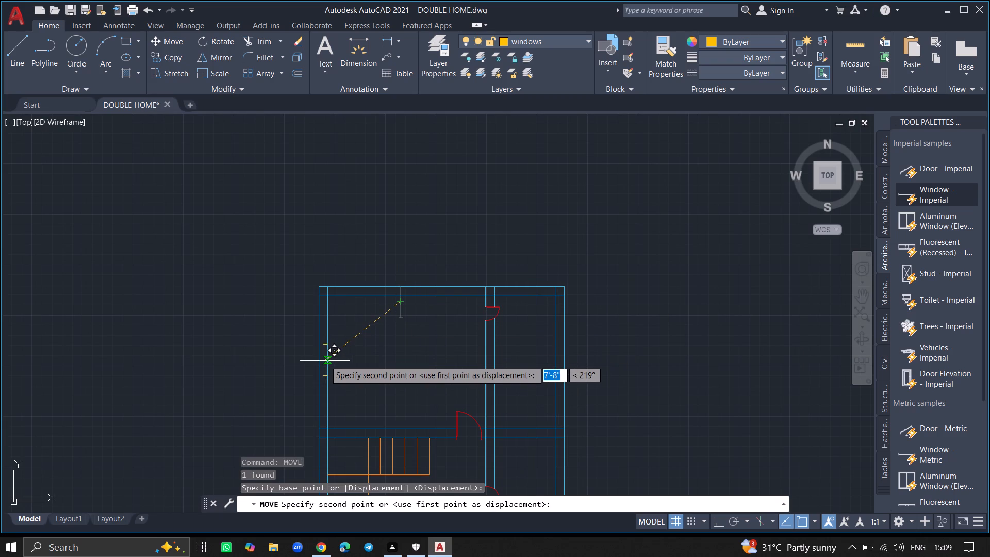
{"action": "scroll", "coordinate": [325, 361], "scroll_direction": "up", "scroll_amount": 3, "text": "ctrl"}
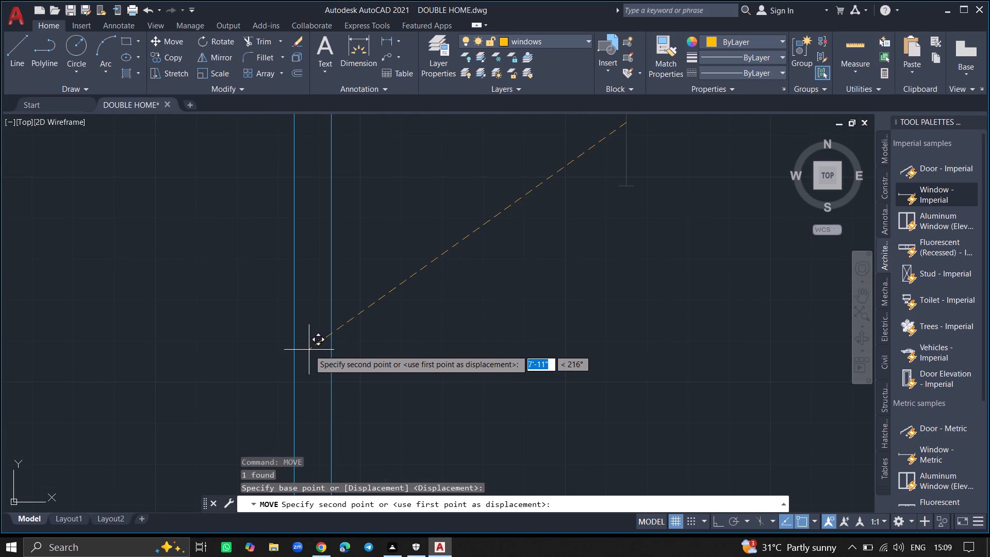
{"action": "left_click", "coordinate": [310, 350]}
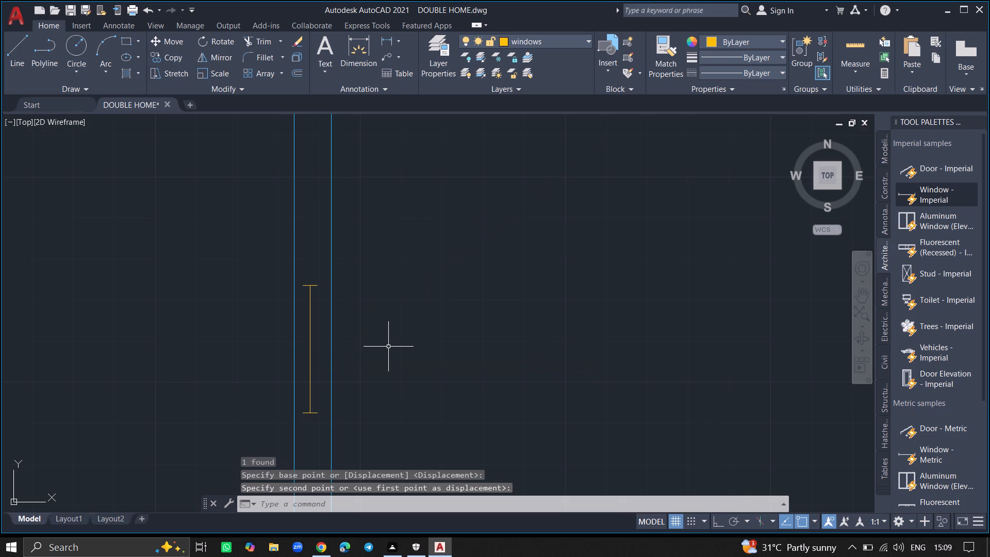
Draw a horizontal line across the left outer wall, just above the window's upper end.
{"action": "scroll", "coordinate": [388, 347], "scroll_direction": "down", "scroll_amount": 3, "text": "ctrl"}
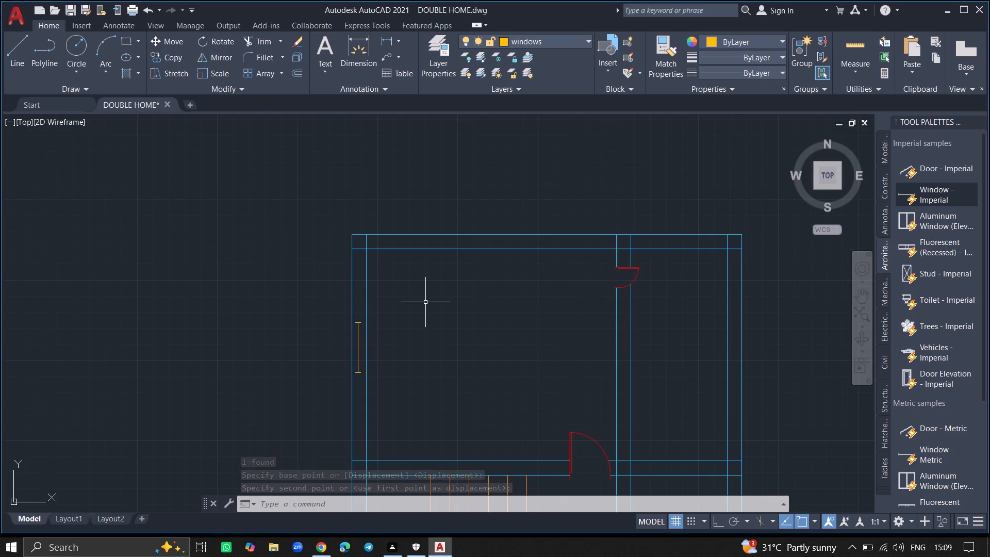
{"action": "key", "text": "l"}
{"action": "key", "text": "Return"}
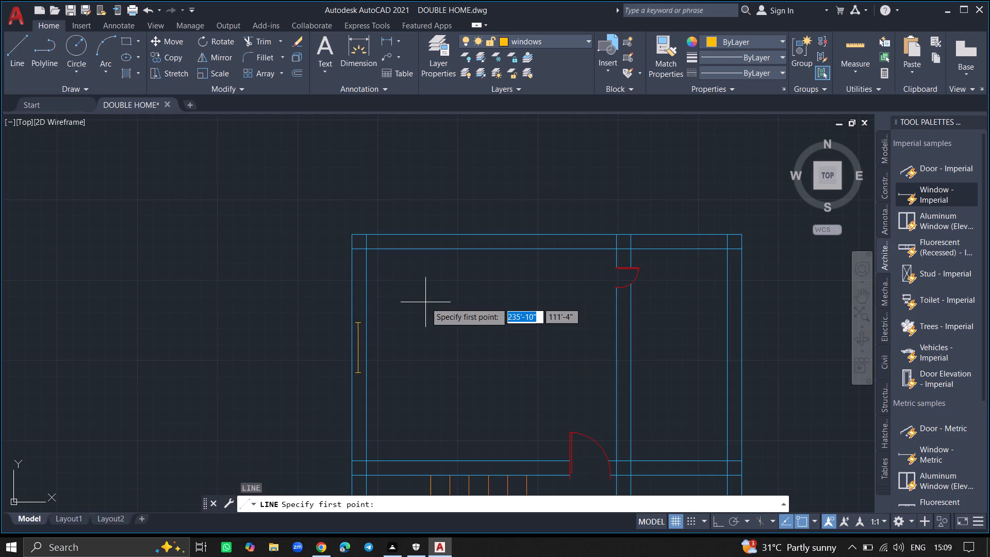
{"action": "scroll", "coordinate": [350, 315], "scroll_direction": "up", "scroll_amount": 1, "text": "ctrl"}
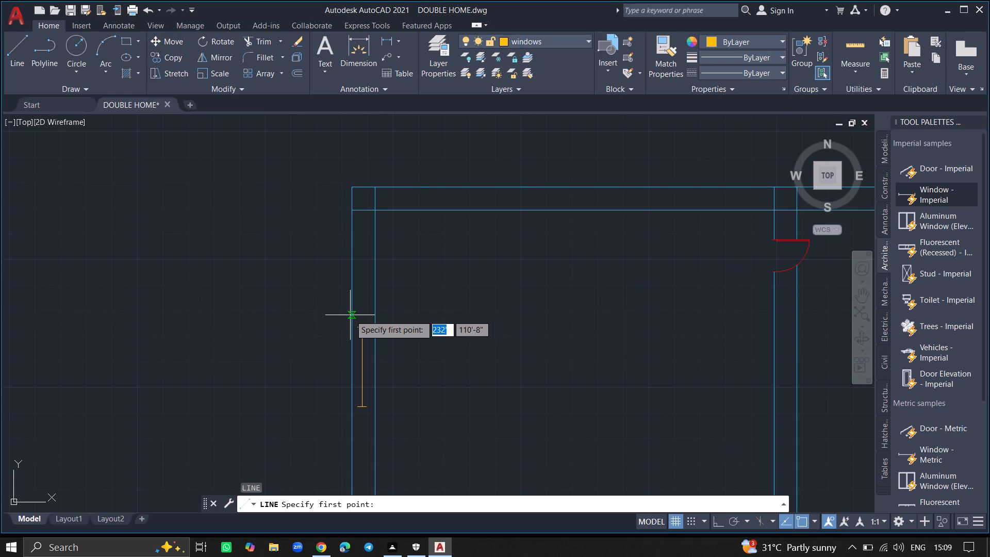
{"action": "scroll", "coordinate": [350, 315], "scroll_direction": "up", "scroll_amount": 2, "text": "ctrl"}
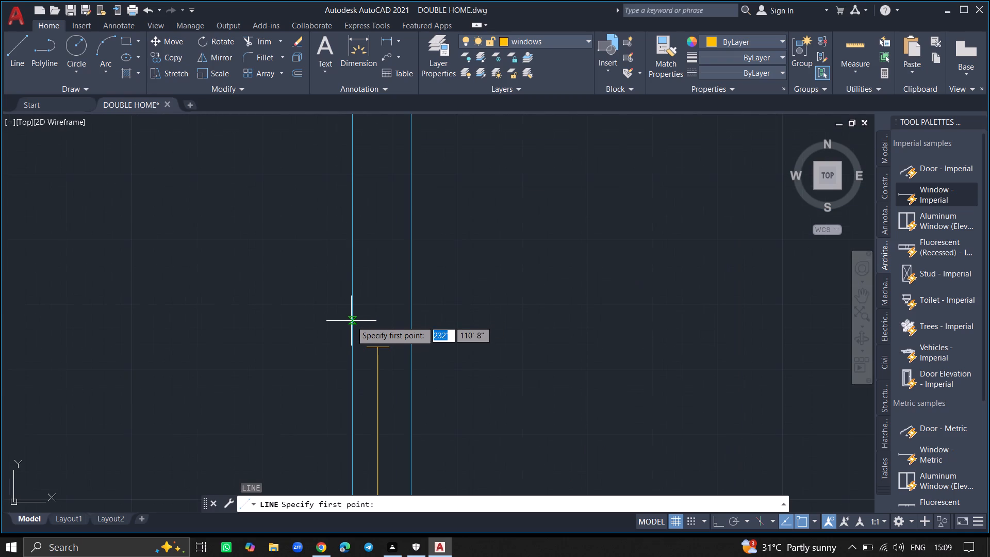
{"action": "left_click", "coordinate": [353, 325]}
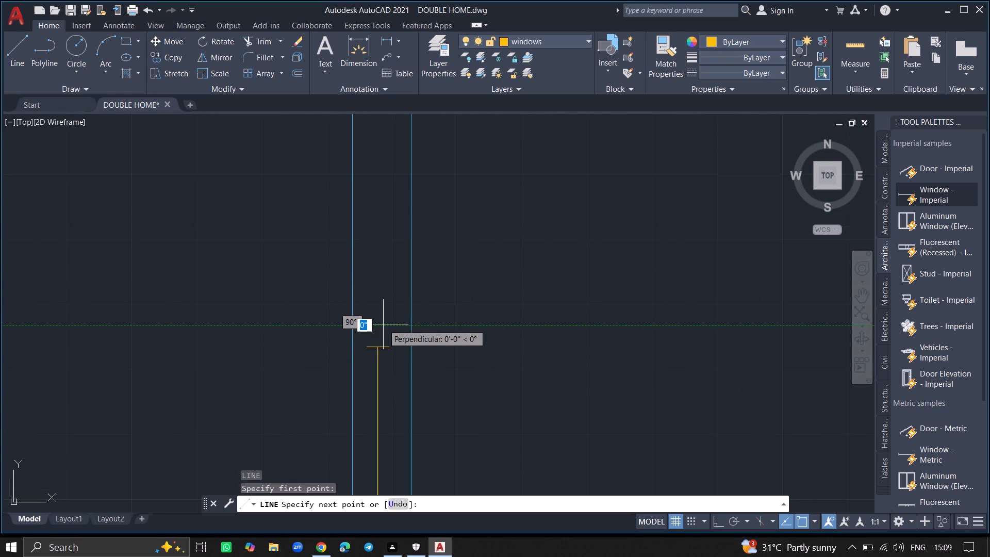
{"action": "left_click", "coordinate": [414, 324]}
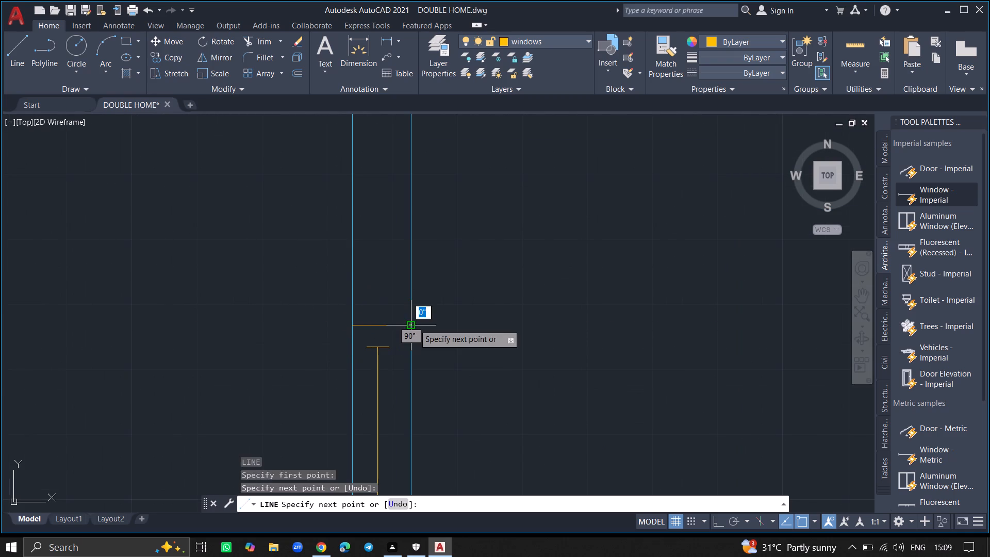
{"action": "key", "text": "Return"}
Draw a horizontal line across the left outer wall, just below the window's lower end.
{"action": "scroll", "coordinate": [414, 324], "scroll_direction": "down", "scroll_amount": 3, "text": "ctrl"}
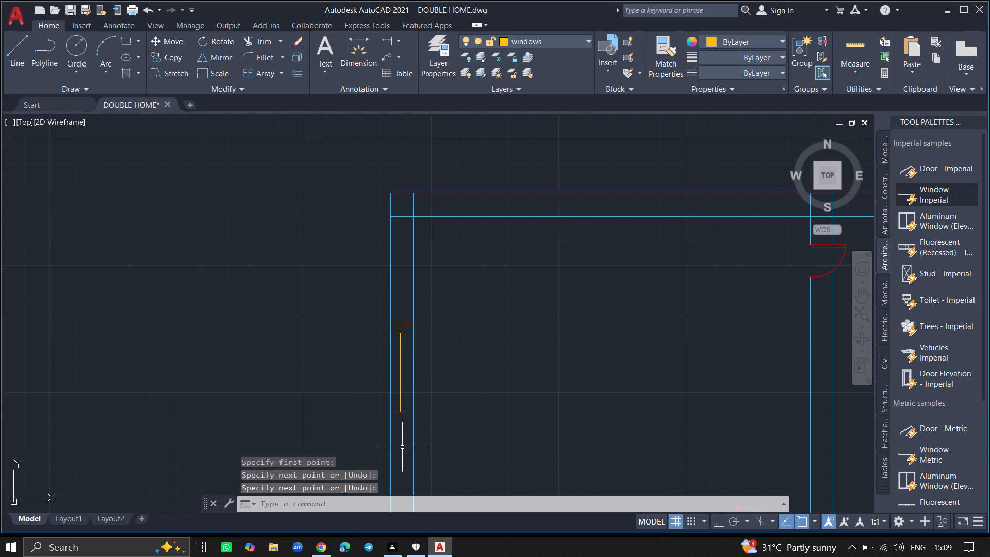
{"action": "scroll", "coordinate": [402, 451], "scroll_direction": "up", "scroll_amount": 3, "text": "ctrl"}
{"action": "key", "text": "l"}
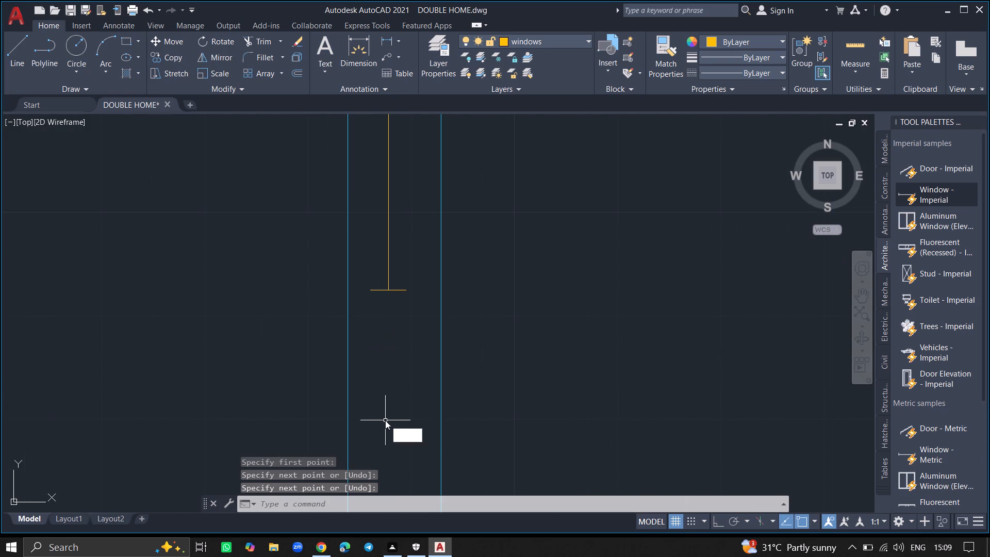
{"action": "key", "text": "Return"}
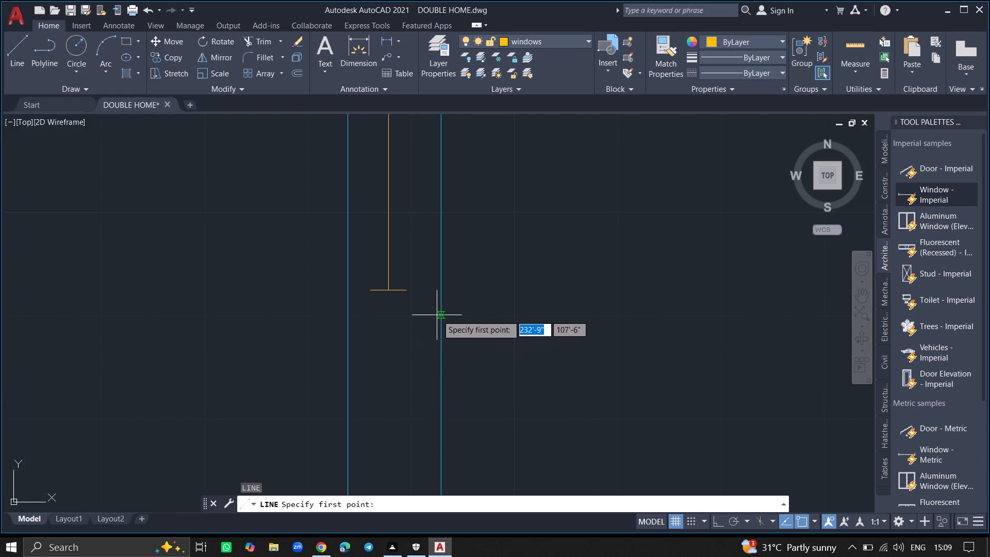
{"action": "left_click", "coordinate": [441, 315]}
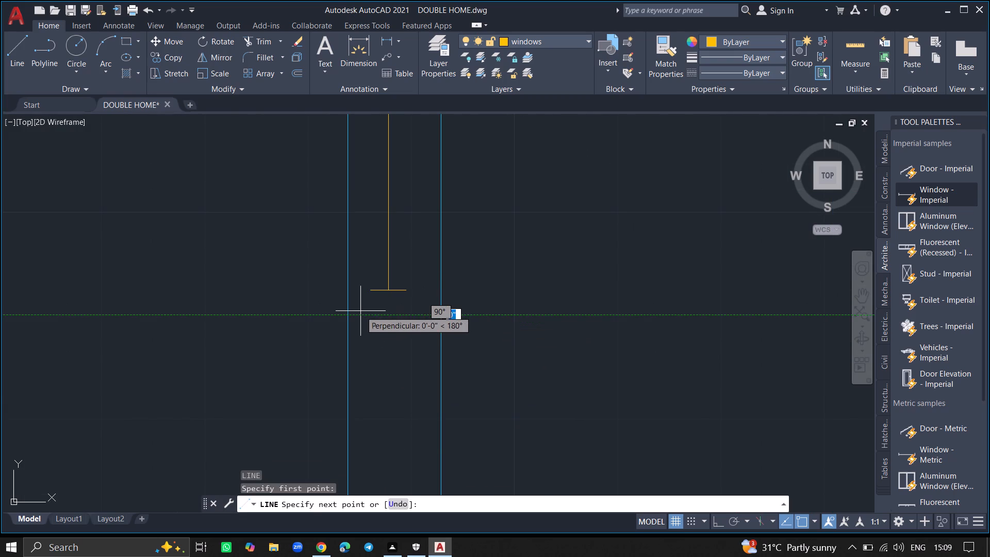
{"action": "left_click", "coordinate": [350, 317]}
{"action": "key", "text": "Return"}
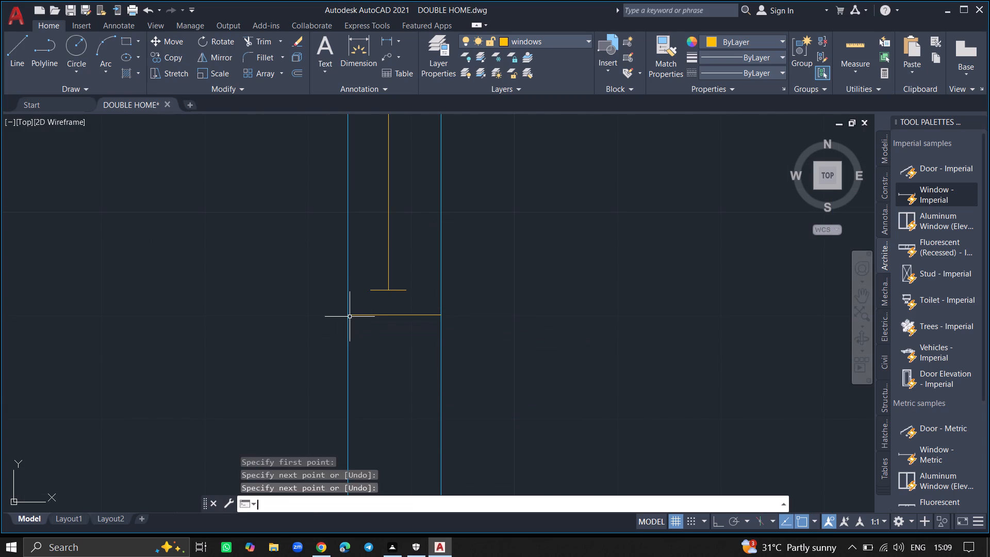
Copy the window from its midpoint about 19'-2" across, between the lines of the upper room's right outer wall.
{"action": "scroll", "coordinate": [350, 317], "scroll_direction": "down", "scroll_amount": 7, "text": "ctrl"}
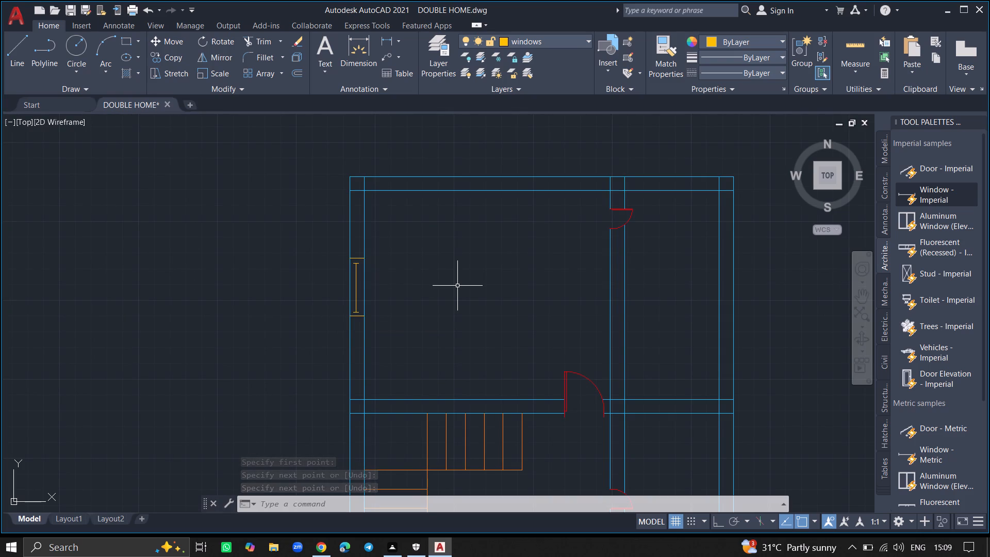
{"action": "left_click", "coordinate": [356, 290]}
{"action": "type", "text": "COPY"}
{"action": "key", "text": "Return"}
{"action": "left_click", "coordinate": [356, 290]}
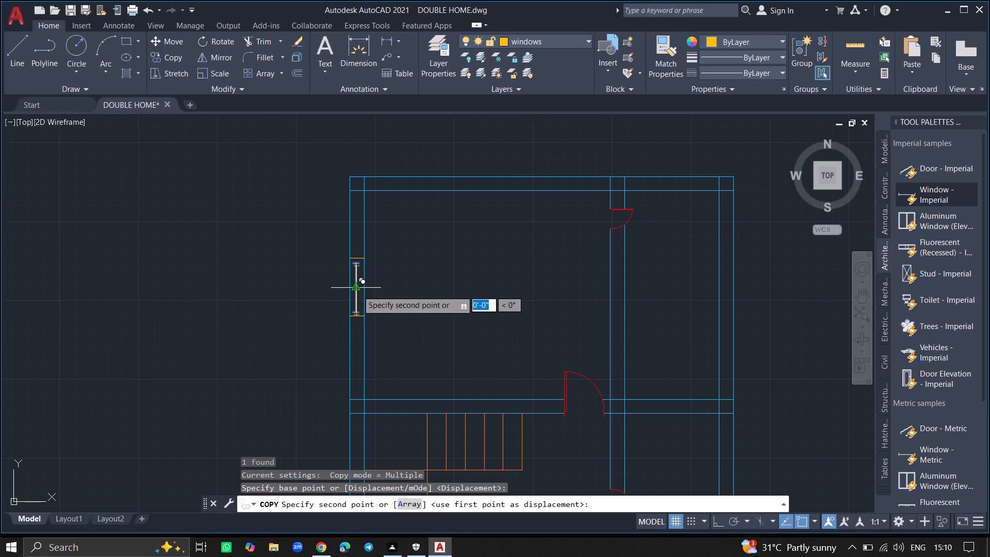
{"action": "scroll", "coordinate": [725, 296], "scroll_direction": "up", "scroll_amount": 6, "text": "ctrl"}
{"action": "left_click", "coordinate": [719, 295]}
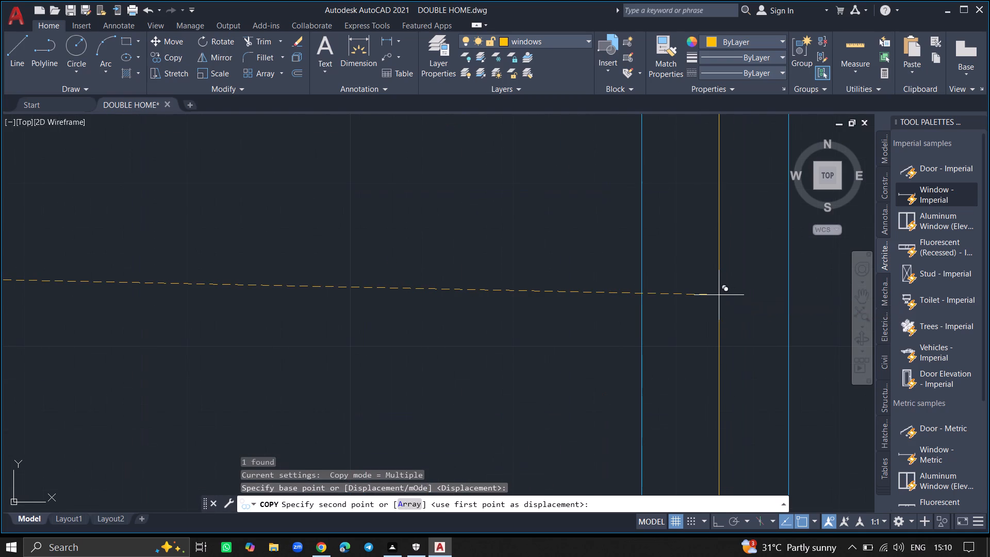
Place another window copy about 32'-11" away at 306°, in the right outer wall below the small door of the lower room.
{"action": "scroll", "coordinate": [664, 312], "scroll_direction": "down", "scroll_amount": 5, "text": "ctrl"}
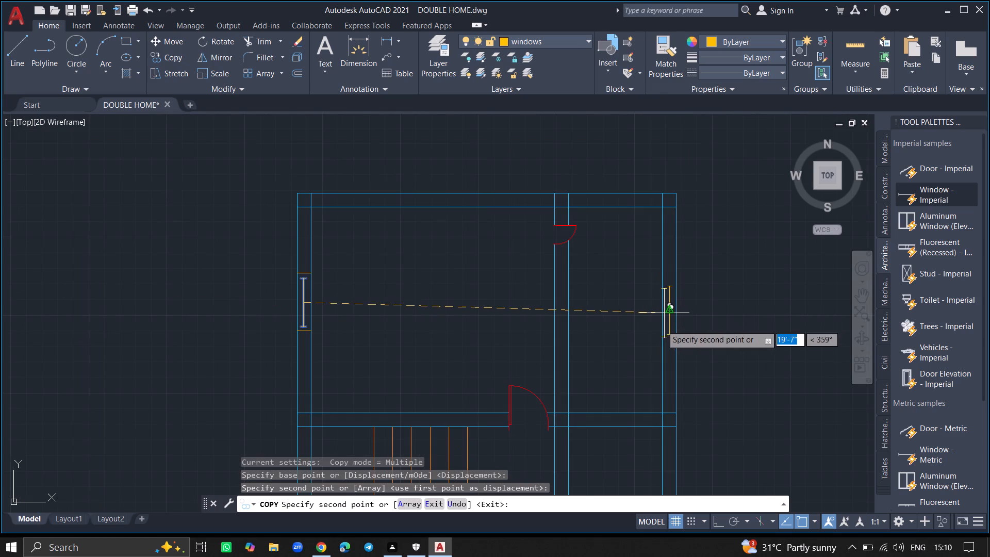
{"action": "scroll", "coordinate": [631, 367], "scroll_direction": "down", "scroll_amount": 4, "text": "ctrl"}
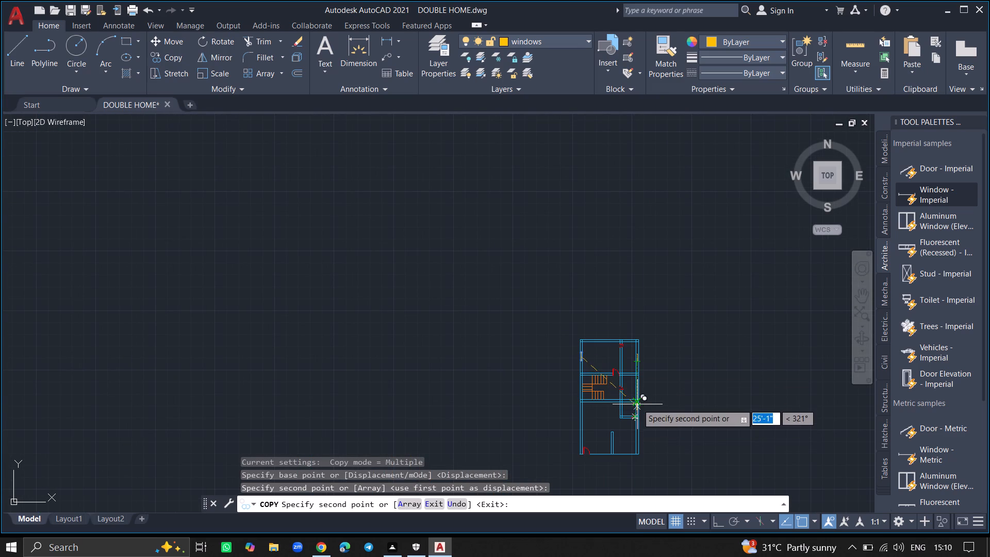
{"action": "scroll", "coordinate": [636, 435], "scroll_direction": "up", "scroll_amount": 7, "text": "ctrl"}
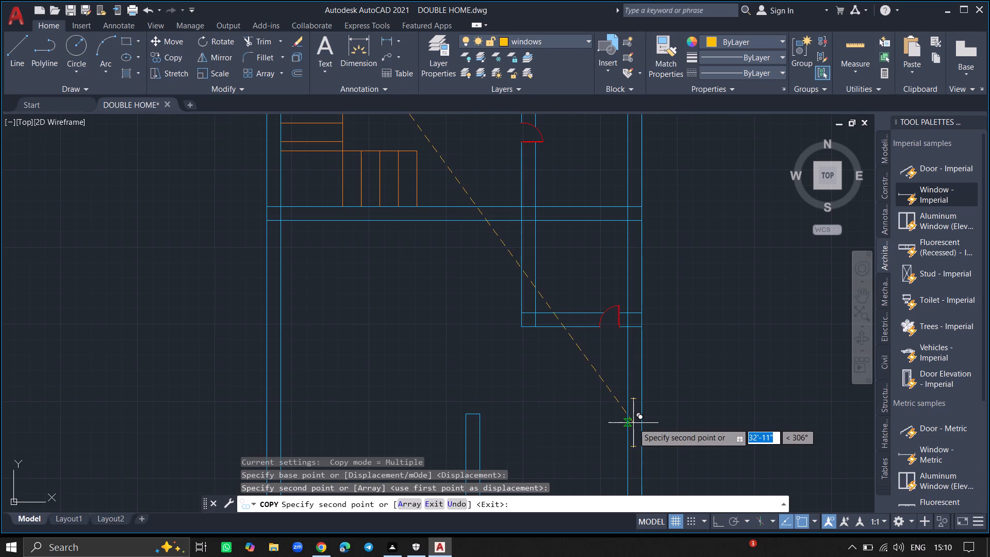
{"action": "left_click", "coordinate": [634, 423]}
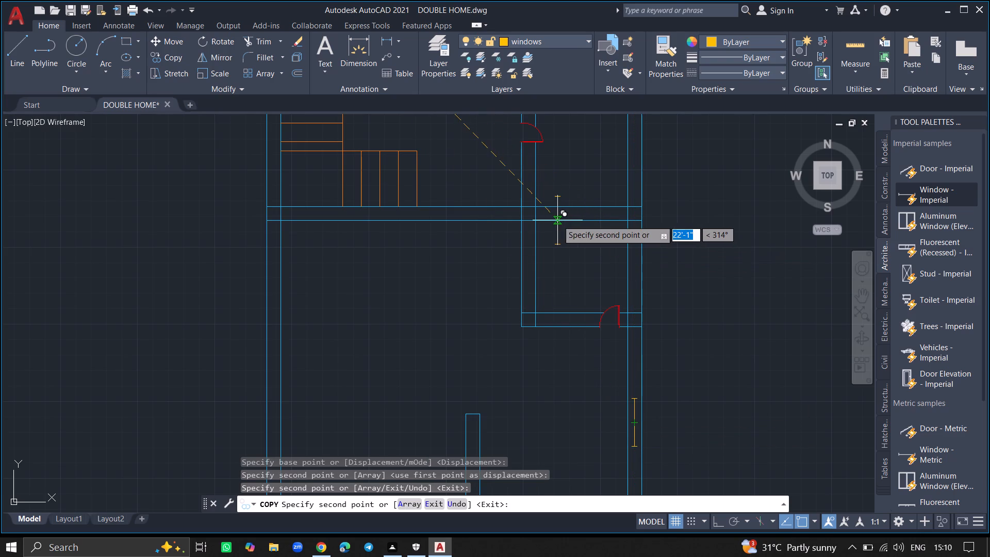
Place another window copy about 10'-7" straight below the original, in the left outer wall beside the staircase landing.
{"action": "scroll", "coordinate": [557, 220], "scroll_direction": "down", "scroll_amount": 2, "text": "ctrl"}
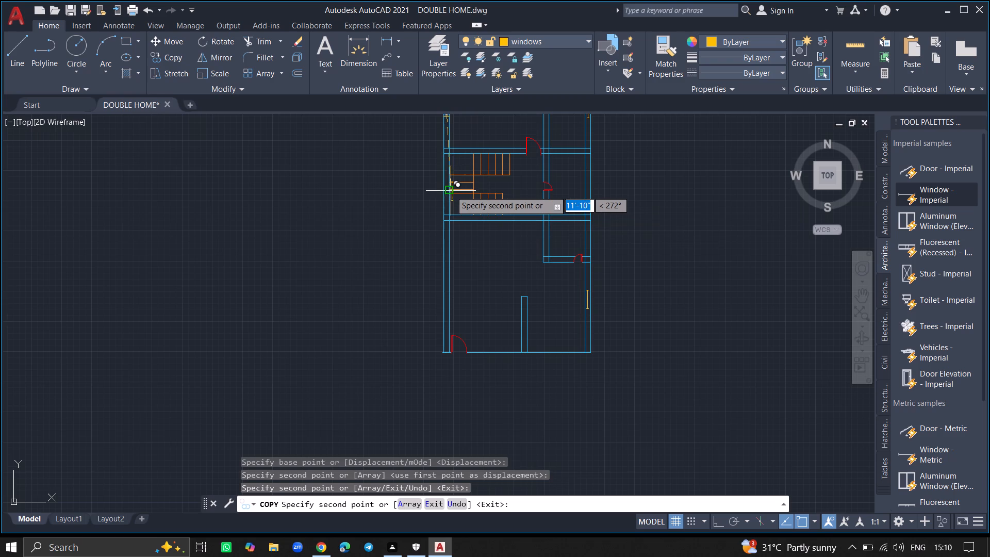
{"action": "scroll", "coordinate": [447, 191], "scroll_direction": "up", "scroll_amount": 3, "text": "ctrl"}
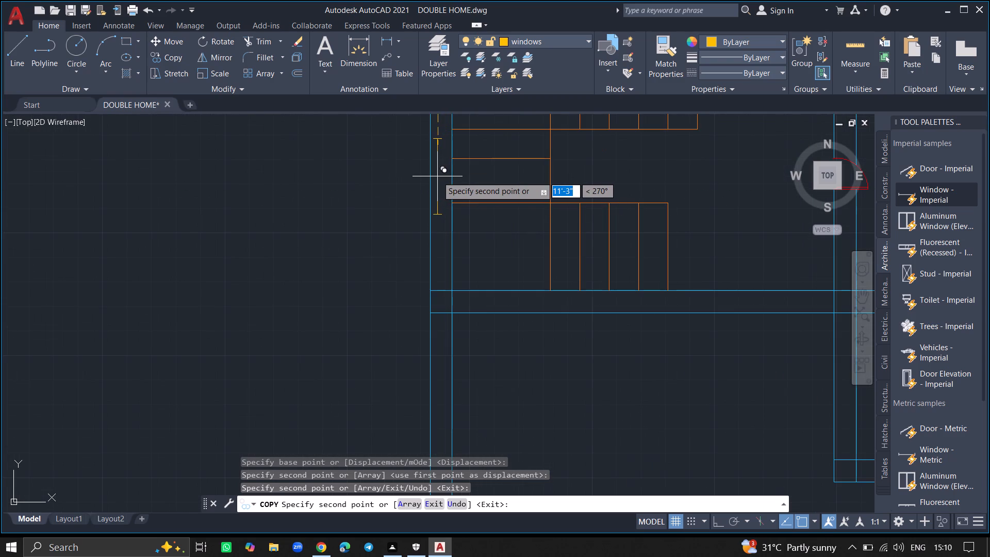
{"action": "scroll", "coordinate": [437, 176], "scroll_direction": "down", "scroll_amount": 2, "text": "ctrl"}
{"action": "scroll", "coordinate": [434, 163], "scroll_direction": "up", "scroll_amount": 4, "text": "ctrl"}
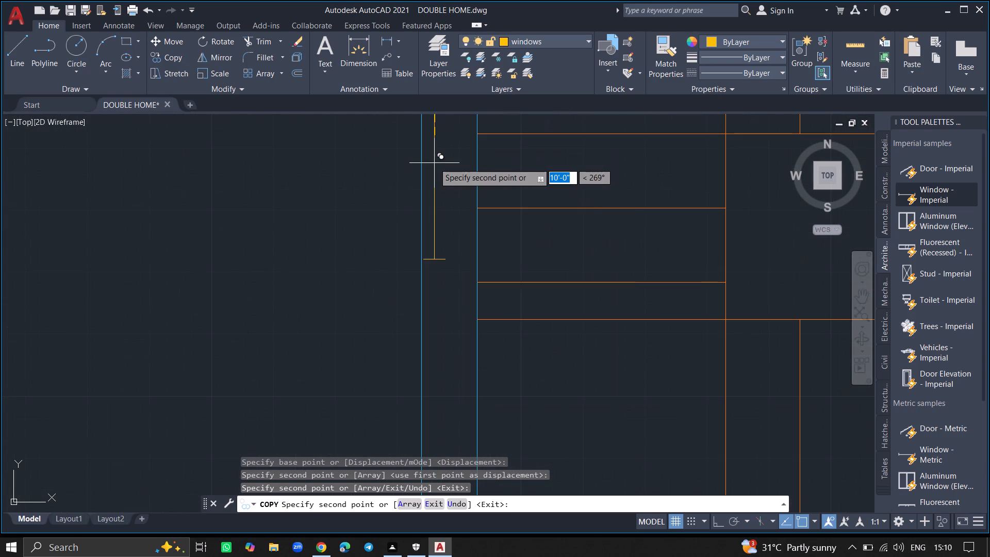
{"action": "left_click", "coordinate": [452, 204]}
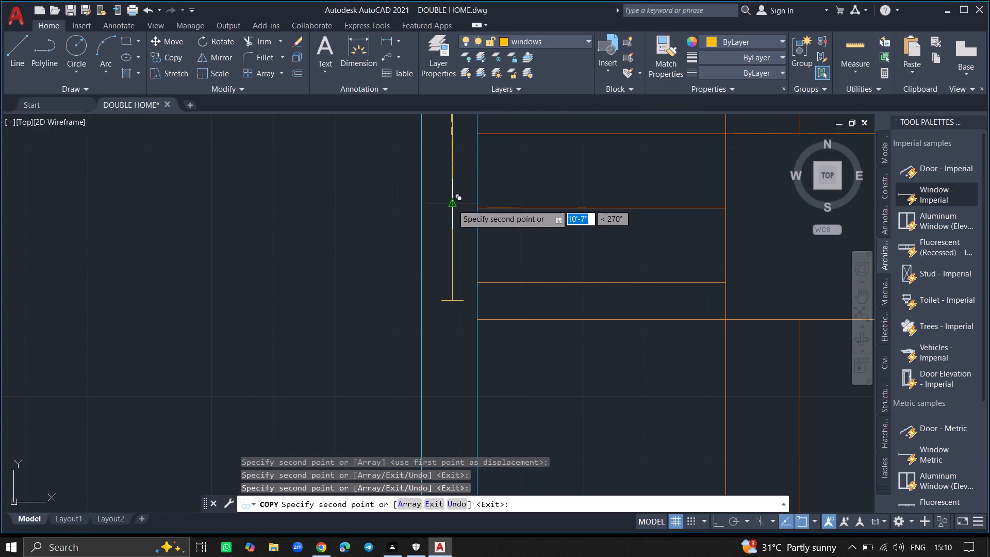
{"action": "scroll", "coordinate": [571, 299], "scroll_direction": "down", "scroll_amount": 4, "text": "ctrl"}
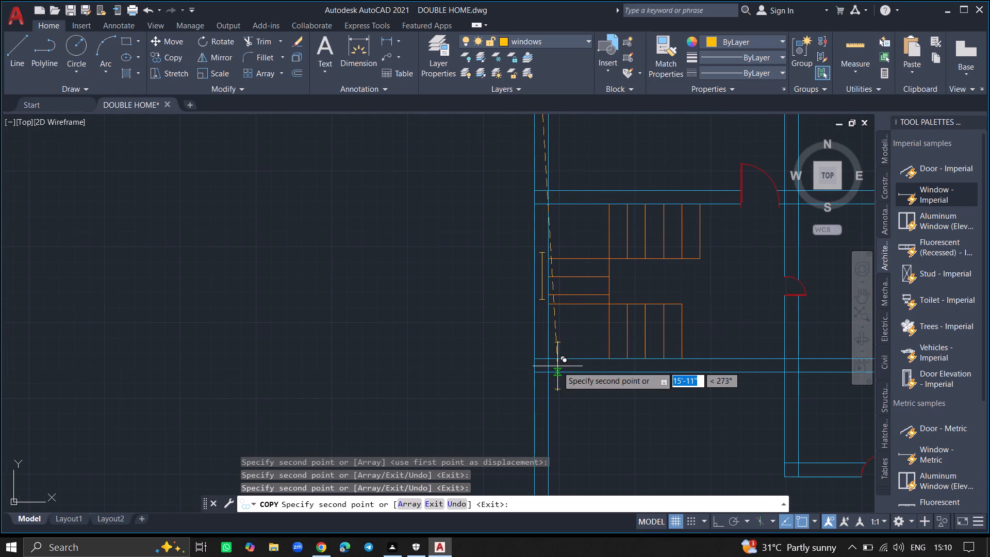
Place the last window copy about 26'-2" straight below the original, in the lower room's left outer wall above the entrance door.
{"action": "scroll", "coordinate": [557, 366], "scroll_direction": "down", "scroll_amount": 2, "text": "ctrl"}
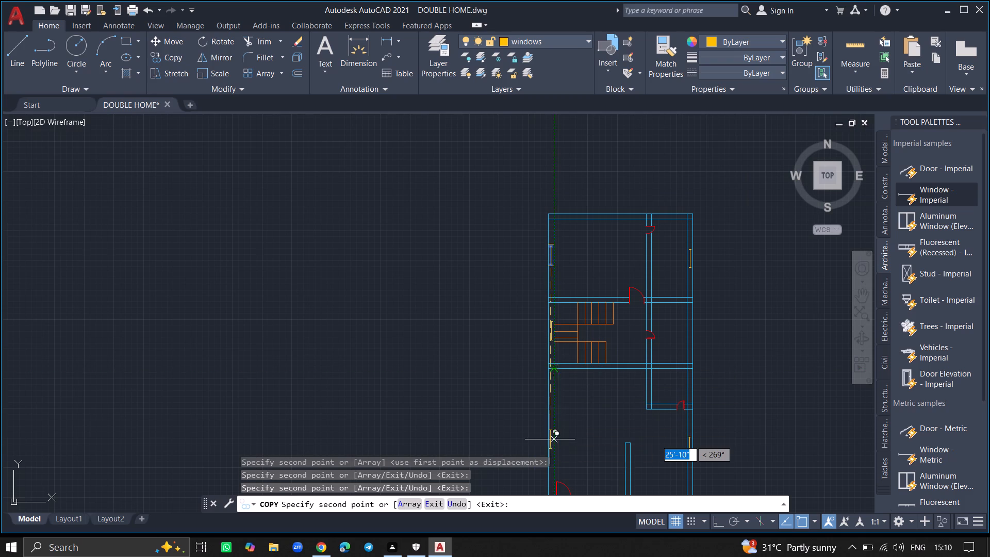
{"action": "scroll", "coordinate": [588, 409], "scroll_direction": "down", "scroll_amount": 2, "text": "ctrl"}
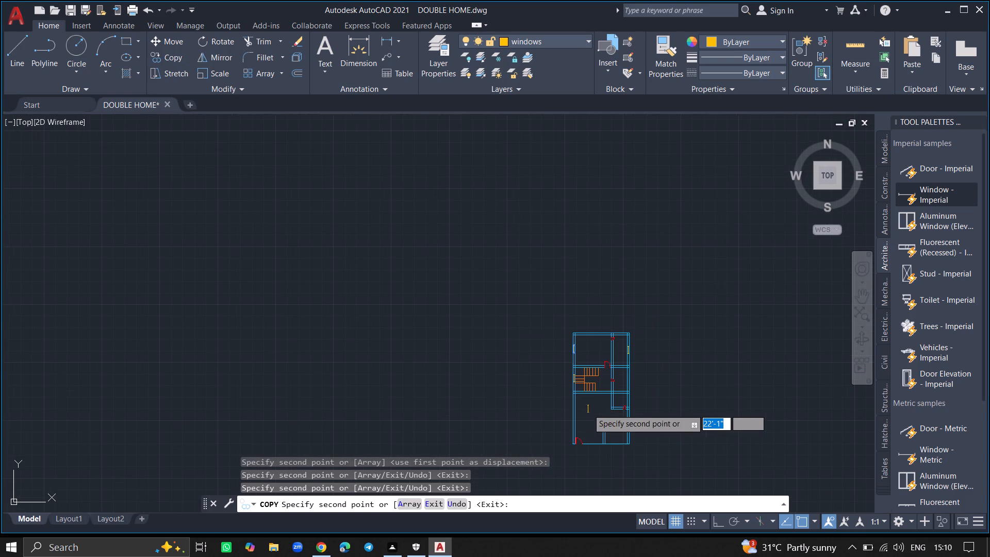
{"action": "scroll", "coordinate": [580, 441], "scroll_direction": "up", "scroll_amount": 5, "text": "ctrl"}
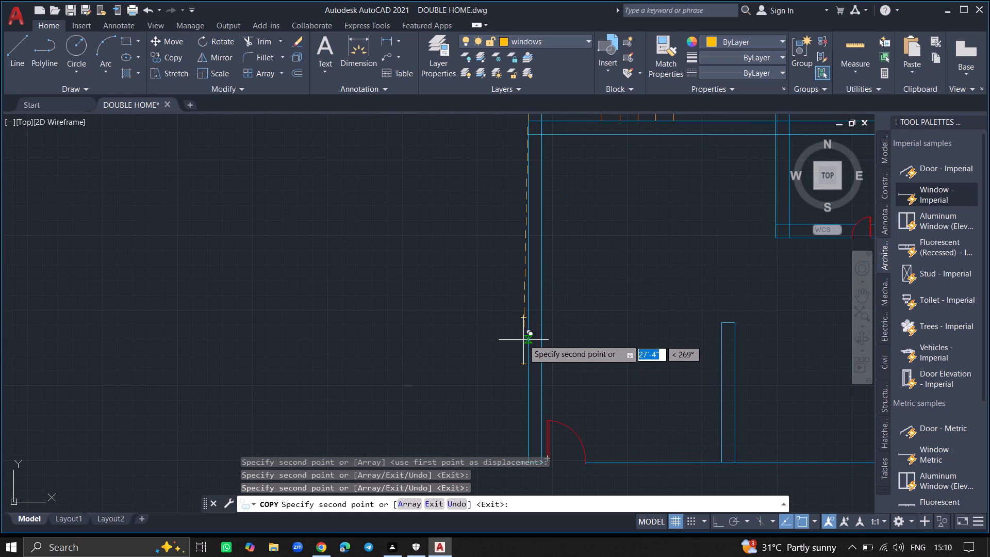
{"action": "scroll", "coordinate": [534, 319], "scroll_direction": "up", "scroll_amount": 5, "text": "ctrl"}
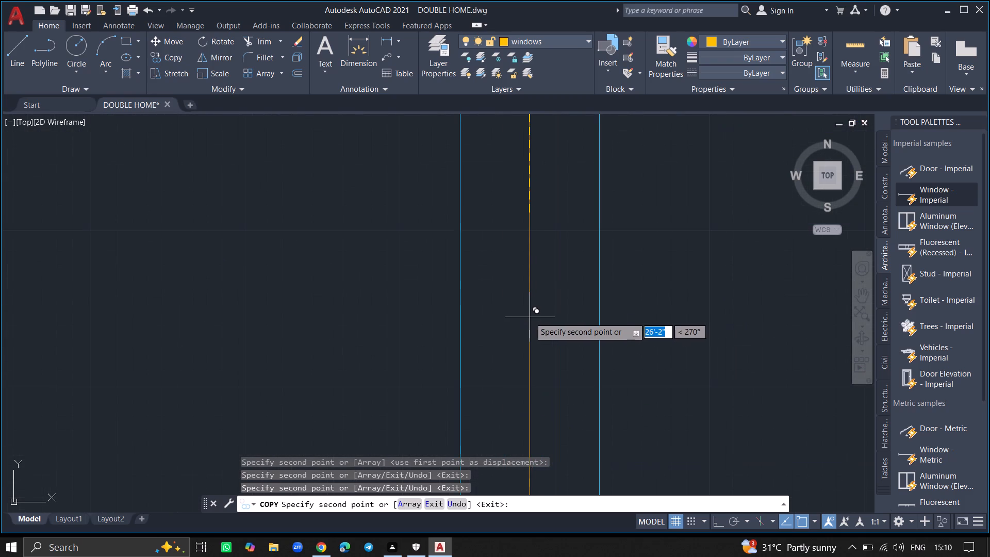
{"action": "left_click", "coordinate": [530, 317]}
{"action": "key", "text": "Return"}
Draw a horizontal jamb line across the left outer wall, just above the upper end of the lower room's window.
{"action": "scroll", "coordinate": [530, 317], "scroll_direction": "down", "scroll_amount": 7, "text": "ctrl"}
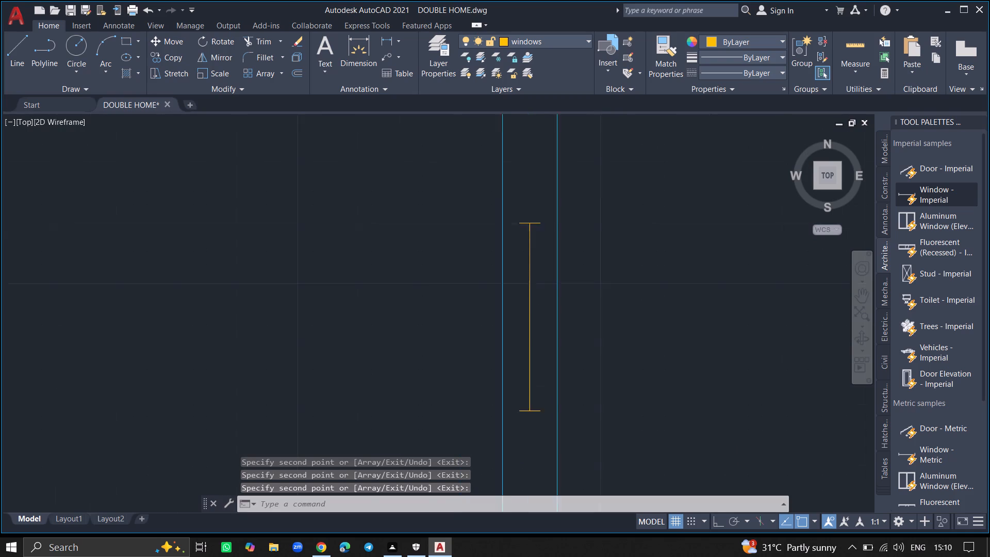
{"action": "key", "text": "l"}
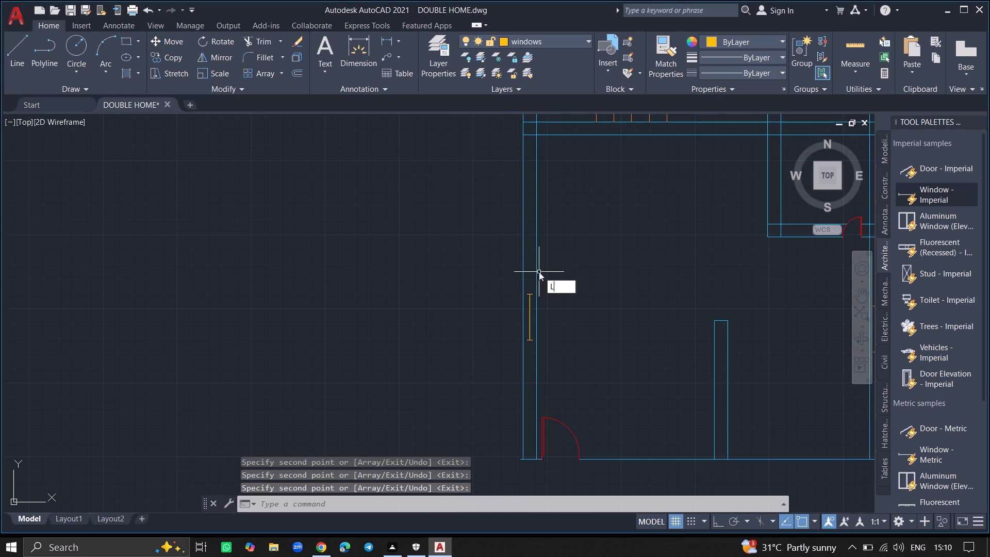
{"action": "key", "text": "Return"}
{"action": "scroll", "coordinate": [539, 272], "scroll_direction": "up", "scroll_amount": 6, "text": "ctrl"}
{"action": "scroll", "coordinate": [516, 324], "scroll_direction": "down", "scroll_amount": 4, "text": "ctrl"}
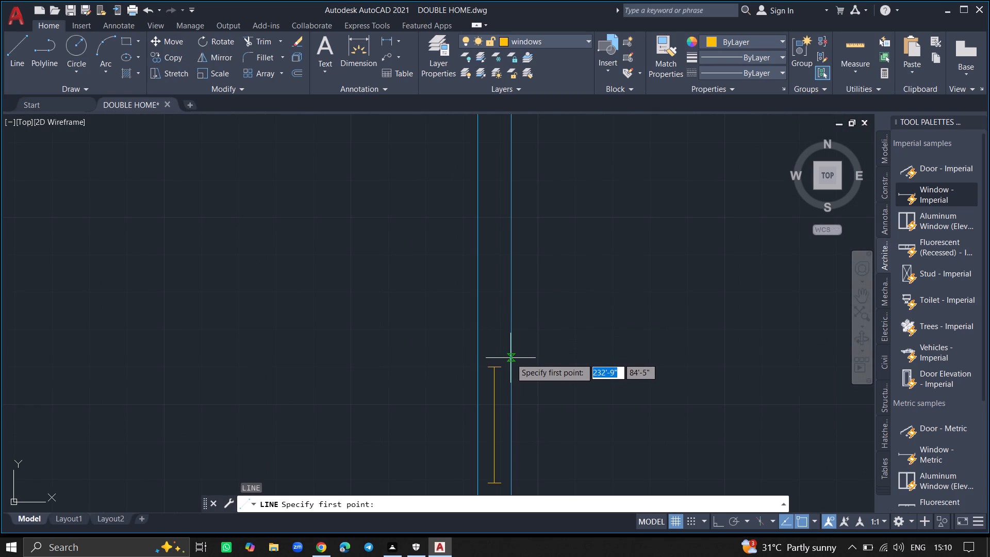
{"action": "left_click", "coordinate": [510, 358]}
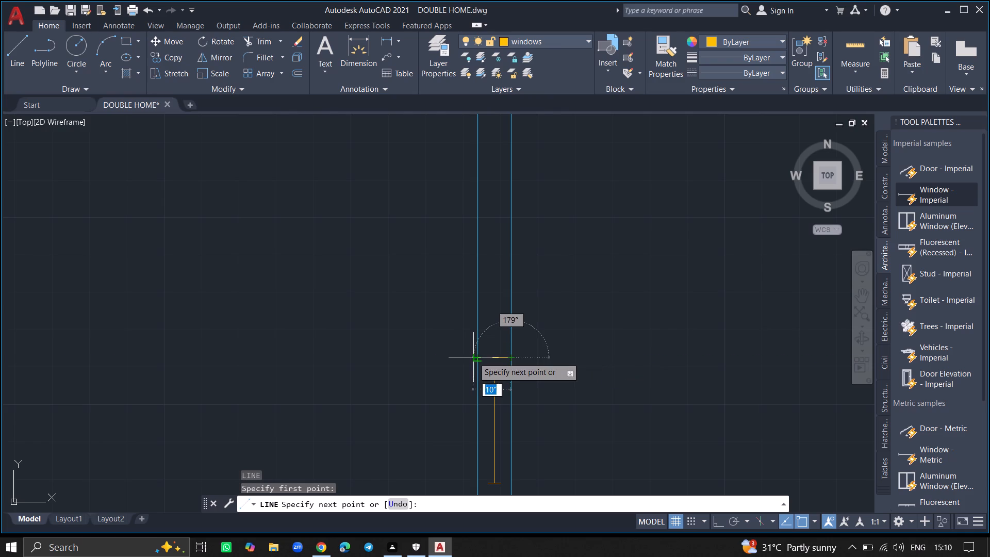
{"action": "left_click", "coordinate": [473, 357]}
{"action": "key", "text": "Return"}
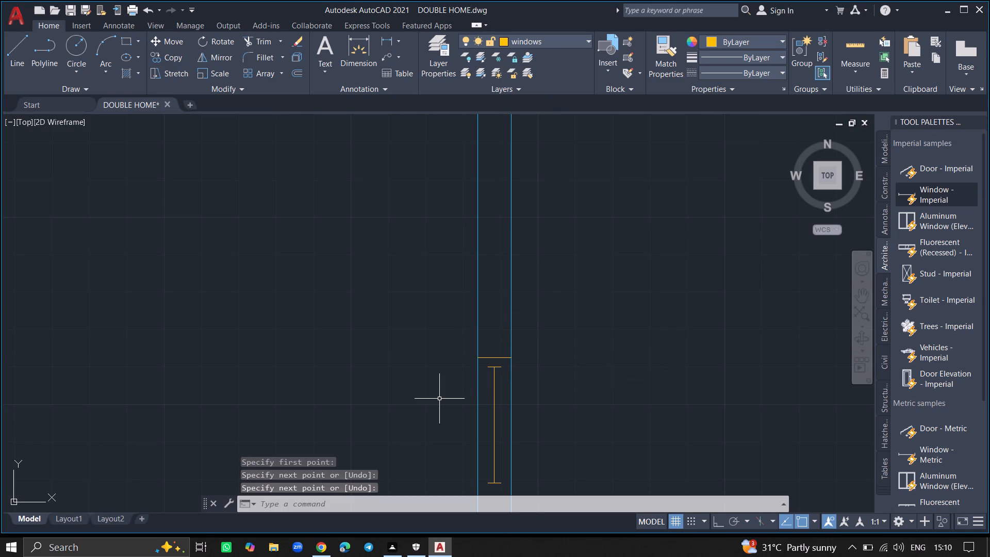
Draw a horizontal jamb line across the left outer wall, just below the lower end of the lower room's window.
{"action": "scroll", "coordinate": [439, 399], "scroll_direction": "down", "scroll_amount": 1, "text": "ctrl"}
{"action": "scroll", "coordinate": [461, 470], "scroll_direction": "up", "scroll_amount": 2, "text": "ctrl"}
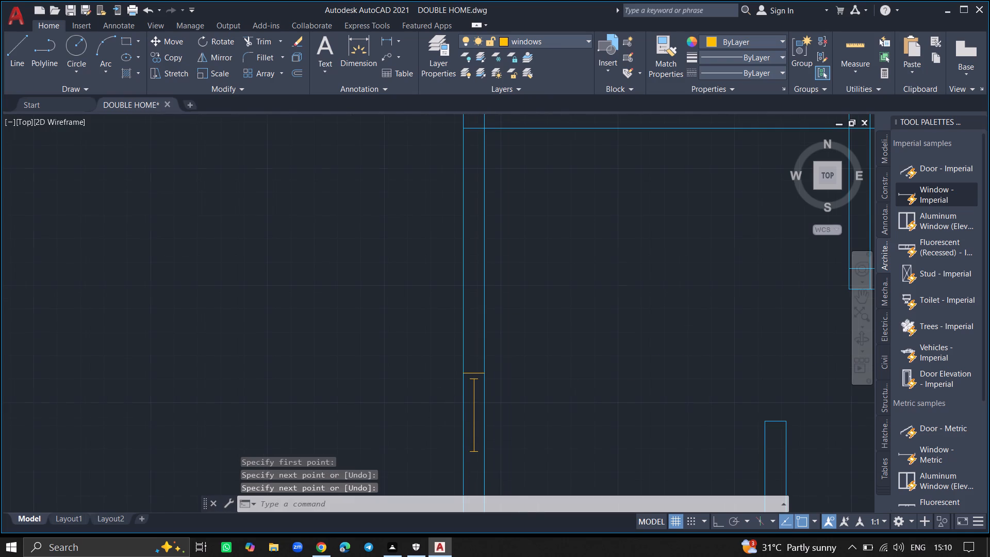
{"action": "scroll", "coordinate": [461, 470], "scroll_direction": "up", "scroll_amount": 2, "text": "ctrl"}
{"action": "key", "text": "l"}
{"action": "key", "text": "Return"}
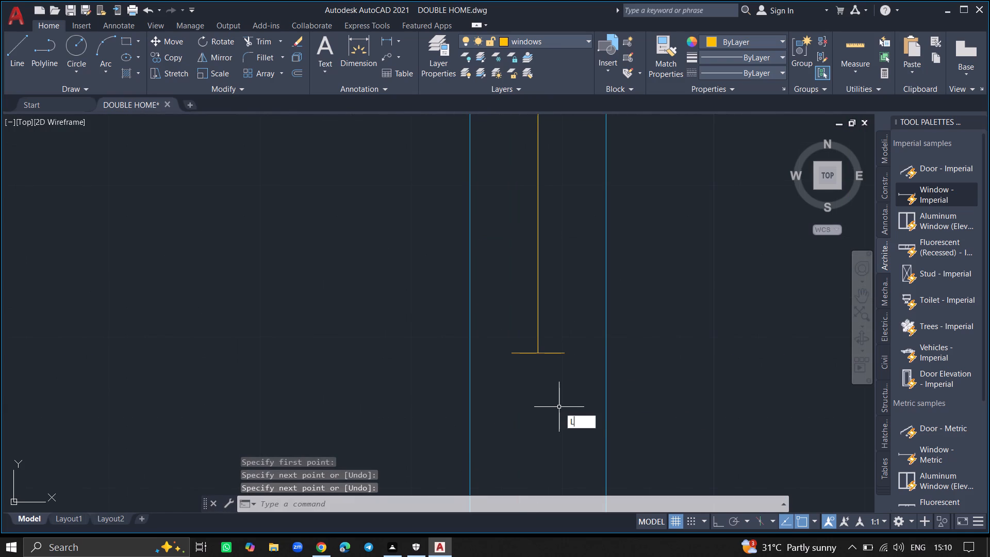
{"action": "left_click", "coordinate": [605, 375]}
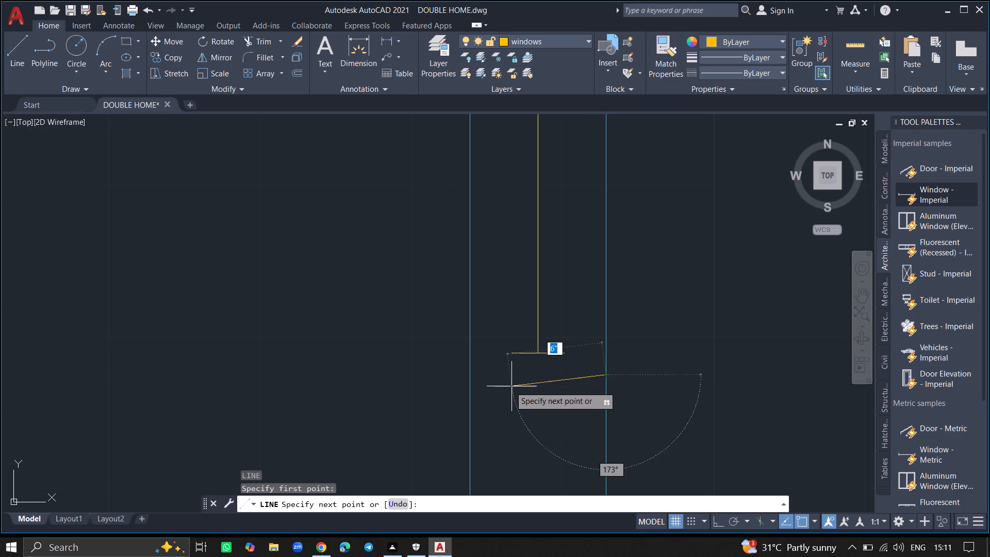
{"action": "left_click", "coordinate": [469, 375]}
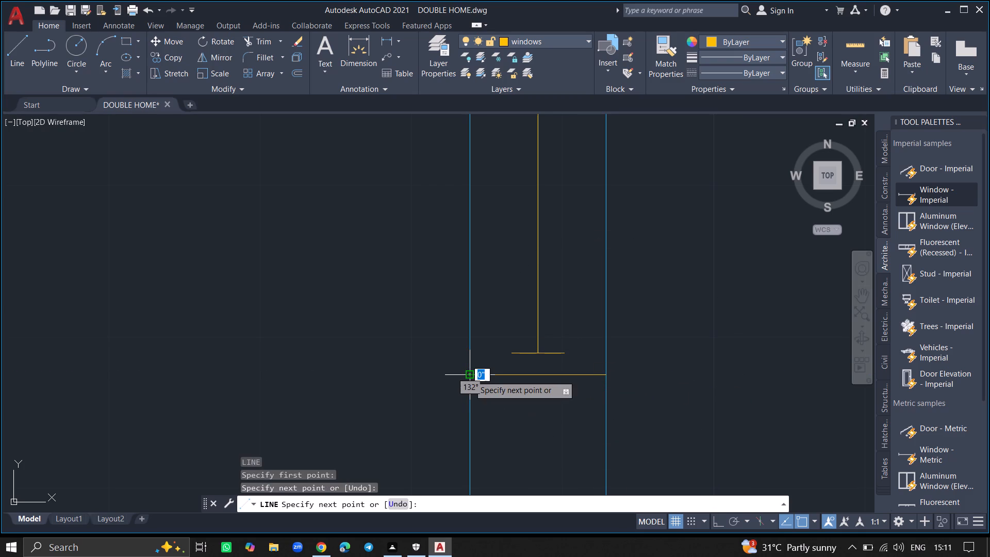
{"action": "key", "text": "Return"}
Draw a horizontal jamb line across the right outer wall, just below the lower end of the lower room's window.
{"action": "scroll", "coordinate": [369, 384], "scroll_direction": "down", "scroll_amount": 4, "text": "ctrl"}
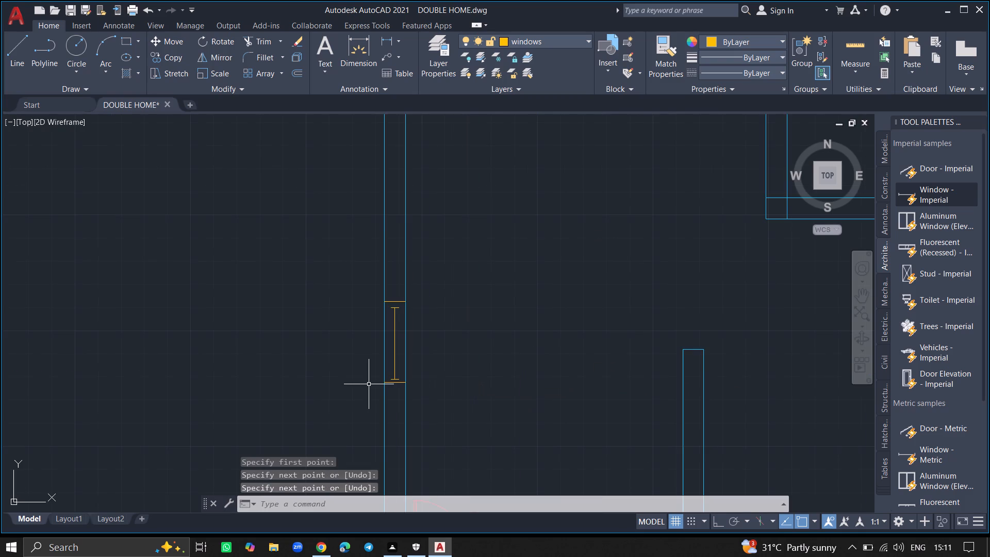
{"action": "scroll", "coordinate": [452, 326], "scroll_direction": "down", "scroll_amount": 4, "text": "ctrl"}
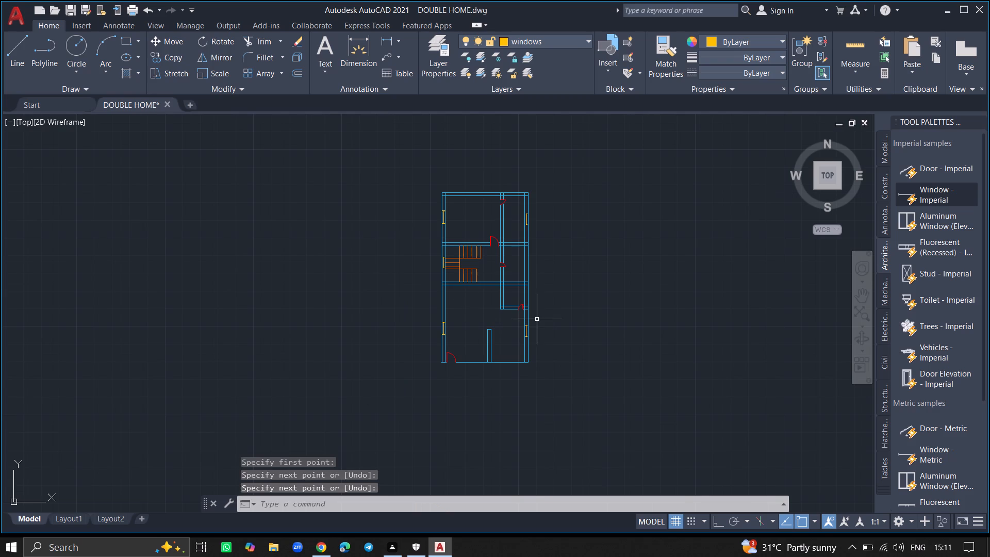
{"action": "scroll", "coordinate": [525, 333], "scroll_direction": "up", "scroll_amount": 8, "text": "ctrl"}
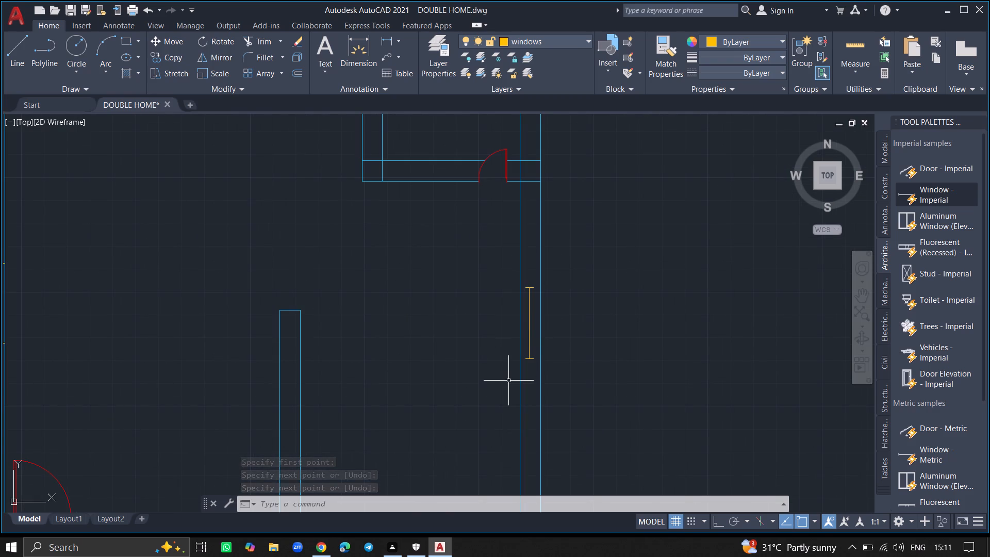
{"action": "key", "text": "l"}
{"action": "key", "text": "Return"}
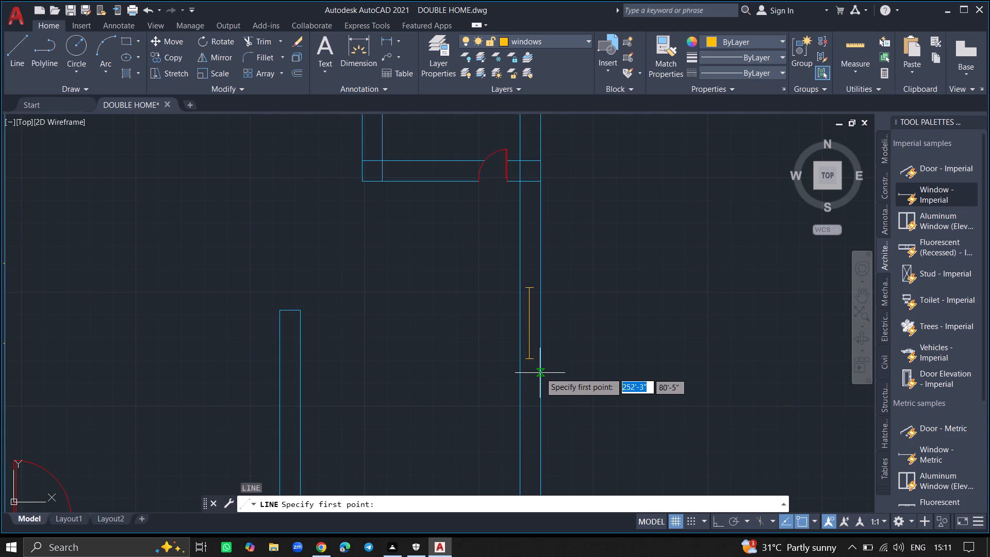
{"action": "left_click", "coordinate": [540, 369]}
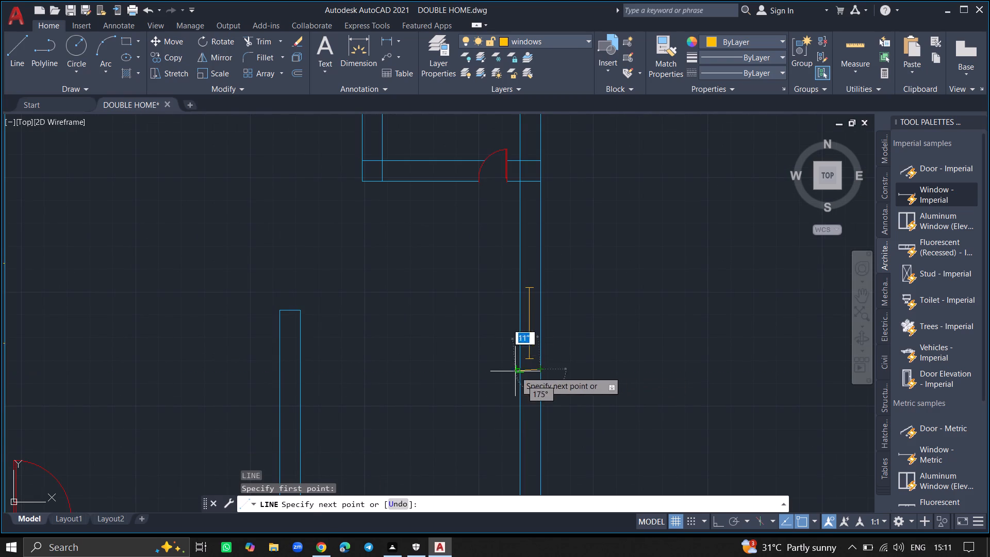
{"action": "left_click", "coordinate": [518, 368]}
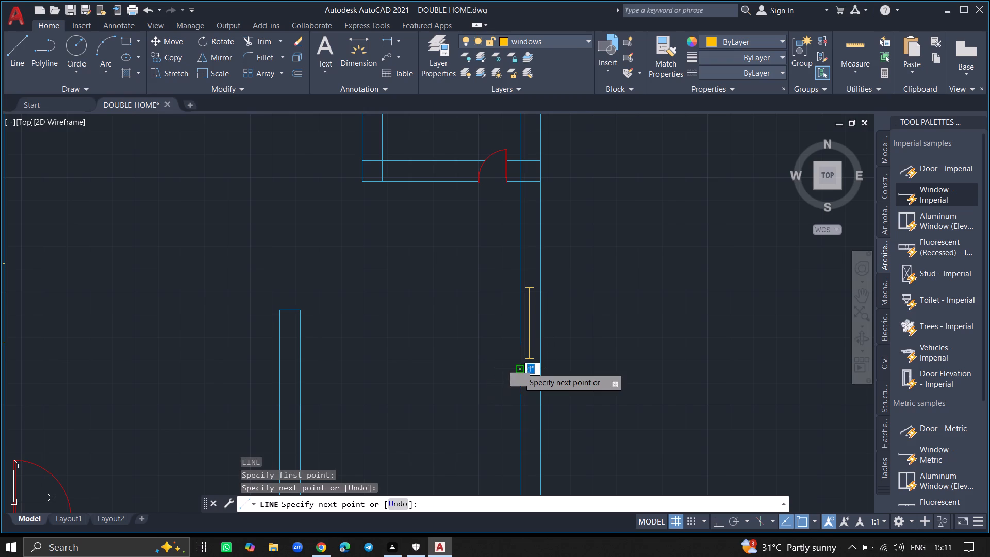
{"action": "key", "text": "Return"}
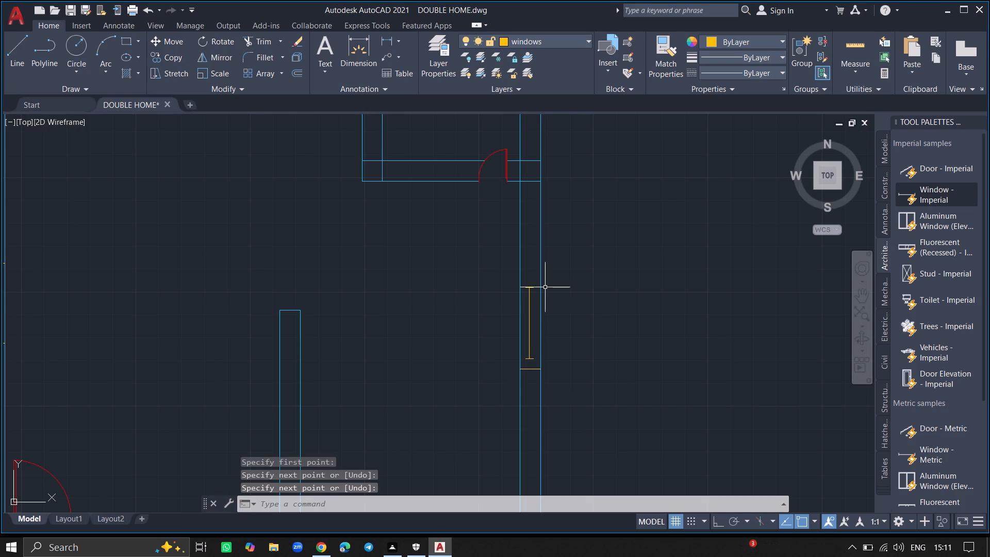
Draw a horizontal 9" jamb line across the right outer wall, just above the upper end of the lower room's window.
{"action": "scroll", "coordinate": [527, 279], "scroll_direction": "up", "scroll_amount": 3, "text": "ctrl"}
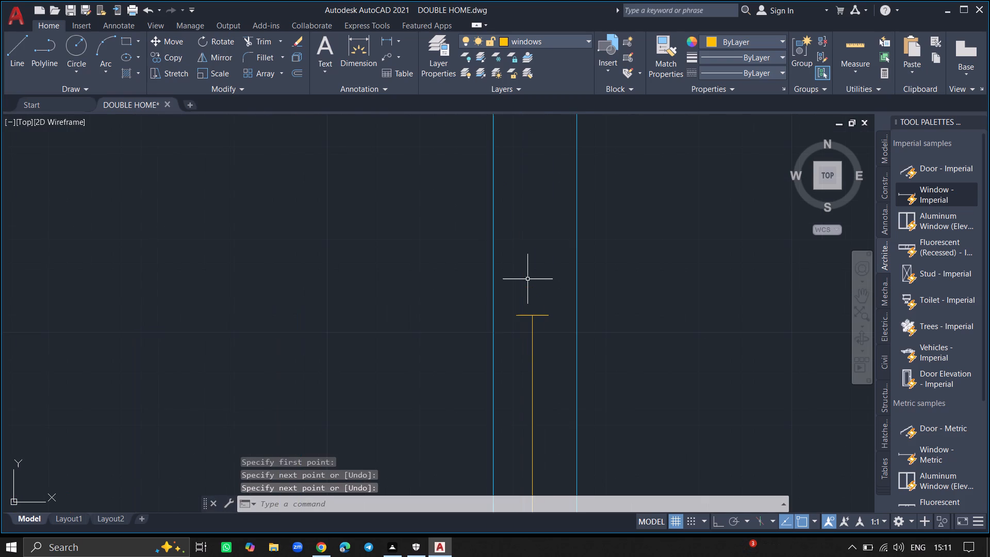
{"action": "key", "text": "l"}
{"action": "key", "text": "Return"}
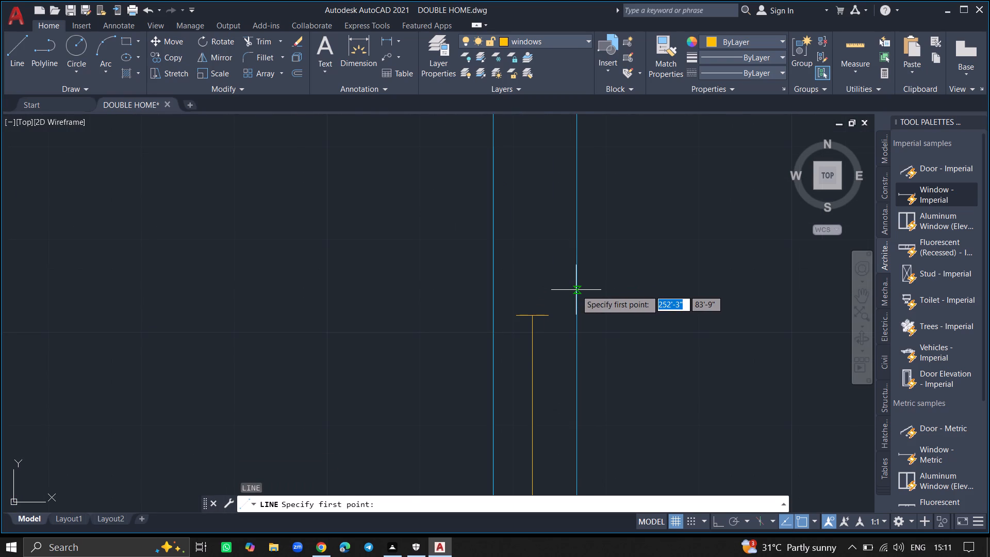
{"action": "left_click", "coordinate": [576, 290]}
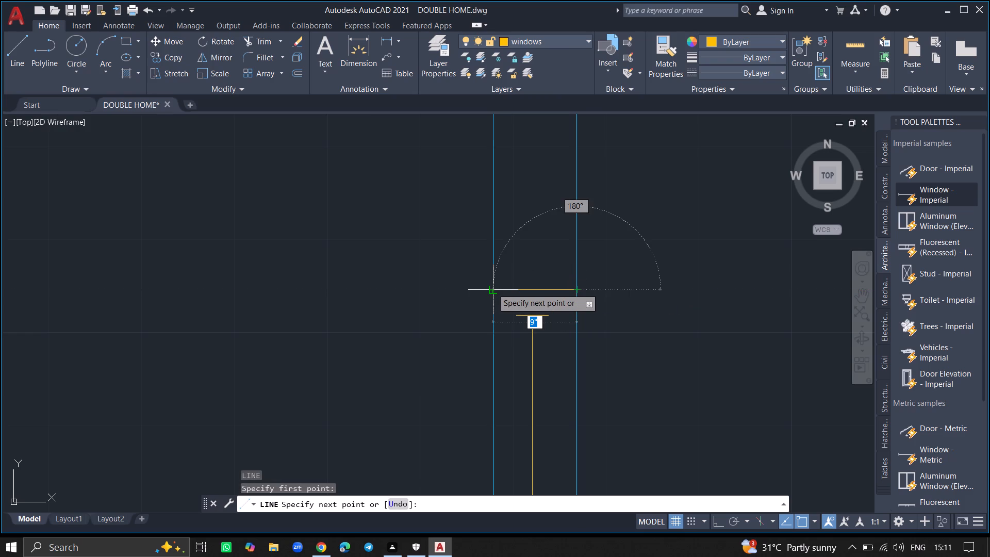
{"action": "left_click", "coordinate": [491, 288]}
{"action": "key", "text": "Return"}
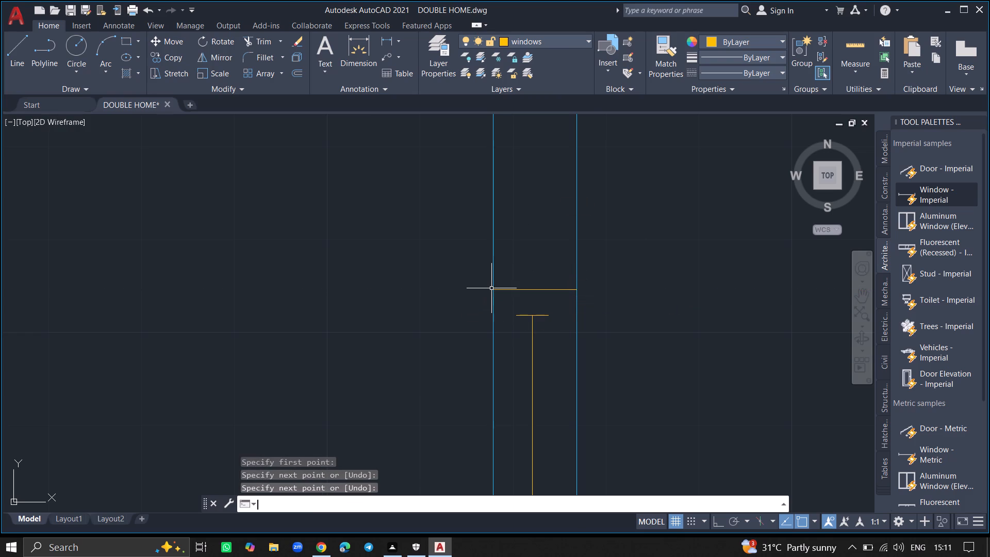
Draw a horizontal jamb line across the left outer wall, just below the lower end of the window beside the staircase landing.
{"action": "scroll", "coordinate": [390, 313], "scroll_direction": "down", "scroll_amount": 4, "text": "ctrl"}
{"action": "scroll", "coordinate": [343, 313], "scroll_direction": "down", "scroll_amount": 4, "text": "ctrl"}
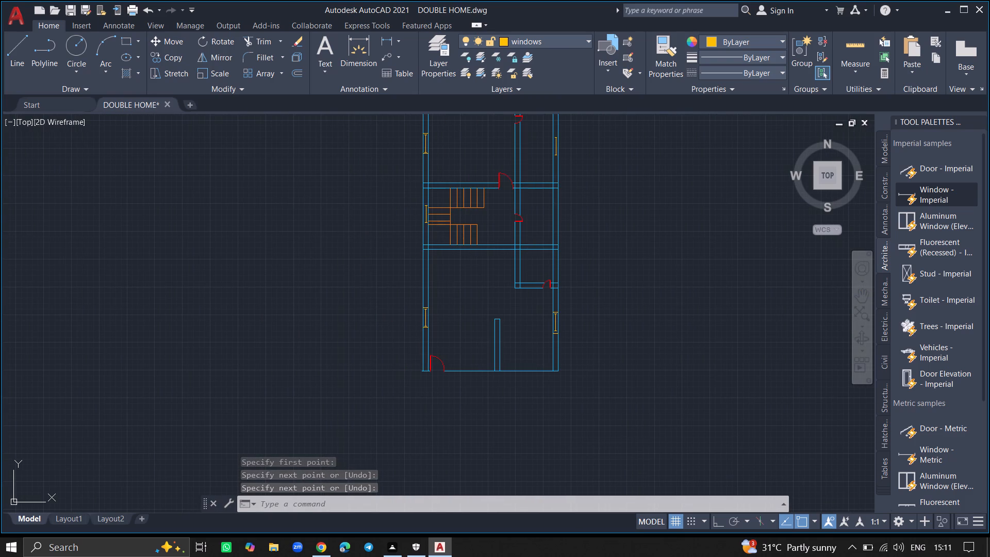
{"action": "scroll", "coordinate": [429, 201], "scroll_direction": "up", "scroll_amount": 5, "text": "ctrl"}
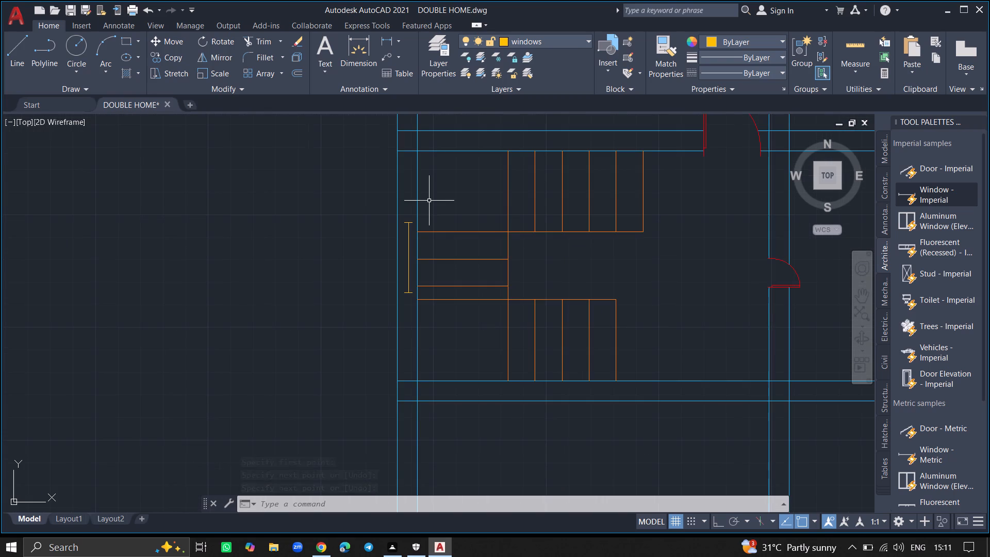
{"action": "scroll", "coordinate": [410, 251], "scroll_direction": "up", "scroll_amount": 3, "text": "ctrl"}
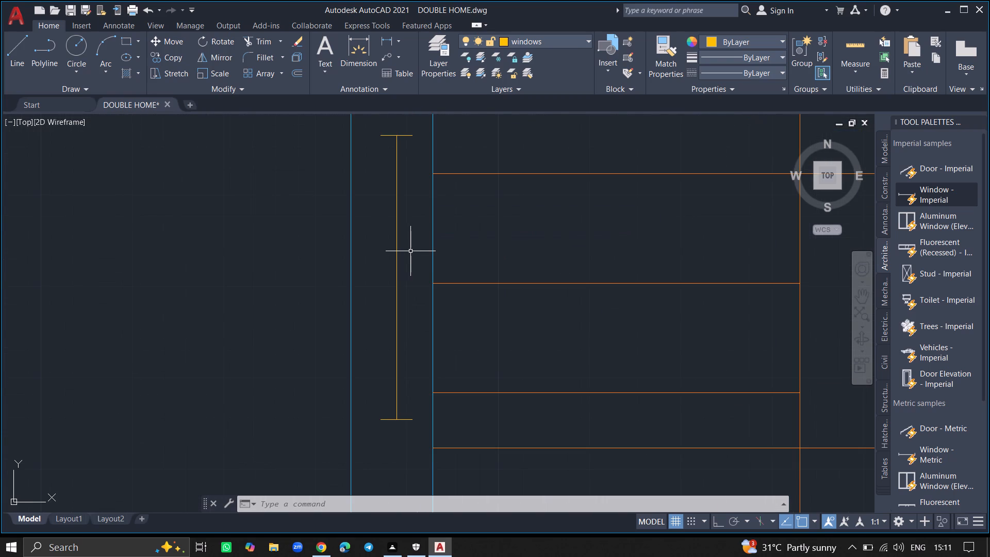
{"action": "key", "text": "l"}
{"action": "key", "text": "Return"}
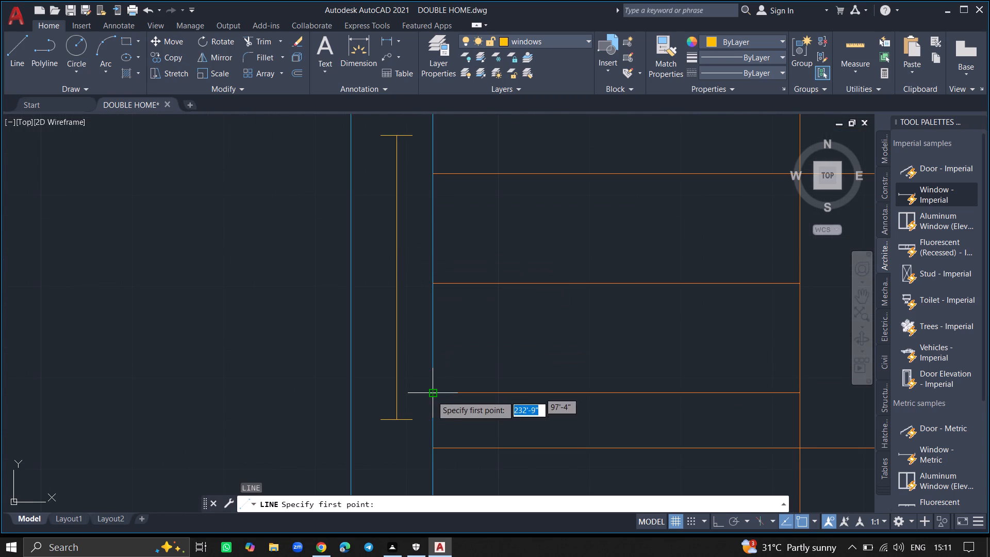
{"action": "left_click", "coordinate": [433, 436]}
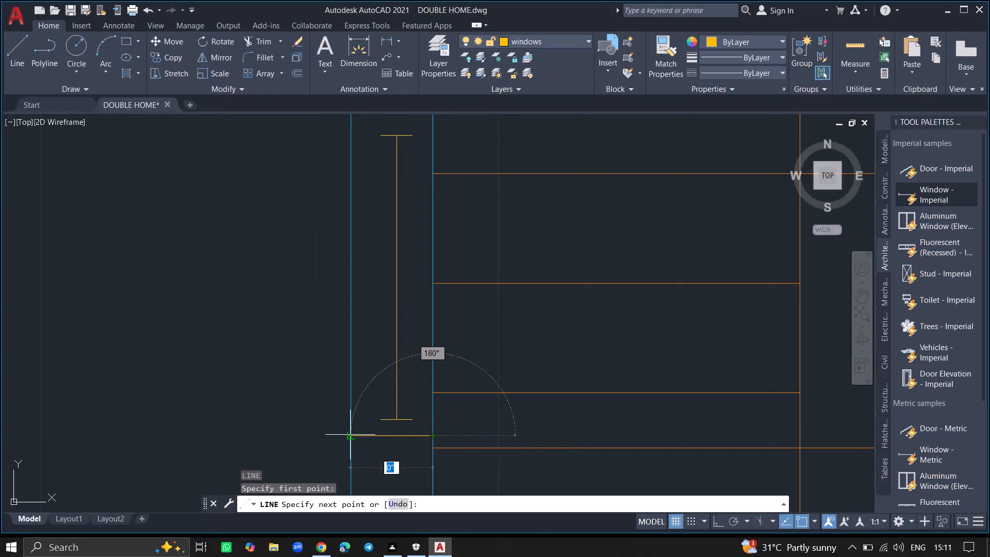
{"action": "left_click", "coordinate": [350, 437]}
{"action": "key", "text": "Return"}
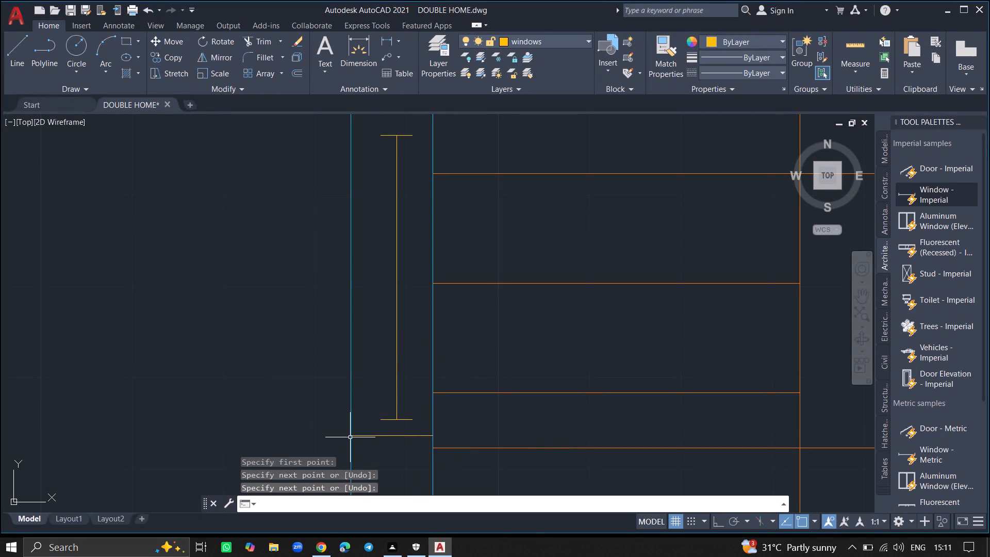
Draw a horizontal jamb line across the left outer wall, just above the upper end of the staircase landing window.
{"action": "scroll", "coordinate": [326, 379], "scroll_direction": "down", "scroll_amount": 3, "text": "ctrl"}
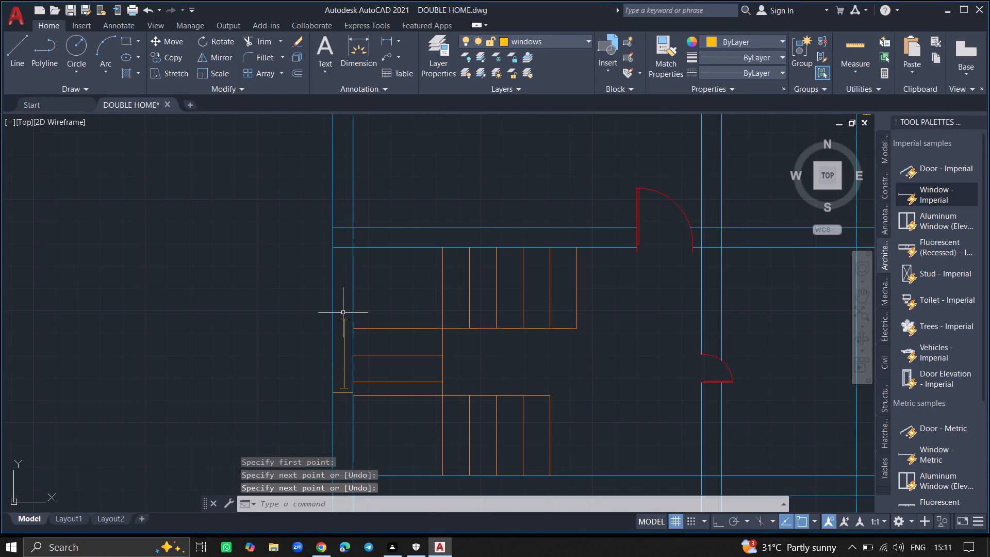
{"action": "scroll", "coordinate": [343, 313], "scroll_direction": "up", "scroll_amount": 4, "text": "ctrl"}
{"action": "key", "text": "l"}
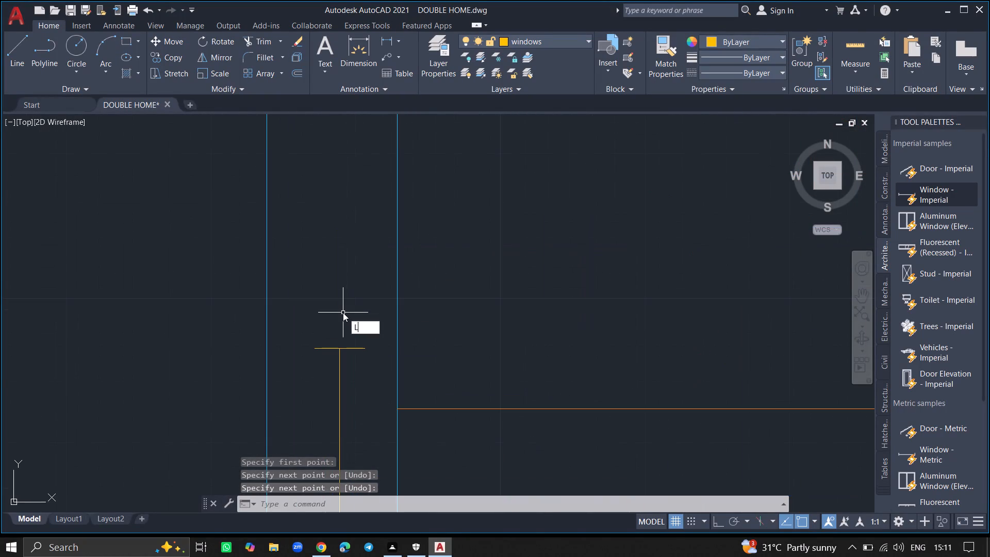
{"action": "key", "text": "Return"}
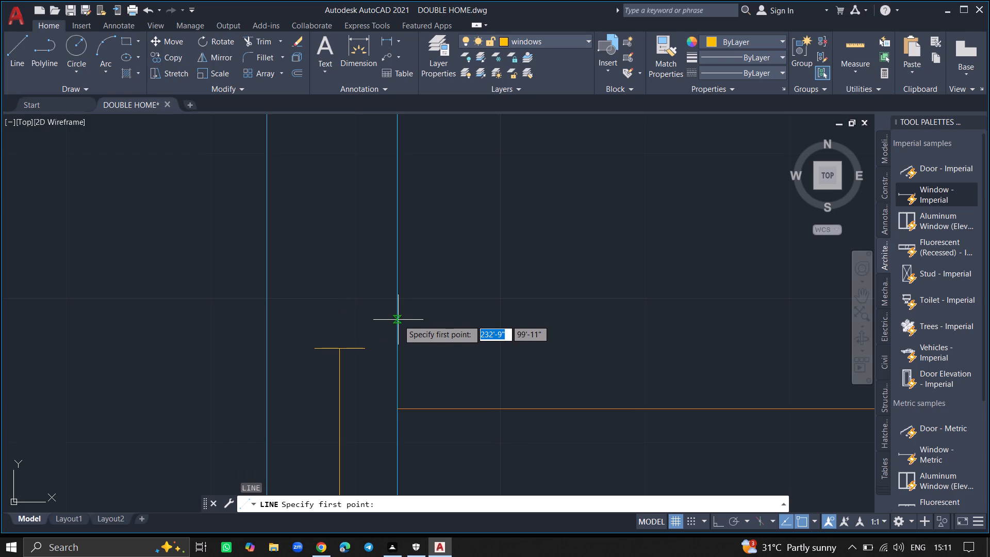
{"action": "left_click", "coordinate": [397, 324]}
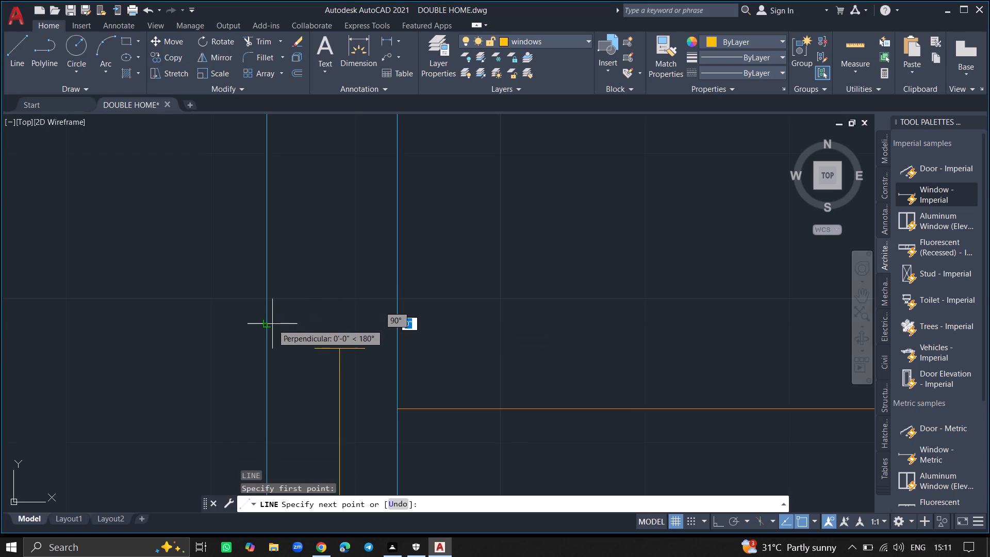
{"action": "left_click", "coordinate": [266, 327]}
{"action": "key", "text": "Return"}
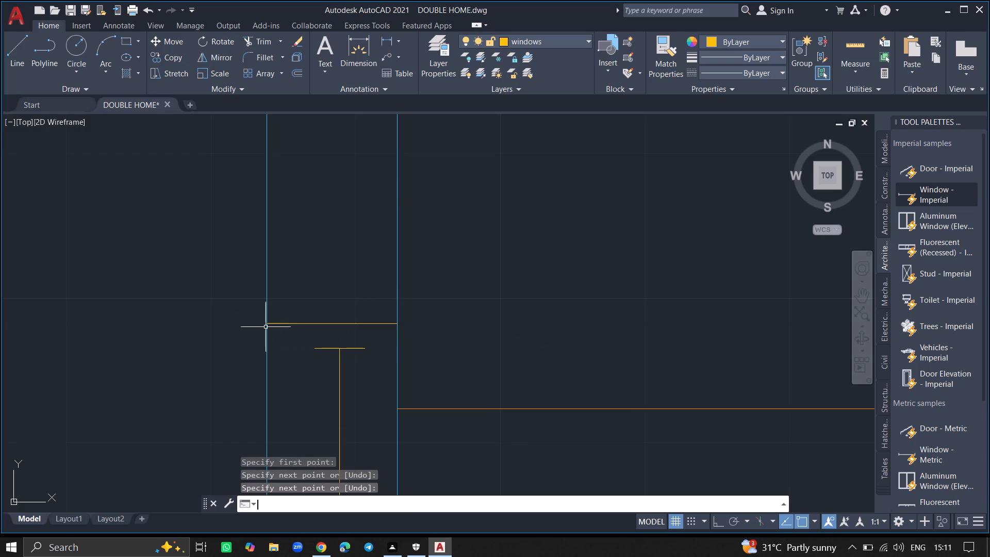
Draw a horizontal jamb line across the right outer wall, just below the lower end of the uppermost window.
{"action": "scroll", "coordinate": [266, 327], "scroll_direction": "down", "scroll_amount": 7, "text": "ctrl"}
{"action": "scroll", "coordinate": [404, 284], "scroll_direction": "down", "scroll_amount": 3, "text": "ctrl"}
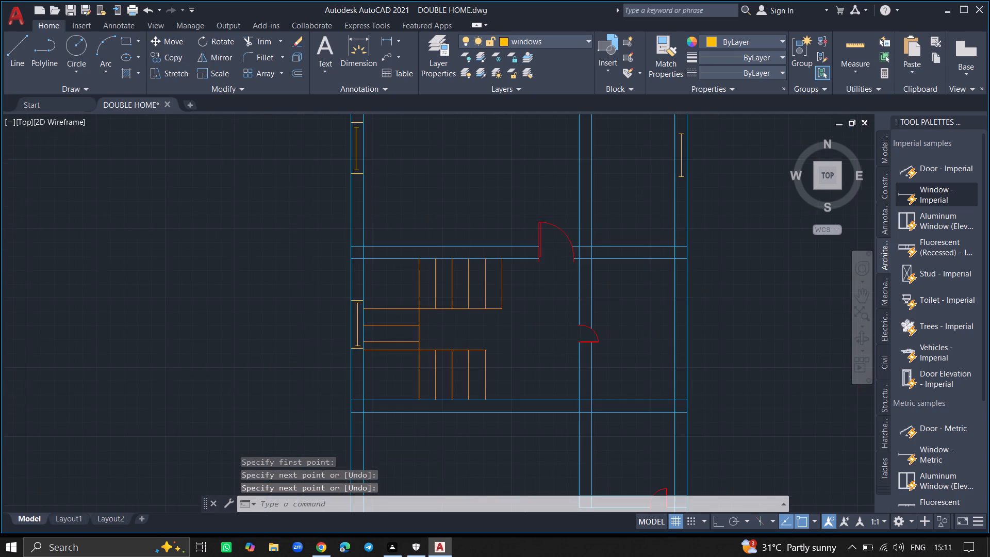
{"action": "scroll", "coordinate": [581, 200], "scroll_direction": "up", "scroll_amount": 8, "text": "ctrl"}
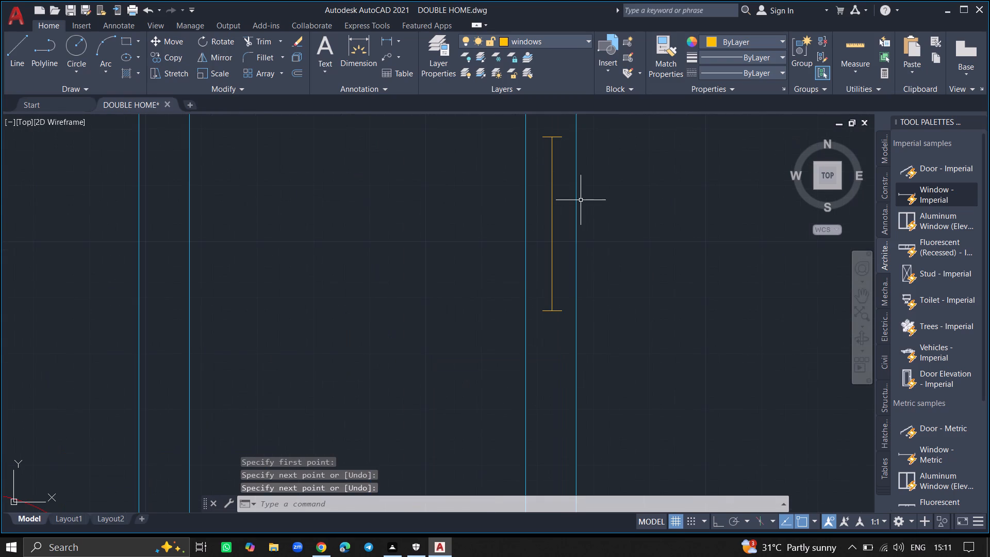
{"action": "key", "text": "l"}
{"action": "key", "text": "Return"}
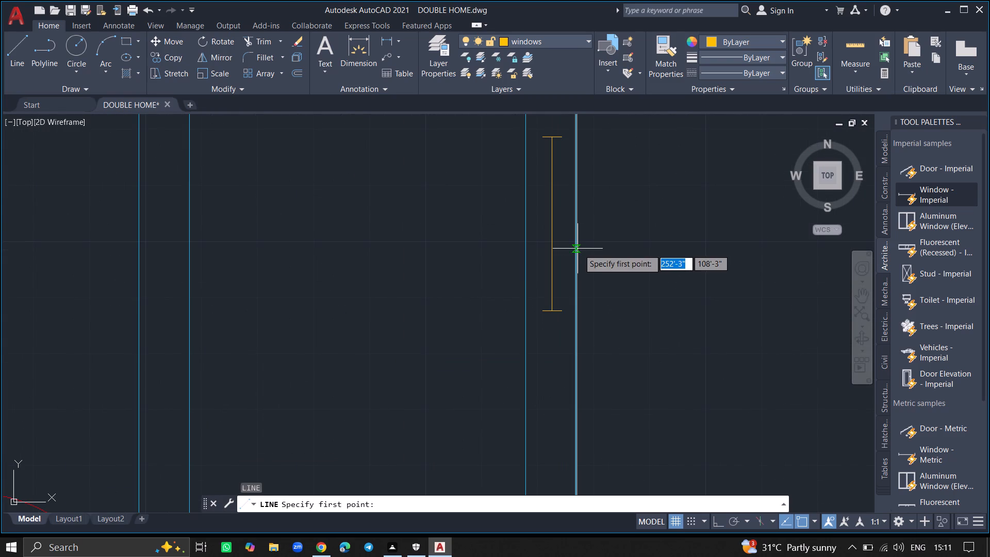
{"action": "left_click", "coordinate": [576, 324]}
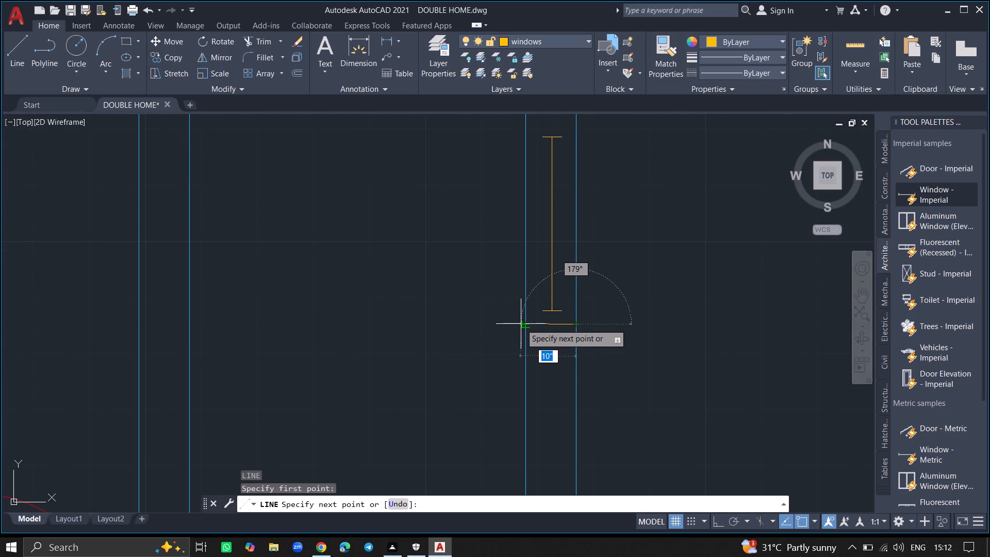
{"action": "left_click", "coordinate": [521, 324]}
{"action": "key", "text": "Return"}
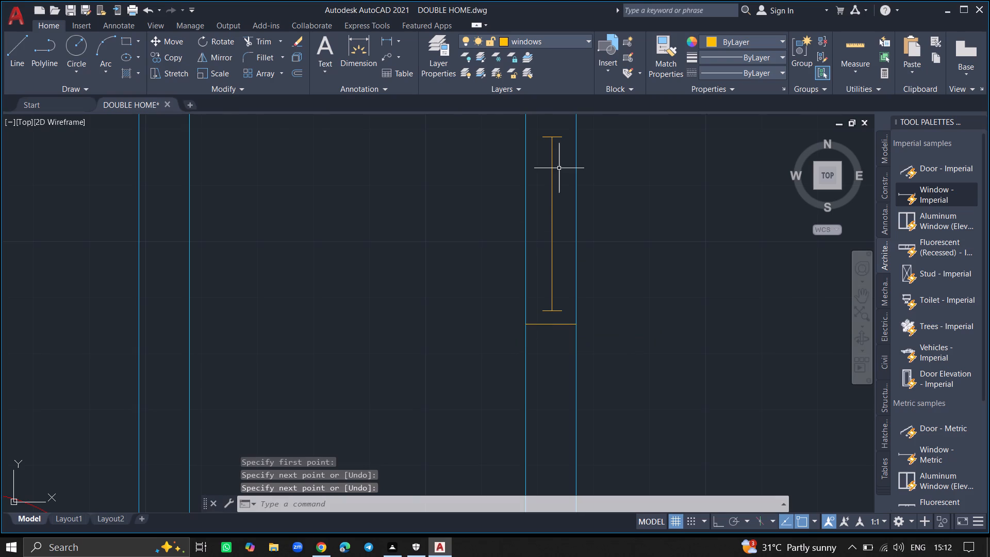
Draw a horizontal 9" jamb line across the right outer wall, just above the upper end of the uppermost window.
{"action": "scroll", "coordinate": [559, 168], "scroll_direction": "down", "scroll_amount": 4, "text": "ctrl"}
{"action": "scroll", "coordinate": [554, 154], "scroll_direction": "up", "scroll_amount": 7, "text": "ctrl"}
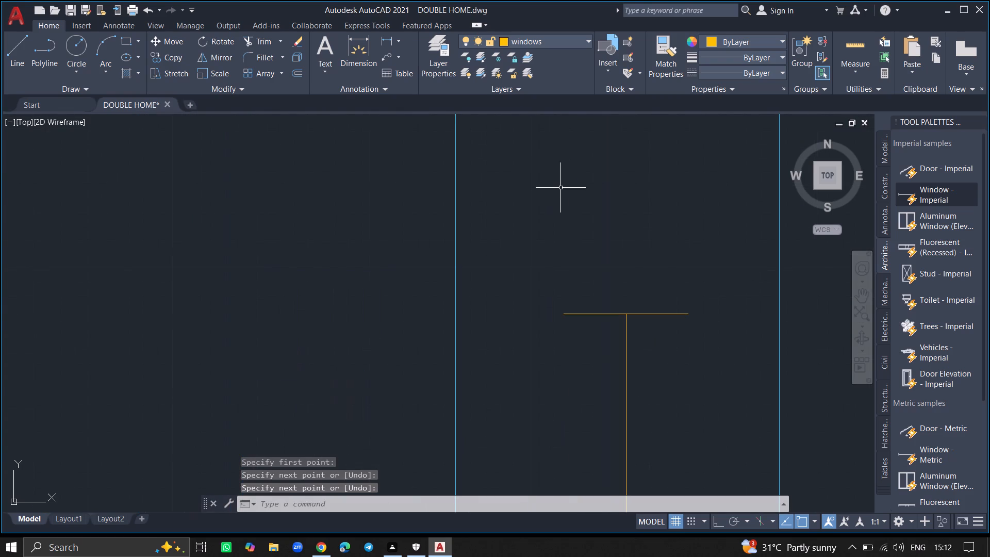
{"action": "key", "text": "l"}
{"action": "key", "text": "Return"}
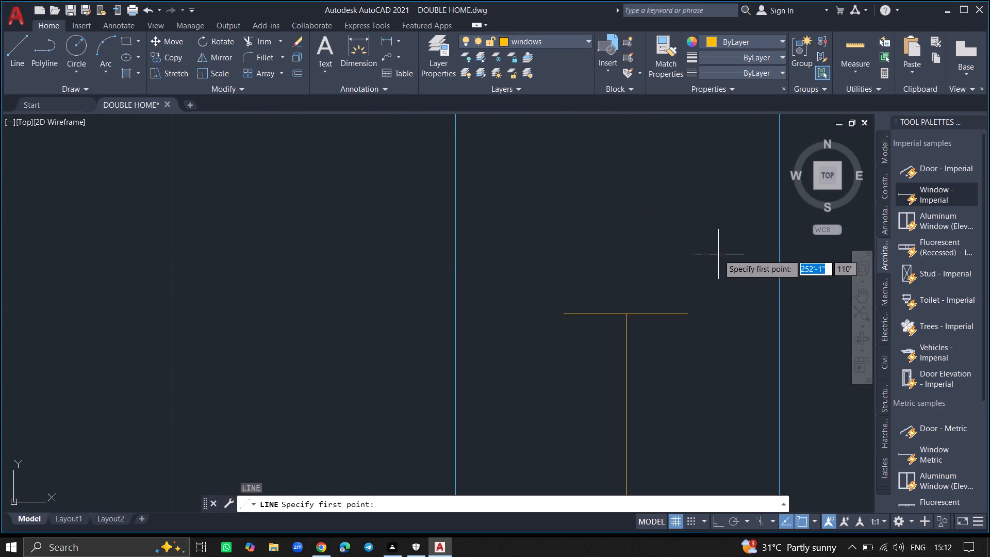
{"action": "left_click", "coordinate": [780, 274]}
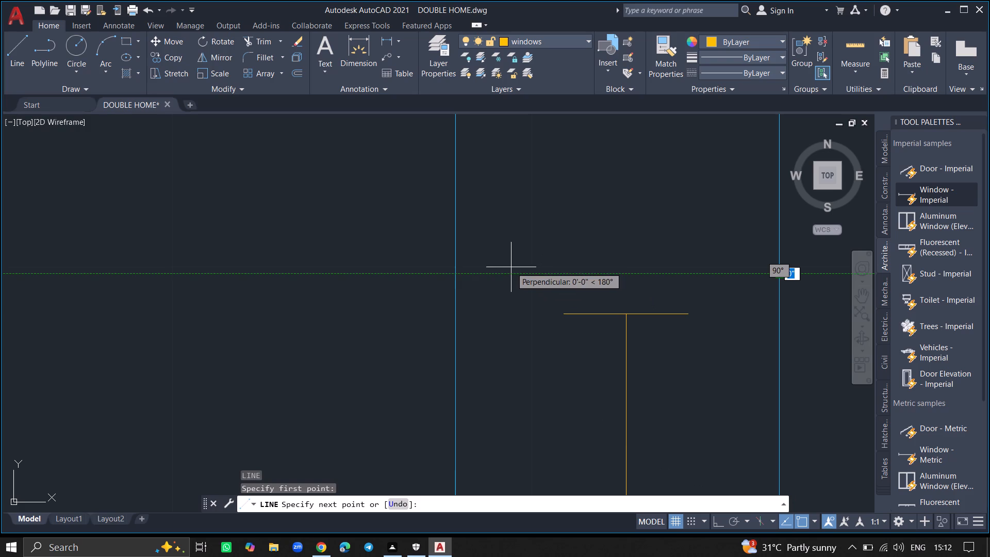
{"action": "left_click", "coordinate": [455, 276]}
{"action": "key", "text": "Return"}
Copy the right outer wall's uppermost window about 9'-2" down the same wall, into the narrow middle room level with the staircase.
{"action": "scroll", "coordinate": [455, 276], "scroll_direction": "down", "scroll_amount": 4, "text": "ctrl"}
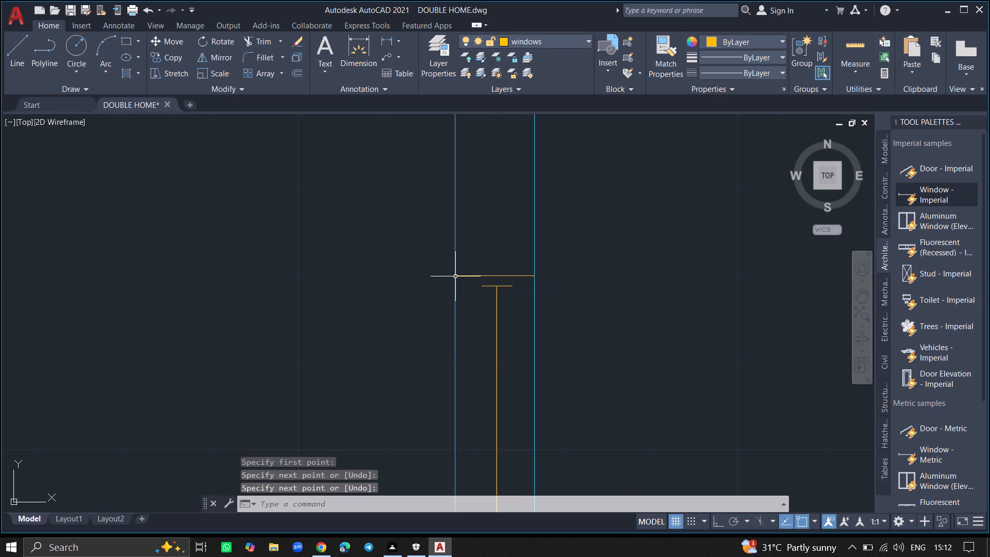
{"action": "scroll", "coordinate": [310, 277], "scroll_direction": "down", "scroll_amount": 4, "text": "ctrl"}
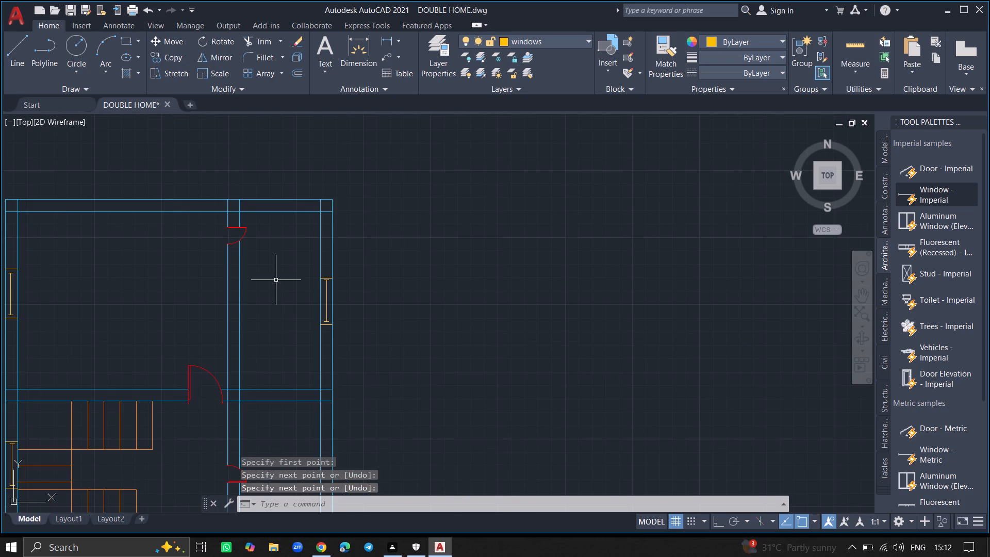
{"action": "scroll", "coordinate": [276, 280], "scroll_direction": "down", "scroll_amount": 3, "text": "ctrl"}
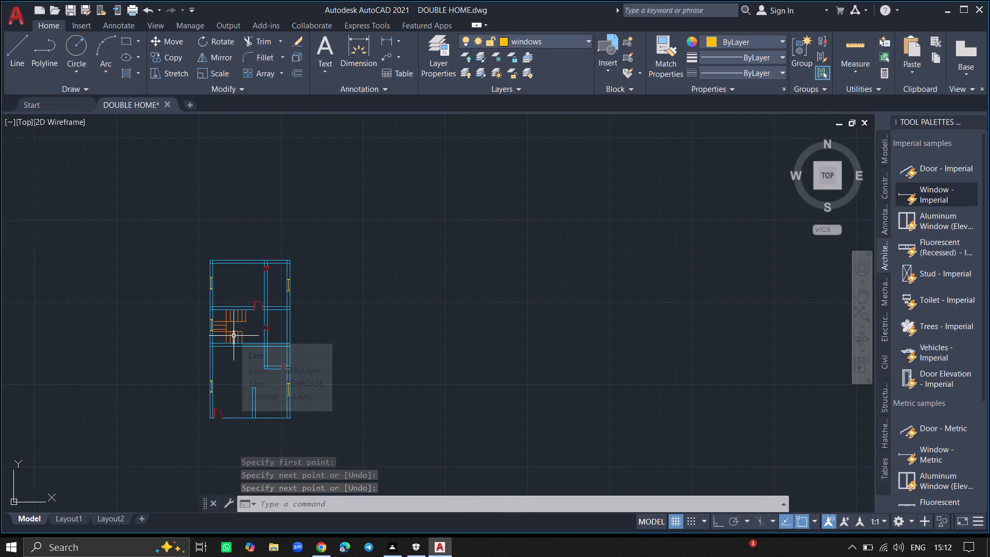
{"action": "scroll", "coordinate": [237, 384], "scroll_direction": "up", "scroll_amount": 1, "text": "ctrl"}
{"action": "scroll", "coordinate": [237, 384], "scroll_direction": "down", "scroll_amount": 1, "text": "ctrl"}
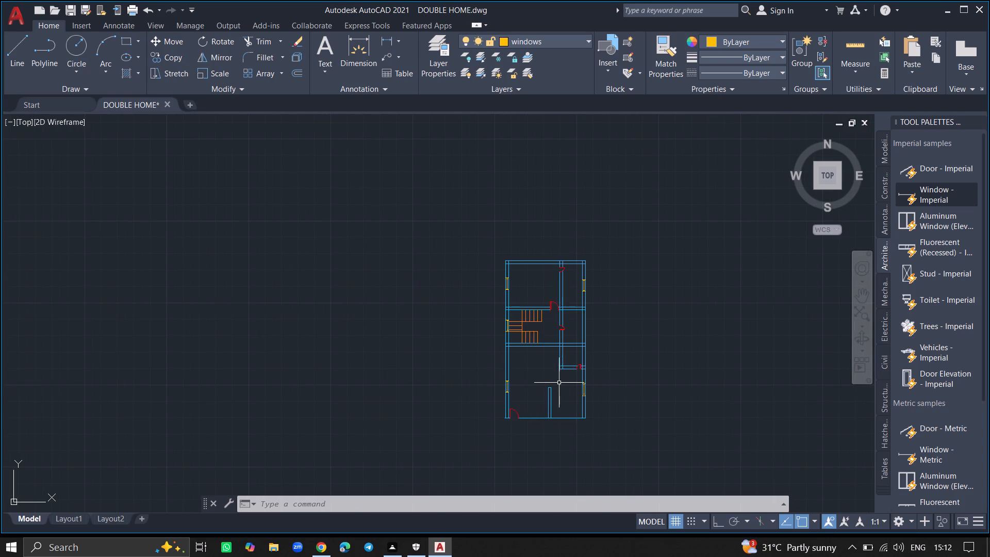
{"action": "scroll", "coordinate": [556, 384], "scroll_direction": "up", "scroll_amount": 3, "text": "ctrl"}
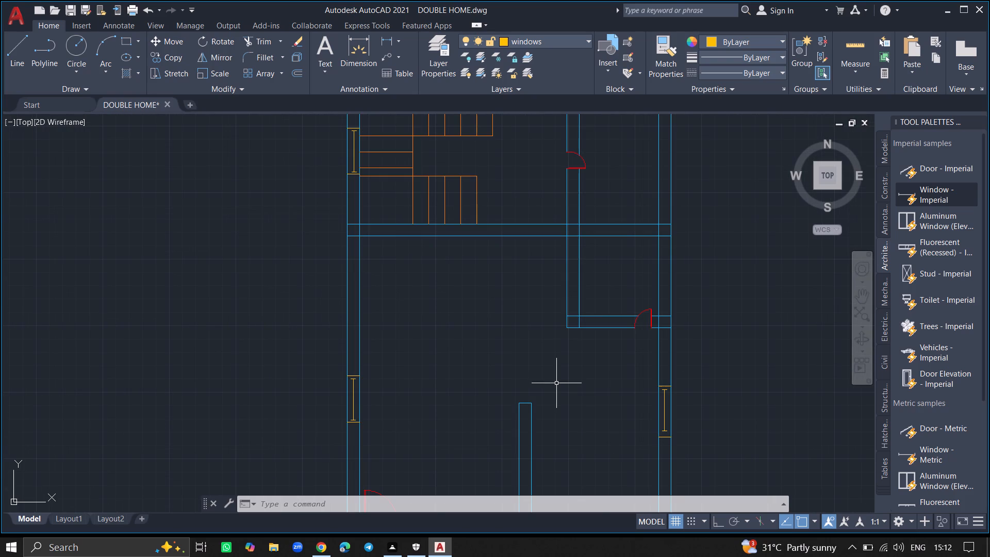
{"action": "scroll", "coordinate": [552, 361], "scroll_direction": "down", "scroll_amount": 2, "text": "ctrl"}
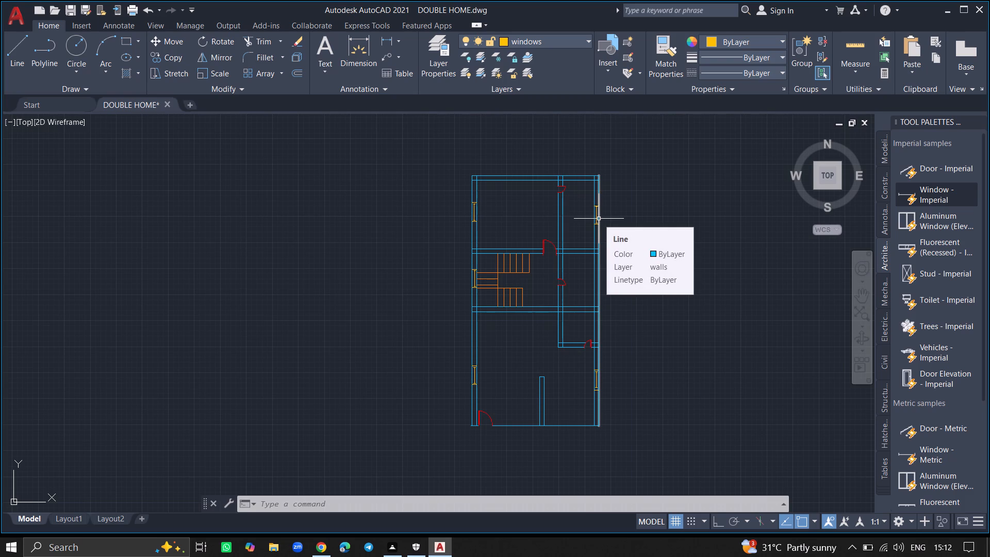
{"action": "scroll", "coordinate": [595, 216], "scroll_direction": "up", "scroll_amount": 3, "text": "ctrl"}
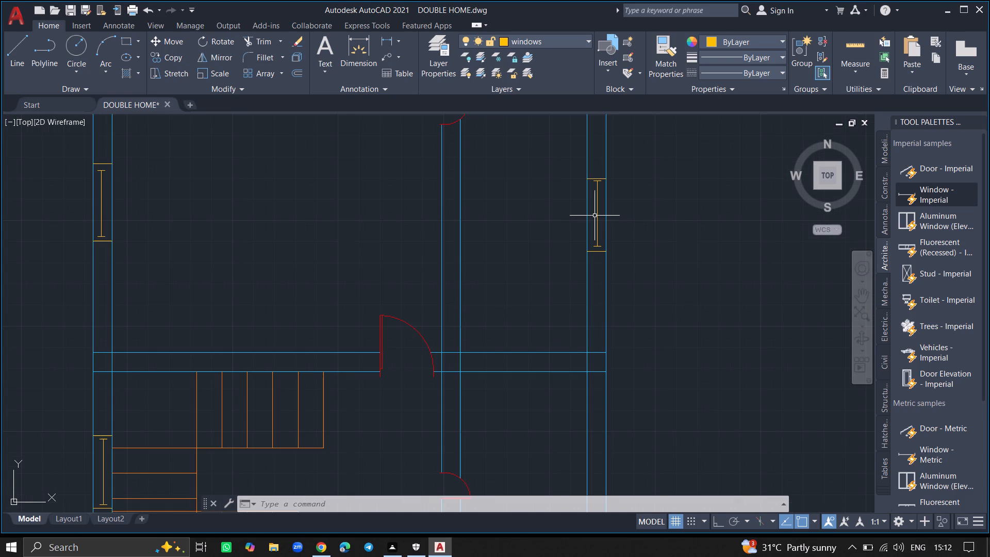
{"action": "left_click", "coordinate": [597, 216]}
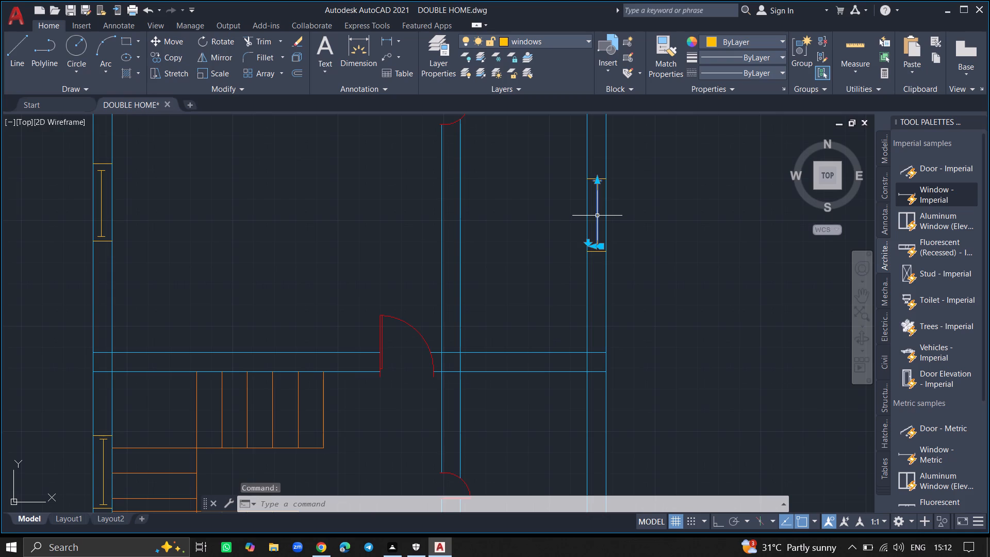
{"action": "type", "text": "COPY"}
{"action": "key", "text": "Return"}
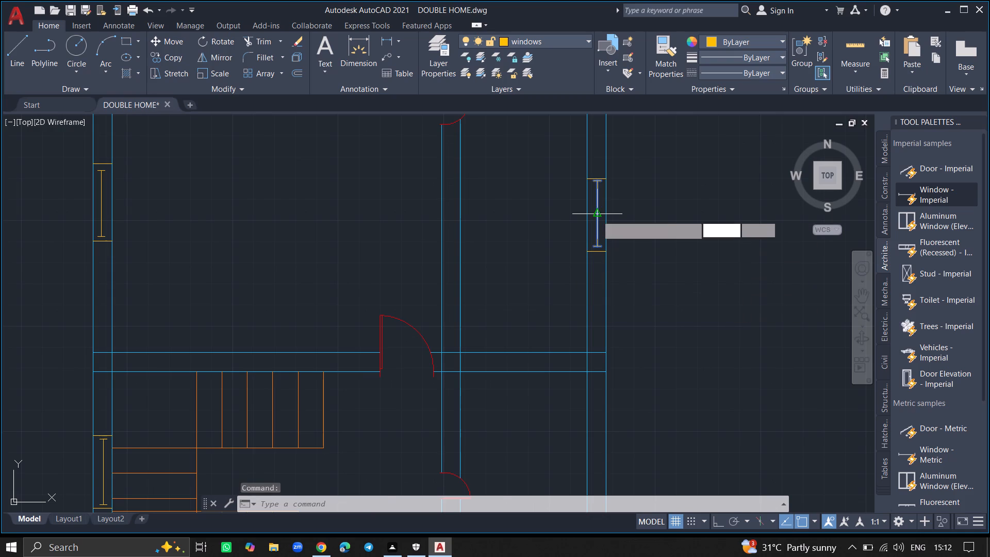
{"action": "left_click", "coordinate": [597, 216]}
{"action": "scroll", "coordinate": [645, 301], "scroll_direction": "down", "scroll_amount": 2, "text": "ctrl"}
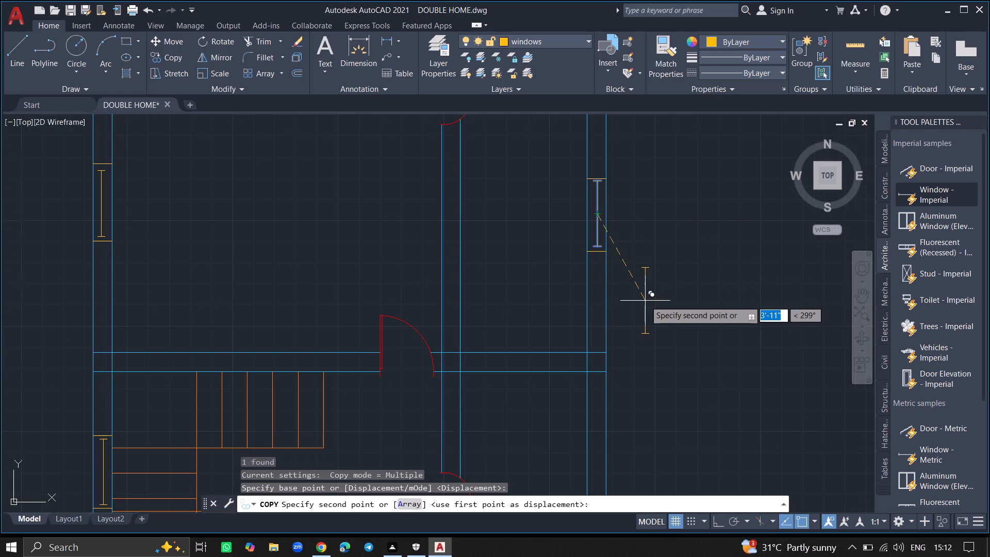
{"action": "scroll", "coordinate": [645, 301], "scroll_direction": "down", "scroll_amount": 2, "text": "ctrl"}
{"action": "scroll", "coordinate": [639, 335], "scroll_direction": "up", "scroll_amount": 9, "text": "ctrl"}
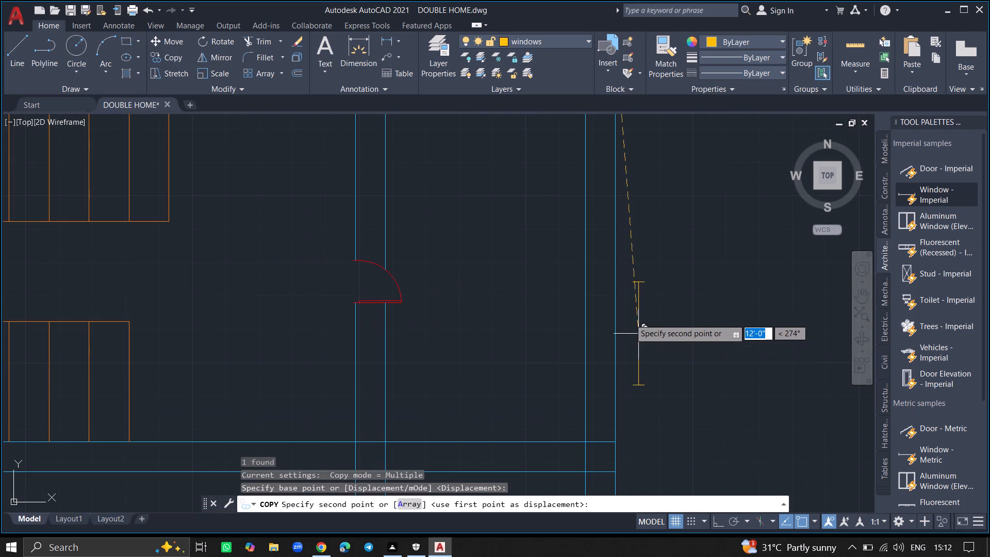
{"action": "left_click", "coordinate": [597, 219]}
Place a second copy of the window in the right outer wall of the small room below, about 18' below the original.
{"action": "scroll", "coordinate": [656, 224], "scroll_direction": "down", "scroll_amount": 4, "text": "ctrl"}
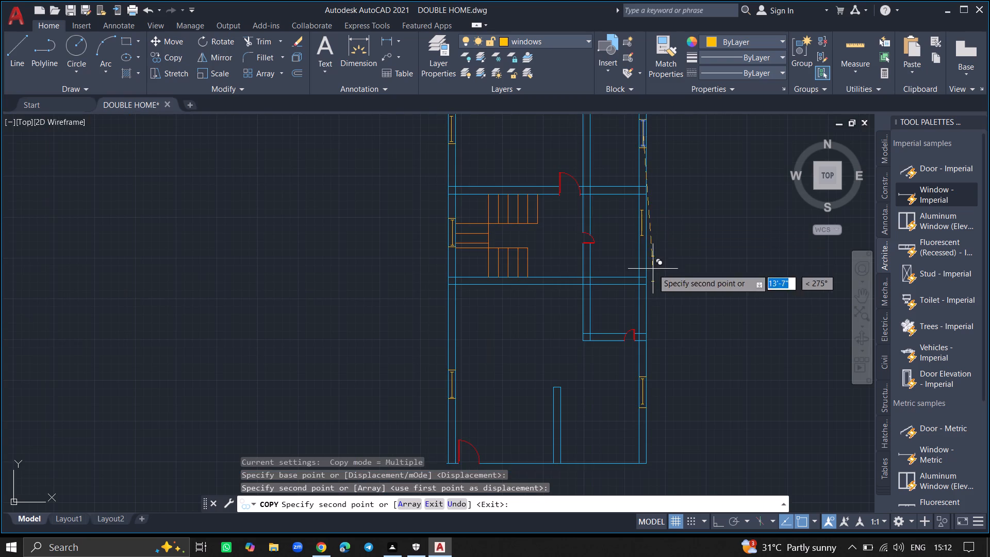
{"action": "scroll", "coordinate": [647, 312], "scroll_direction": "up", "scroll_amount": 4, "text": "ctrl"}
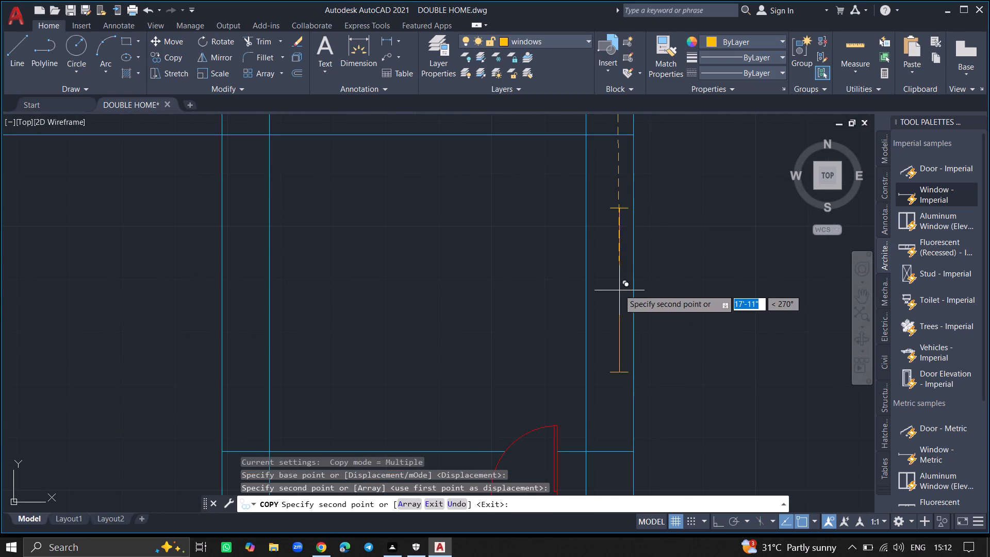
{"action": "left_click", "coordinate": [612, 294]}
{"action": "key", "text": "Return"}
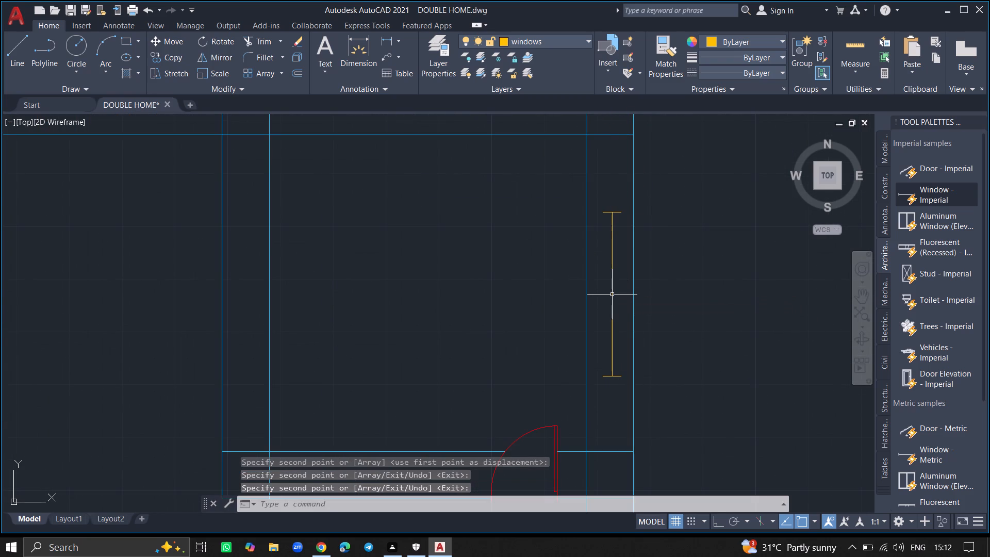
Draw a horizontal jamb line across the right outer wall, just below the lower end of the small room's copied window.
{"action": "key", "text": "l"}
{"action": "key", "text": "Return"}
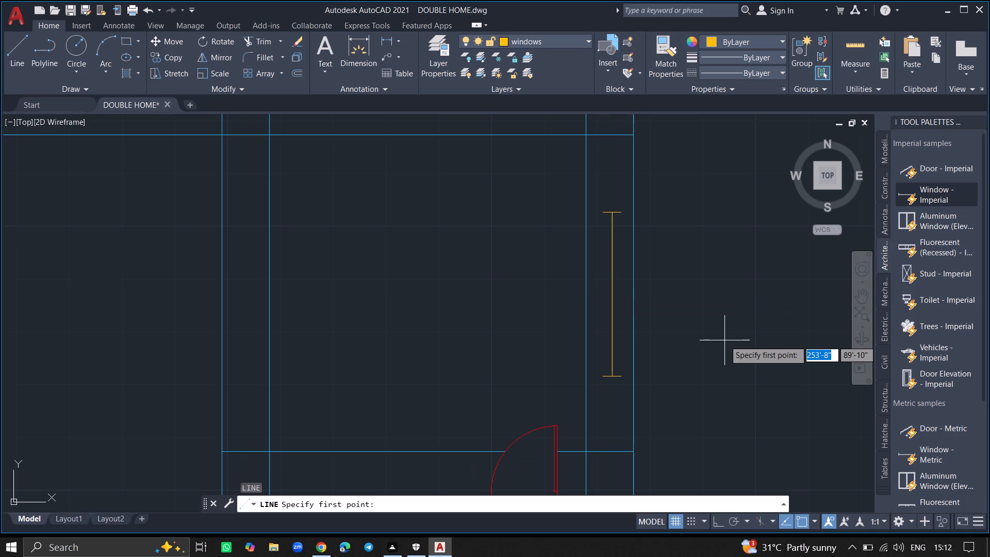
{"action": "left_click", "coordinate": [633, 385]}
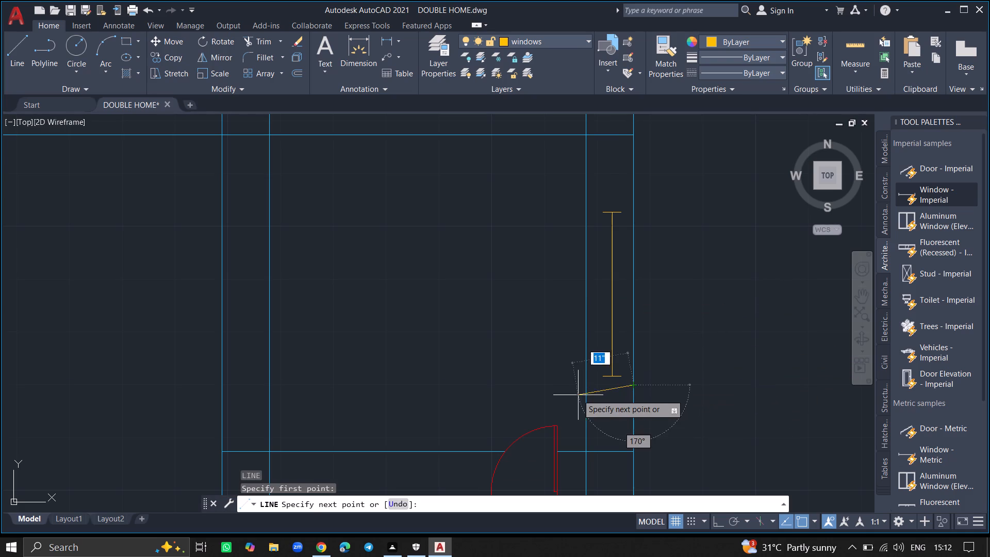
{"action": "left_click", "coordinate": [585, 386]}
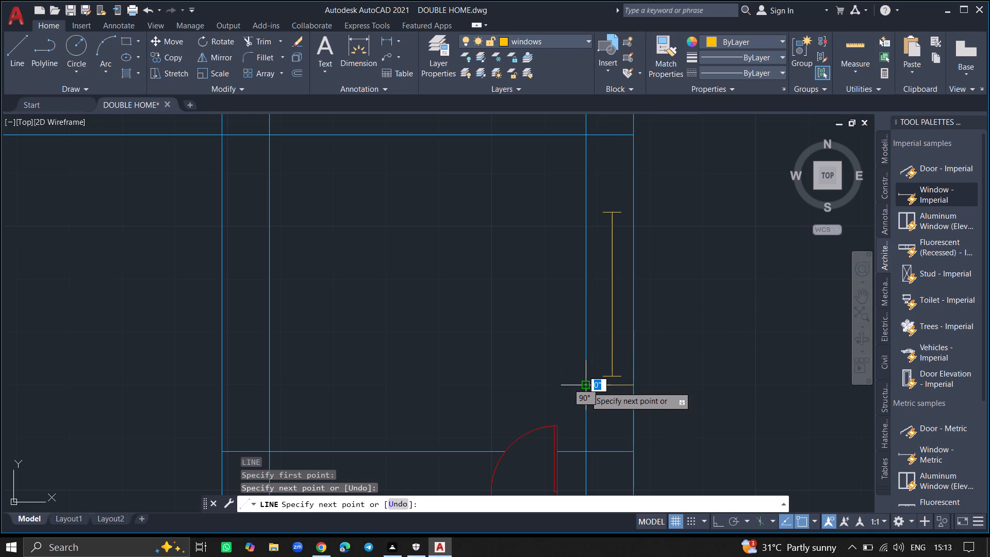
{"action": "key", "text": "Return"}
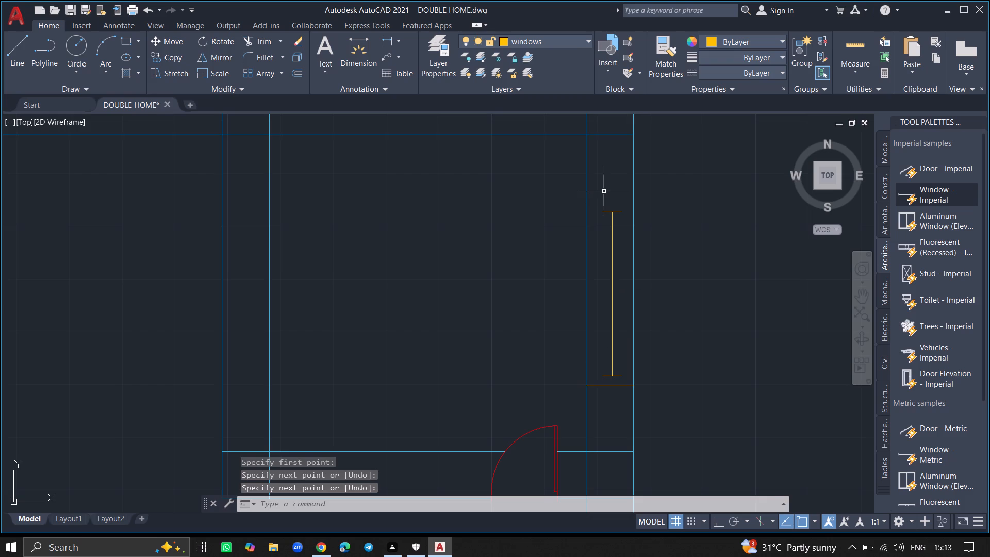
Draw a horizontal 9" jamb line across the right outer wall, just above the upper end of the small room's copied window.
{"action": "key", "text": "l"}
{"action": "key", "text": "Return"}
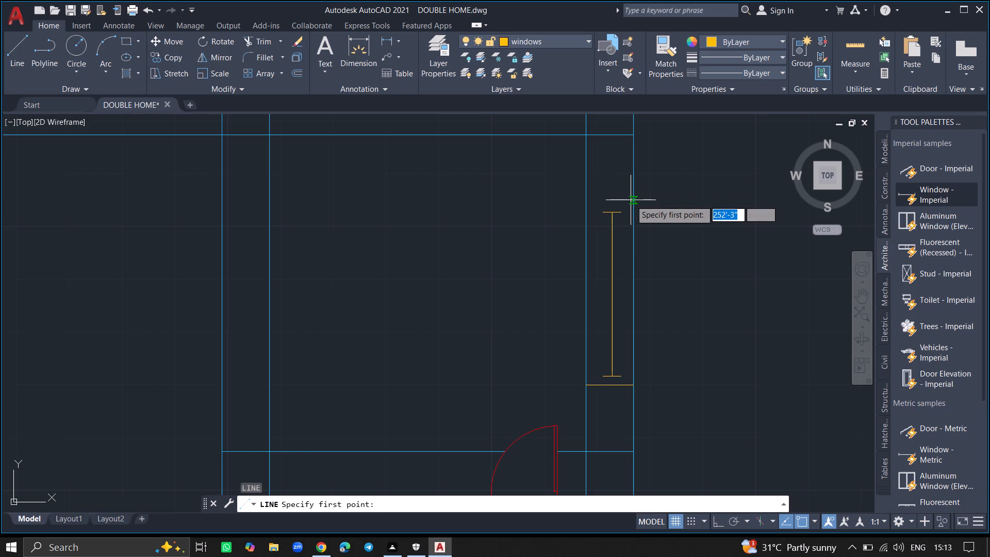
{"action": "left_click", "coordinate": [633, 193]}
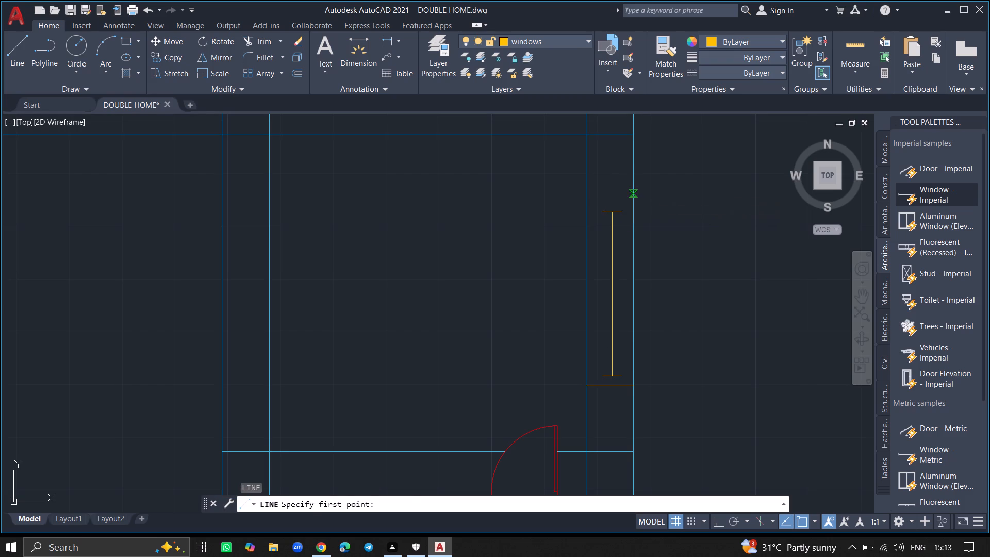
{"action": "left_click", "coordinate": [583, 196]}
{"action": "key", "text": "Return"}
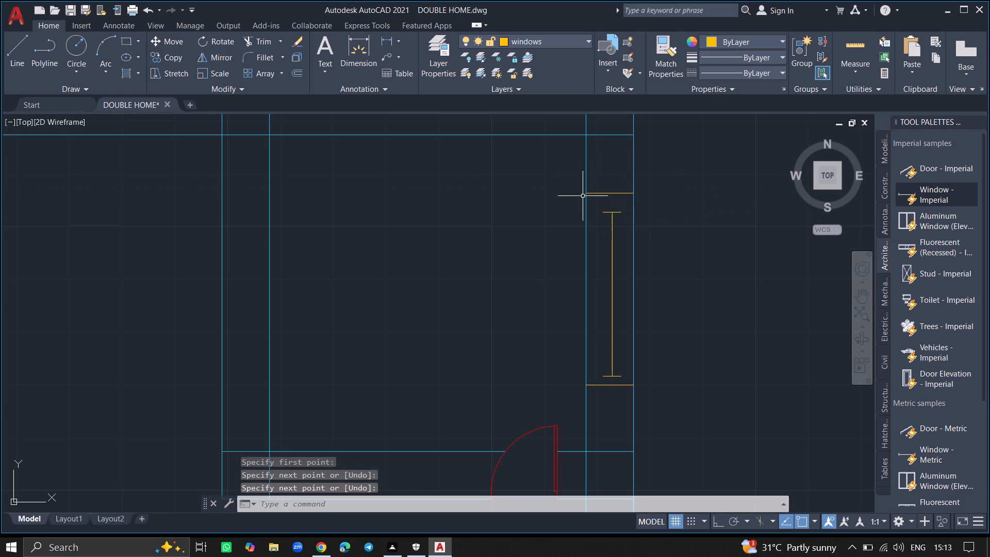
Draw a horizontal 9" jamb line across the right outer wall, just above the upper end of the window level with the staircase.
{"action": "scroll", "coordinate": [537, 246], "scroll_direction": "down", "scroll_amount": 2, "text": "ctrl"}
{"action": "scroll", "coordinate": [580, 242], "scroll_direction": "down", "scroll_amount": 2, "text": "ctrl"}
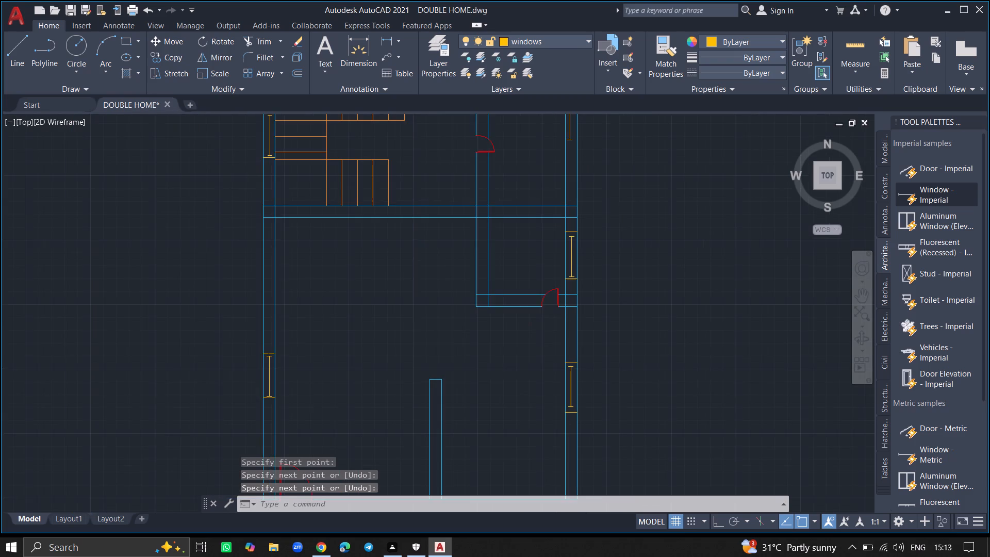
{"action": "scroll", "coordinate": [567, 143], "scroll_direction": "up", "scroll_amount": 4, "text": "ctrl"}
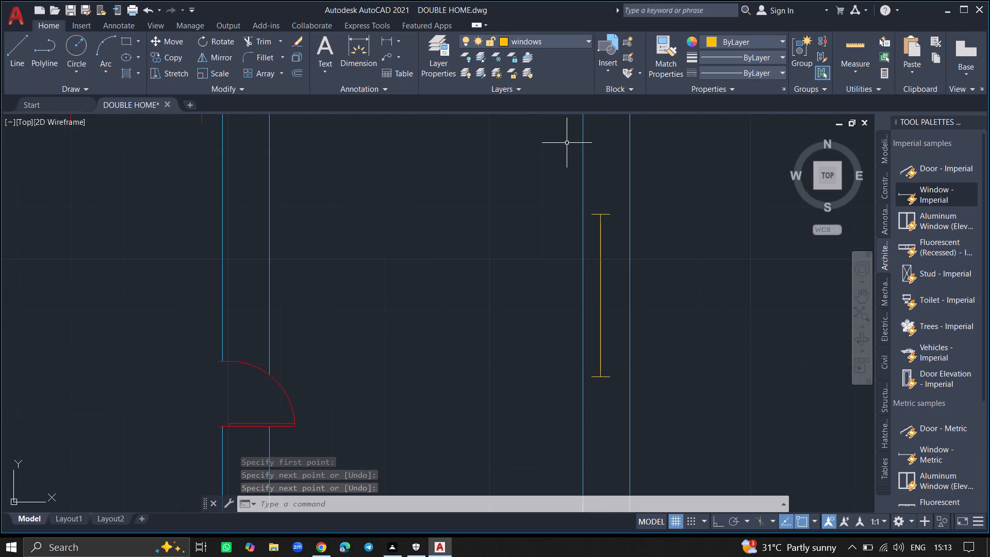
{"action": "key", "text": "l"}
{"action": "key", "text": "Return"}
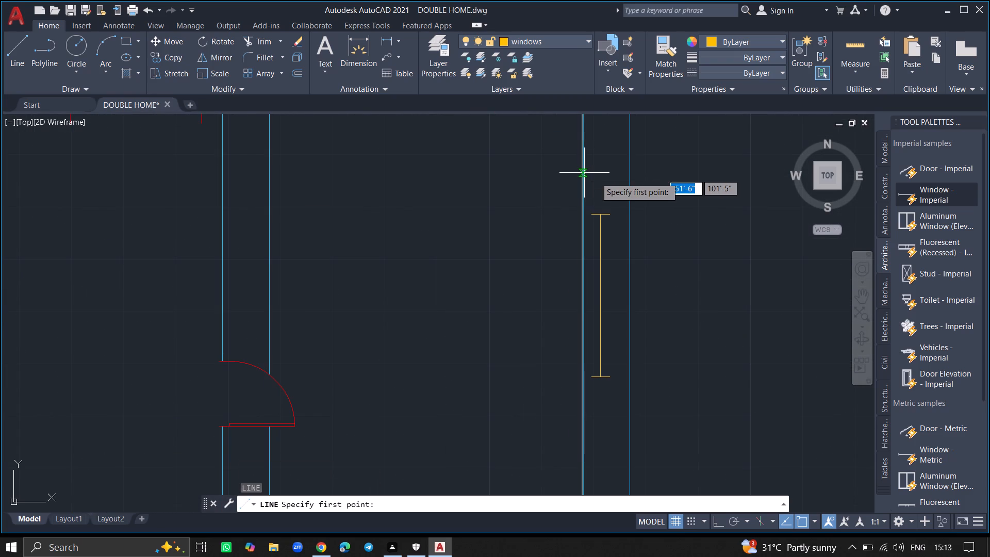
{"action": "scroll", "coordinate": [610, 183], "scroll_direction": "up", "scroll_amount": 2, "text": "ctrl"}
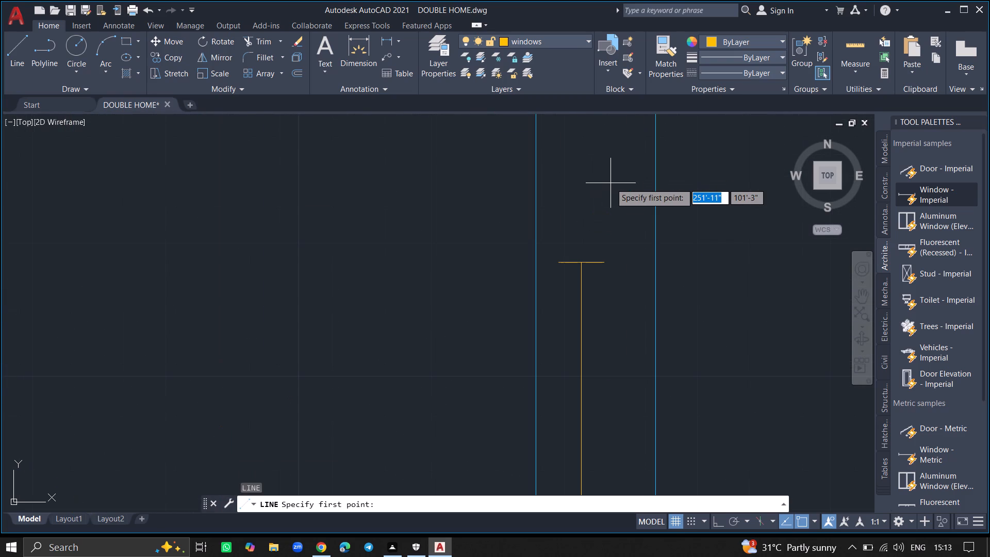
{"action": "scroll", "coordinate": [610, 183], "scroll_direction": "down", "scroll_amount": 2, "text": "ctrl"}
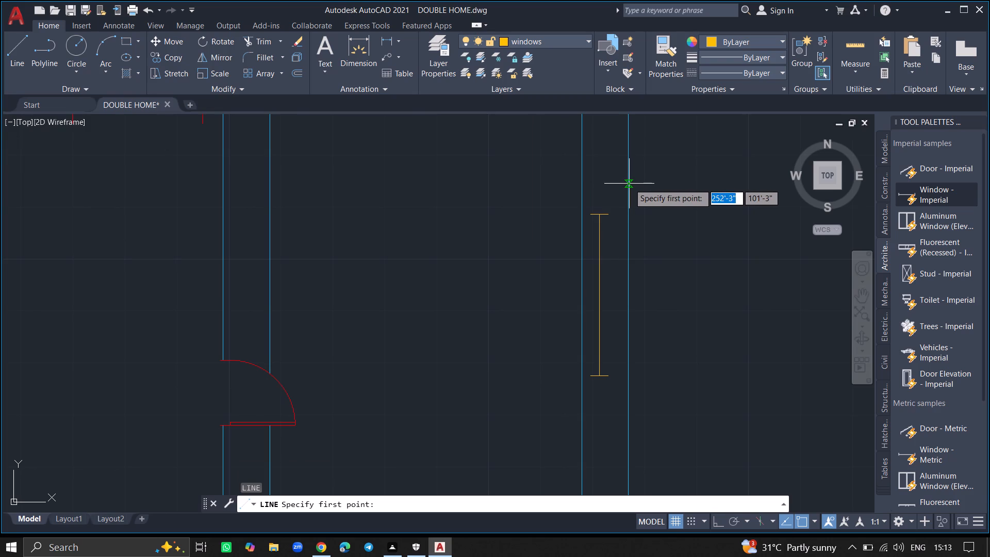
{"action": "left_click", "coordinate": [629, 184]}
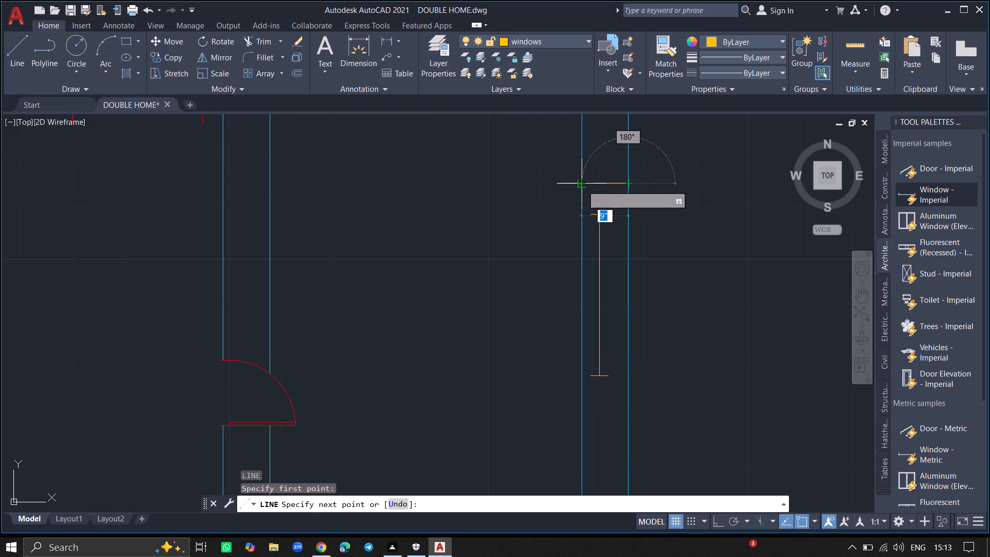
{"action": "left_click", "coordinate": [582, 185]}
{"action": "key", "text": "Return"}
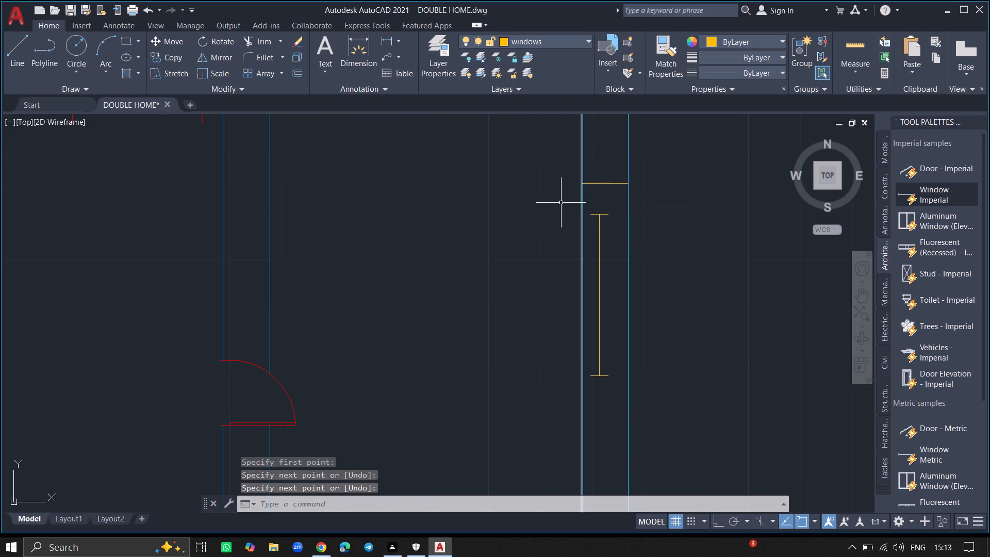
Draw a horizontal jamb line about 9" long across the right outer wall, just below the lower end of the window level with the staircase.
{"action": "scroll", "coordinate": [527, 225], "scroll_direction": "down", "scroll_amount": 2, "text": "ctrl"}
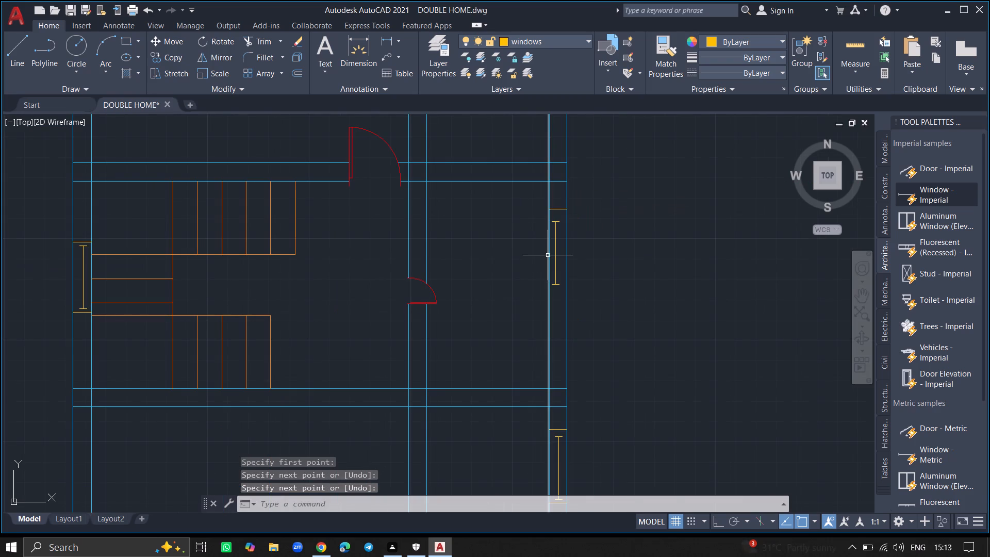
{"action": "scroll", "coordinate": [558, 300], "scroll_direction": "up", "scroll_amount": 1, "text": "ctrl"}
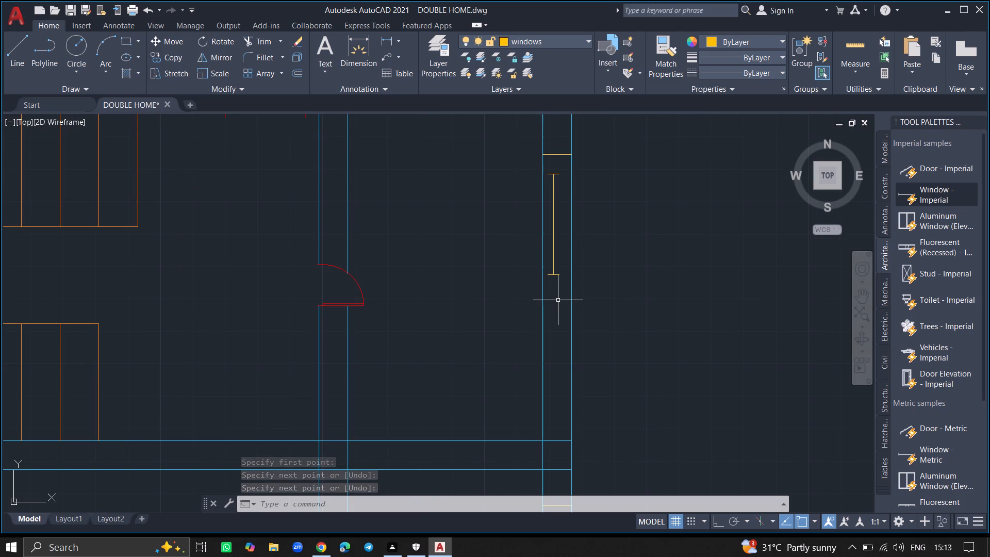
{"action": "scroll", "coordinate": [558, 285], "scroll_direction": "up", "scroll_amount": 4, "text": "ctrl"}
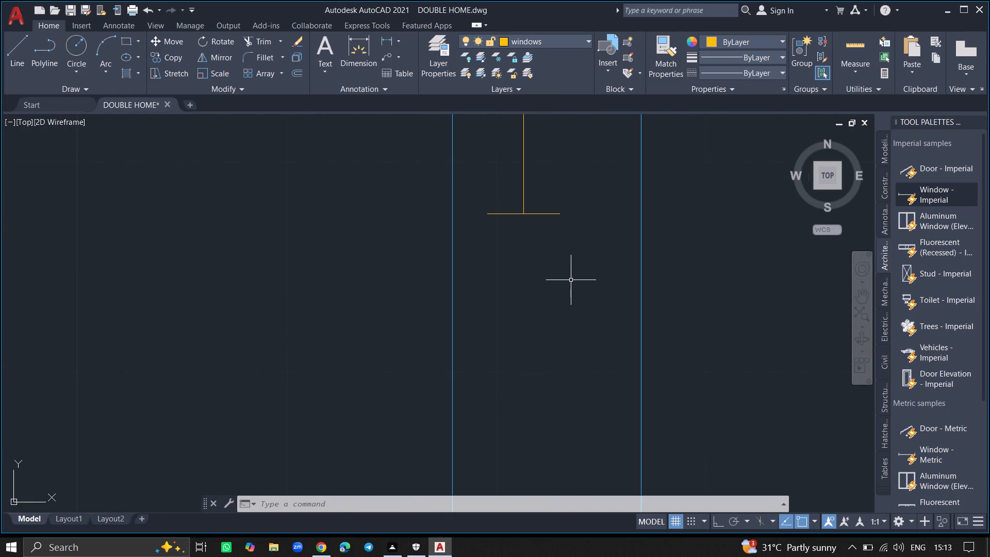
{"action": "key", "text": "l"}
{"action": "key", "text": "Return"}
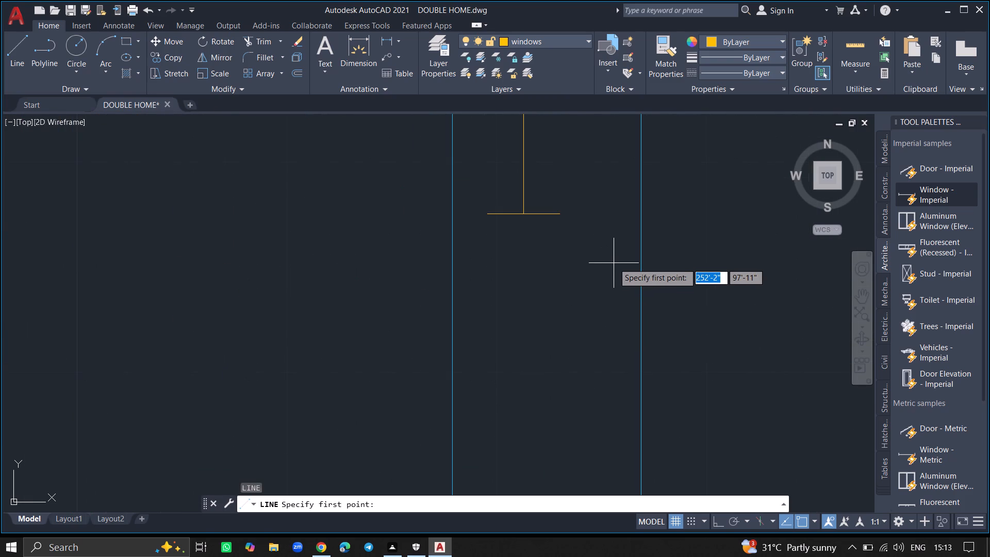
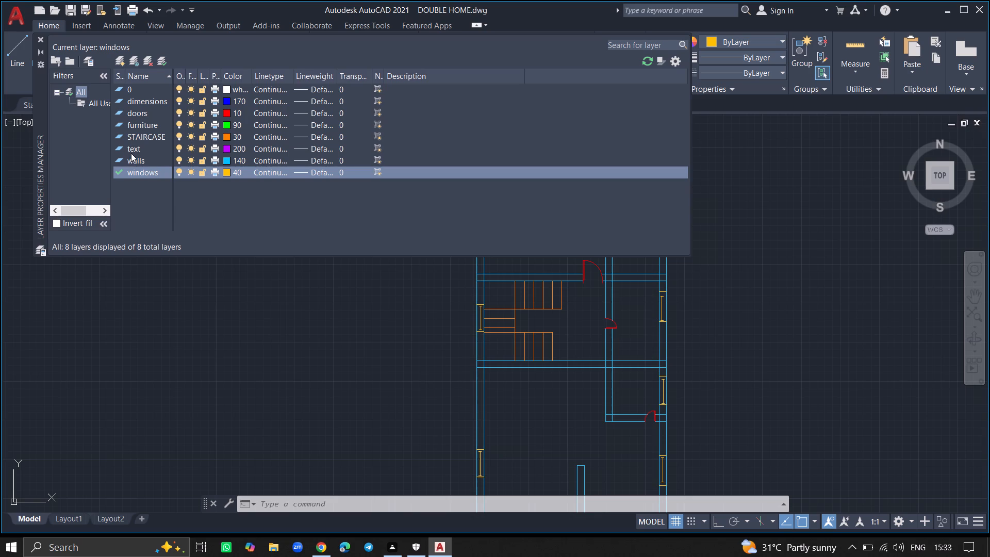
Make the furniture layer current and close the layer manager.
{"action": "double_click", "coordinate": [133, 124]}
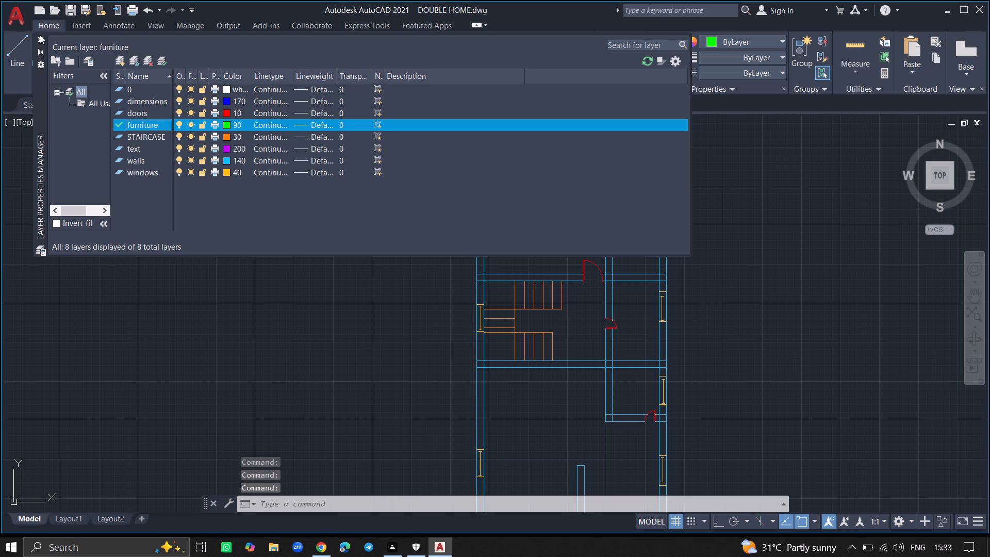
{"action": "left_click", "coordinate": [40, 36]}
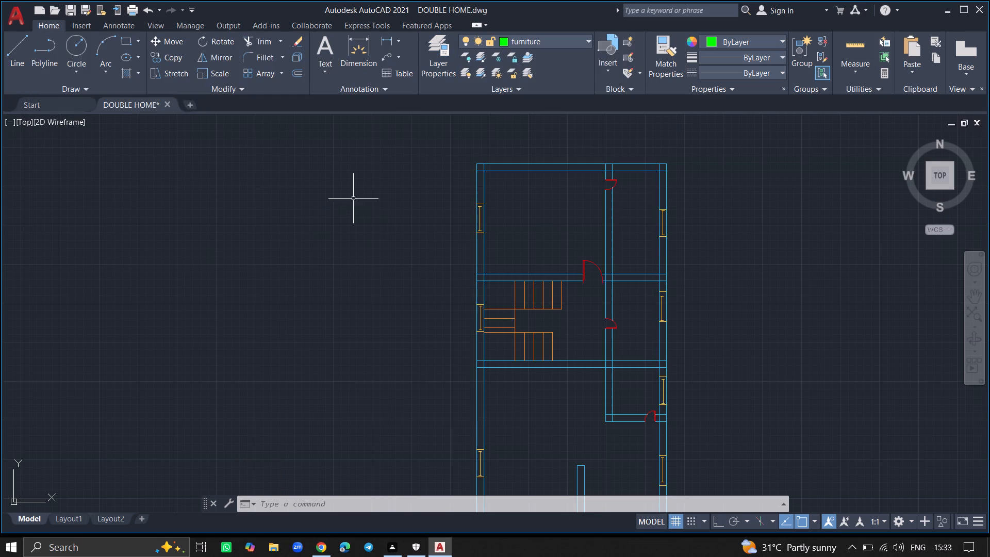
In DesignCenter, browse the en-us DesignCenter samples to the blocks of Home - Space Planner.dwg.
{"action": "key", "text": "ctrl+2"}
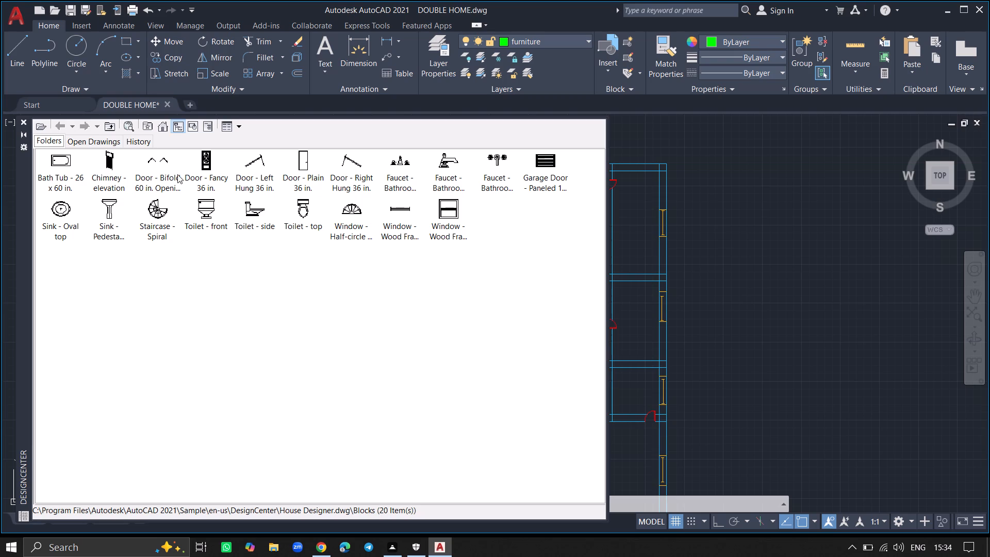
{"action": "left_click", "coordinate": [164, 127]}
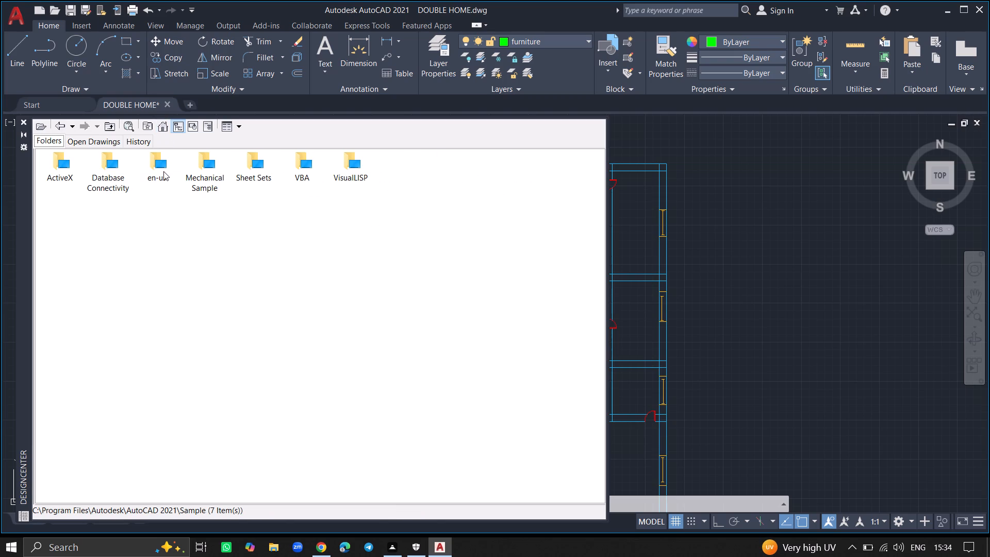
{"action": "double_click", "coordinate": [159, 165]}
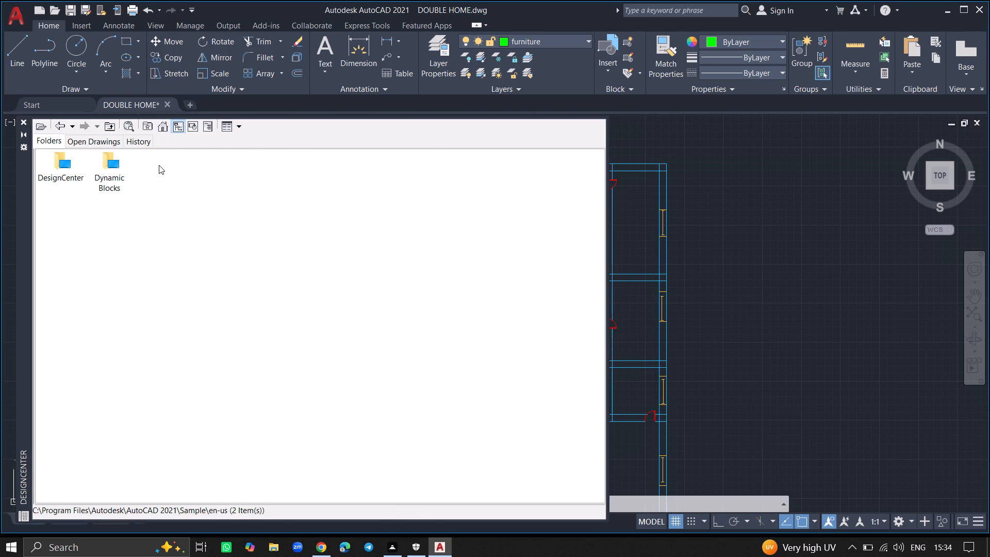
{"action": "double_click", "coordinate": [63, 158]}
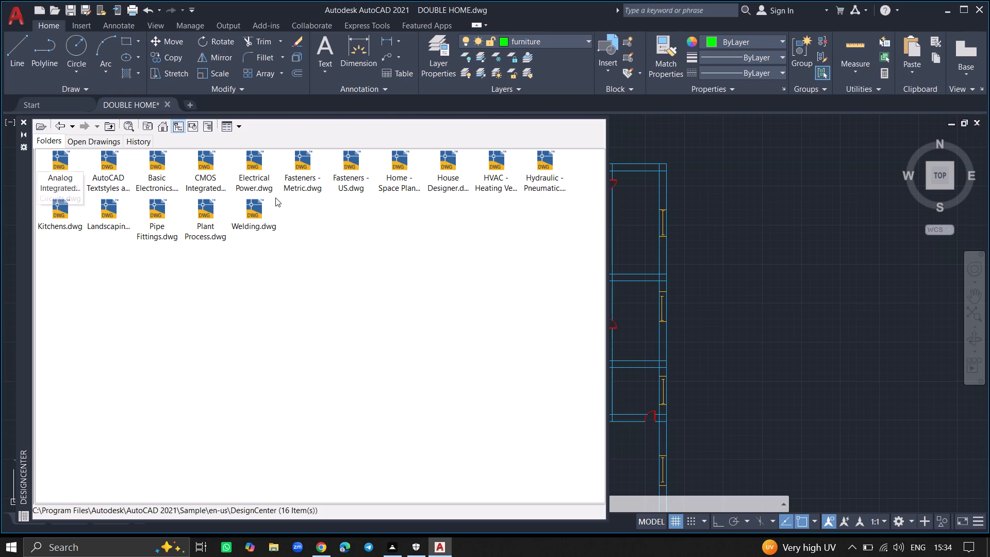
{"action": "left_click", "coordinate": [396, 162]}
{"action": "right_click", "coordinate": [396, 162]}
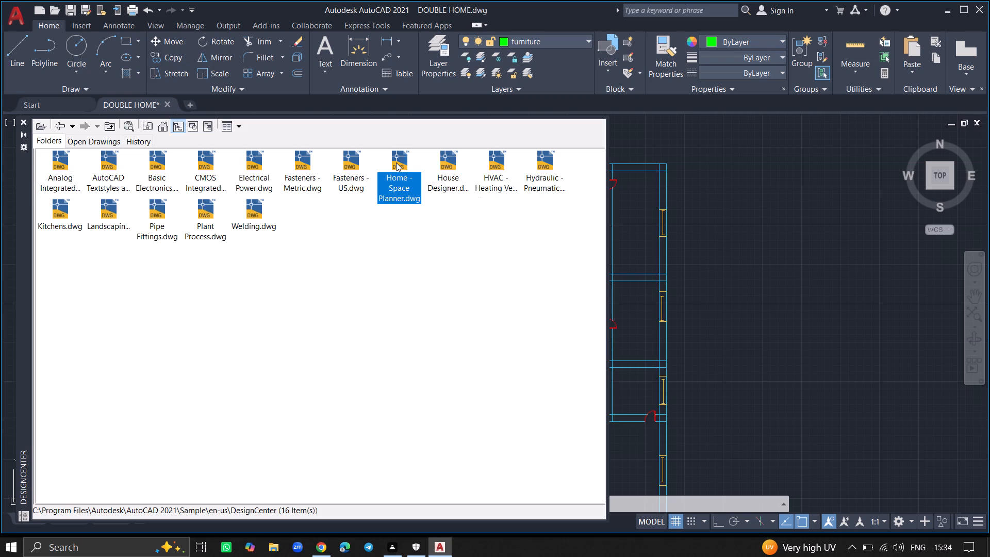
{"action": "right_click", "coordinate": [397, 162]}
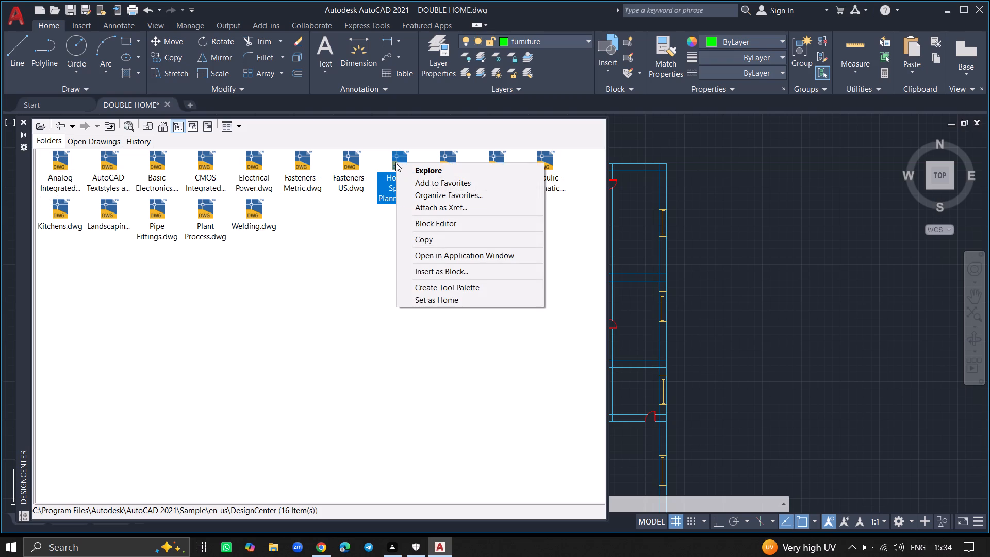
{"action": "double_click", "coordinate": [379, 175]}
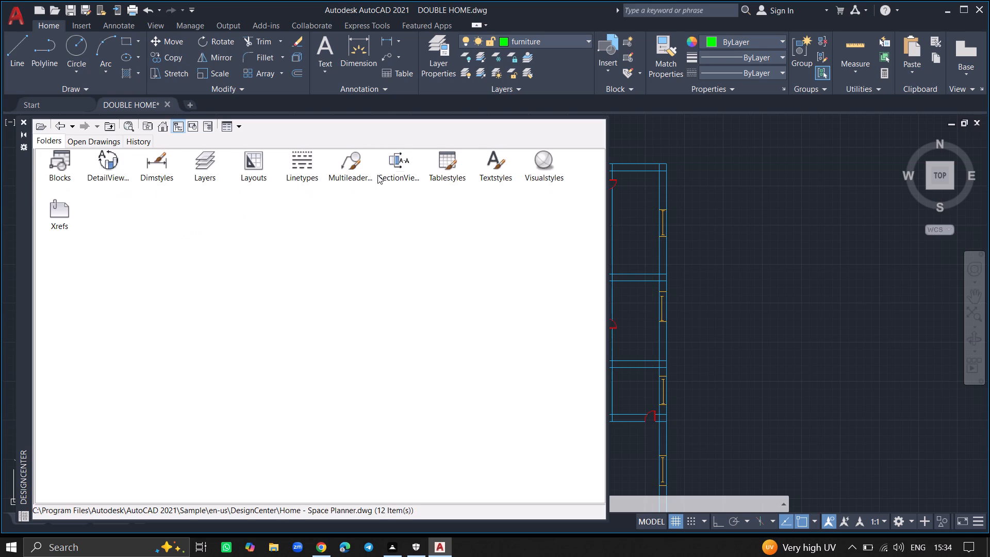
{"action": "double_click", "coordinate": [61, 169]}
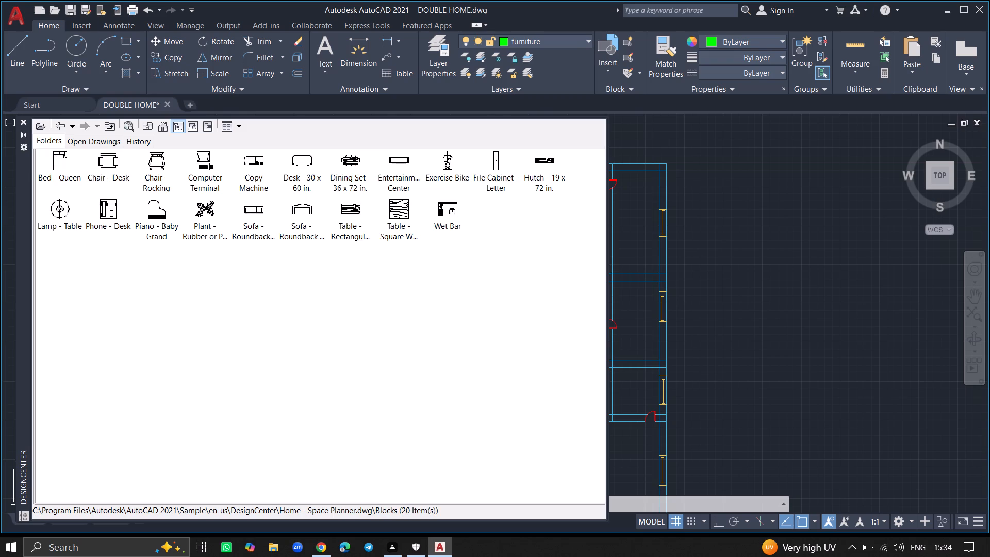
Insert the Bed - Queen block in the empty area to the right of the floor plan and close DesignCenter.
{"action": "left_click", "coordinate": [49, 163]}
{"action": "left_click_drag", "start_coordinate": [49, 163], "coordinate": [713, 201]}
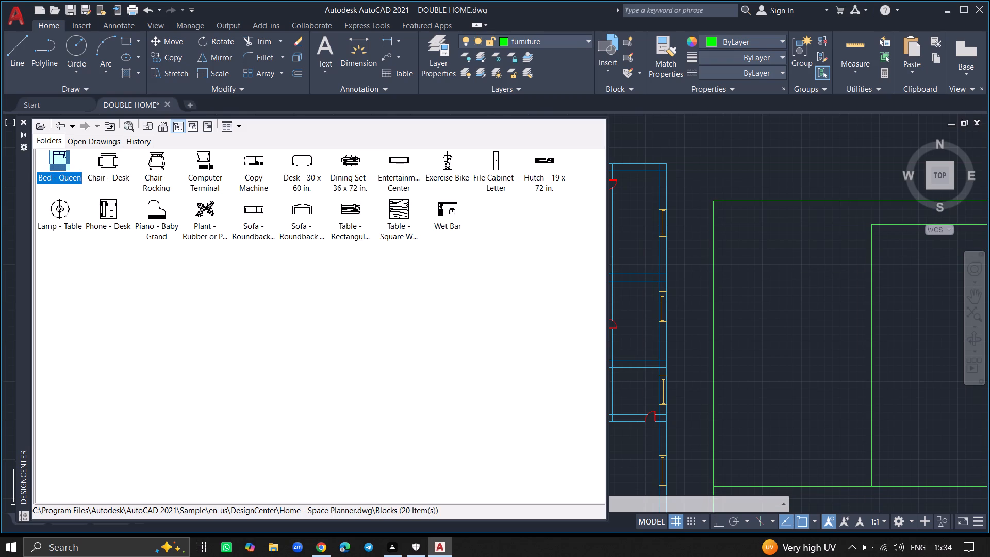
{"action": "left_click_drag", "start_coordinate": [713, 201], "coordinate": [713, 201]}
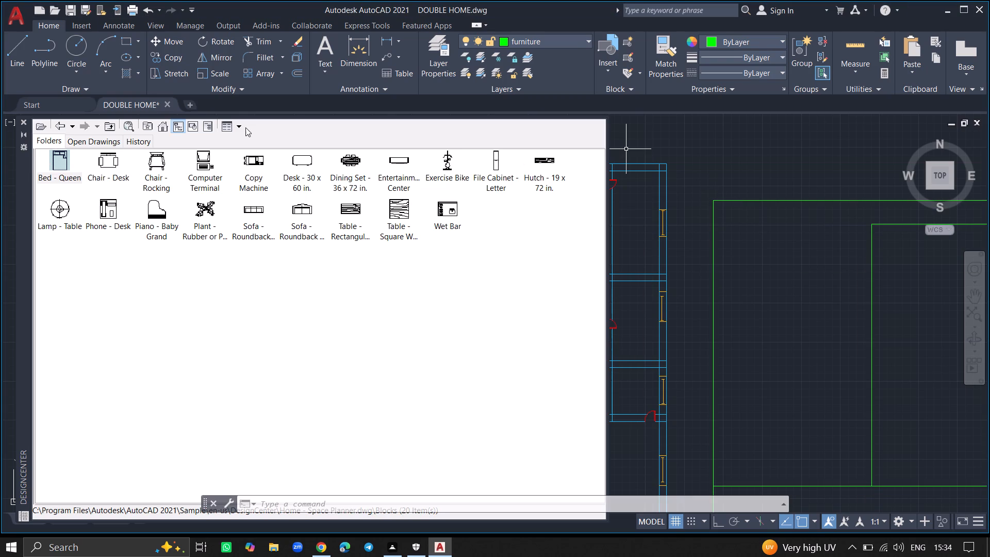
{"action": "left_click", "coordinate": [23, 121]}
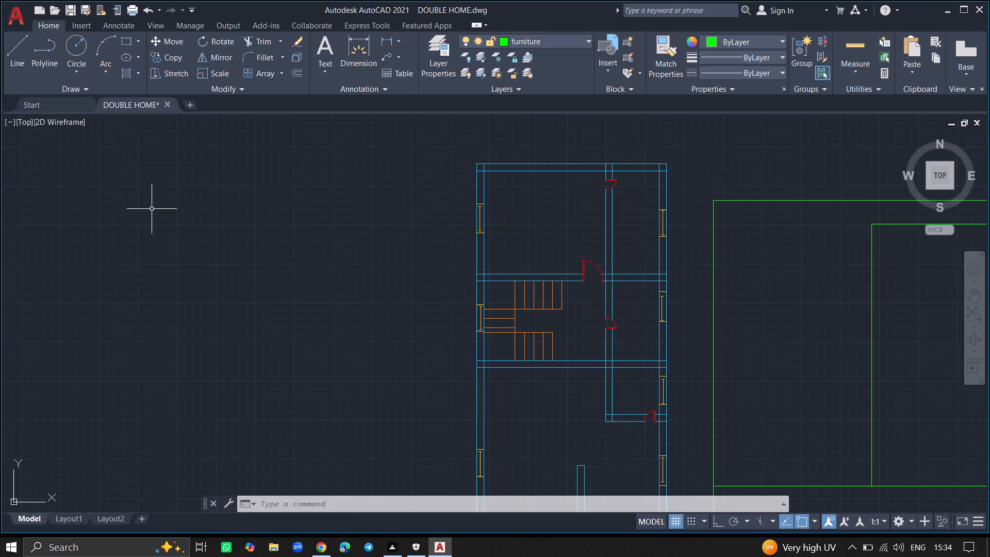
Scale the oversized queen bed down by eye from a point near its pillows, towards the size of the plan's rooms.
{"action": "scroll", "coordinate": [152, 209], "scroll_direction": "down", "scroll_amount": 6, "text": "ctrl"}
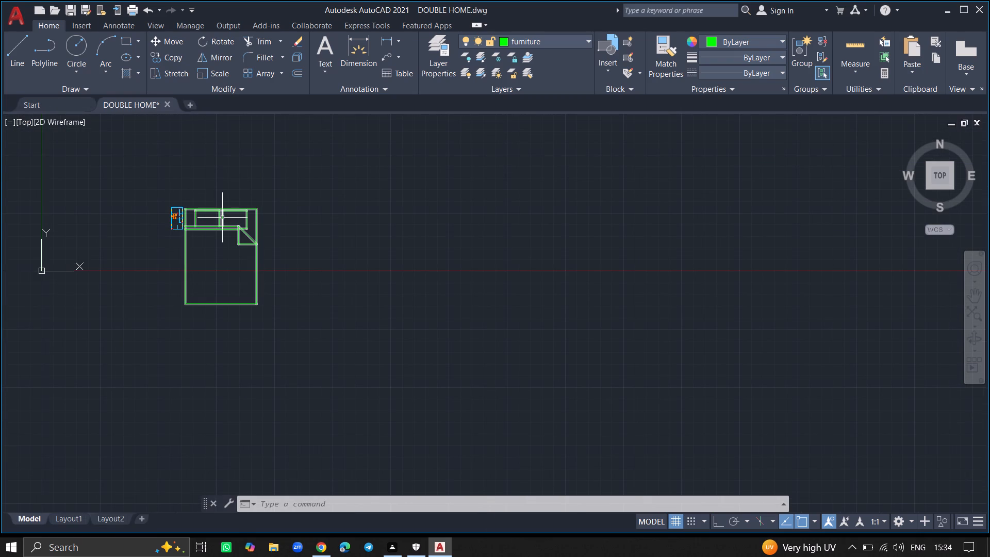
{"action": "left_click", "coordinate": [222, 218]}
{"action": "type", "text": "SC"}
{"action": "key", "text": "Return"}
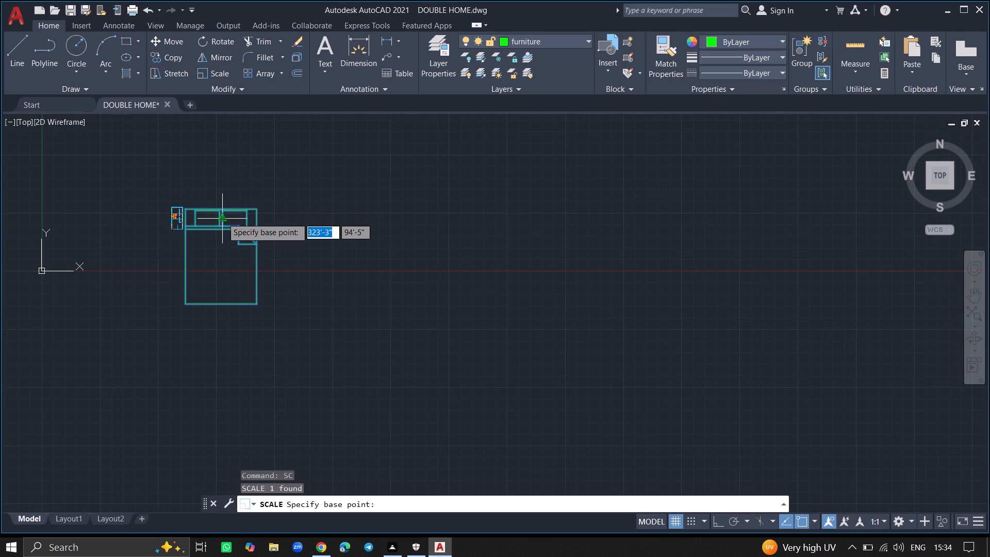
{"action": "left_click", "coordinate": [222, 218]}
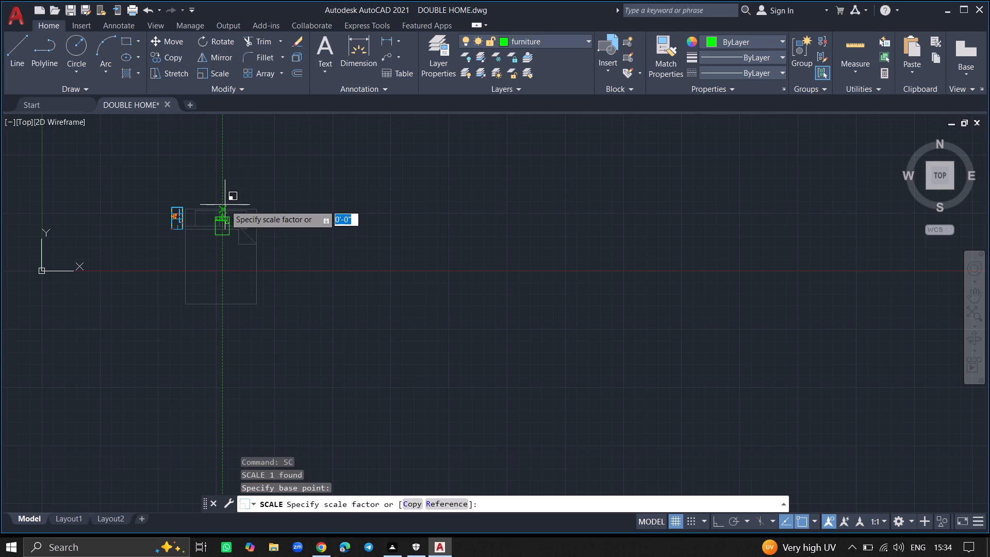
{"action": "scroll", "coordinate": [225, 211], "scroll_direction": "up", "scroll_amount": 4, "text": "ctrl"}
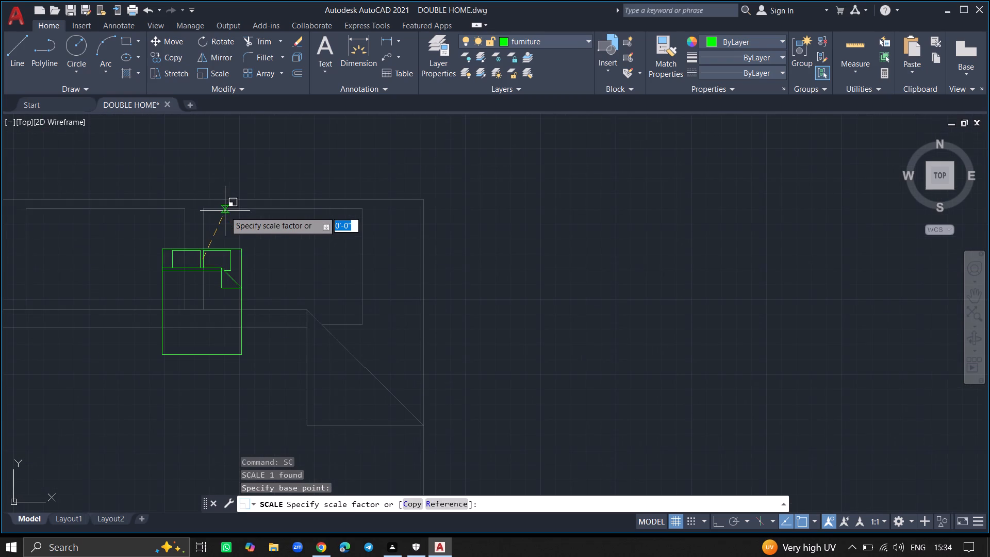
{"action": "left_click", "coordinate": [219, 234]}
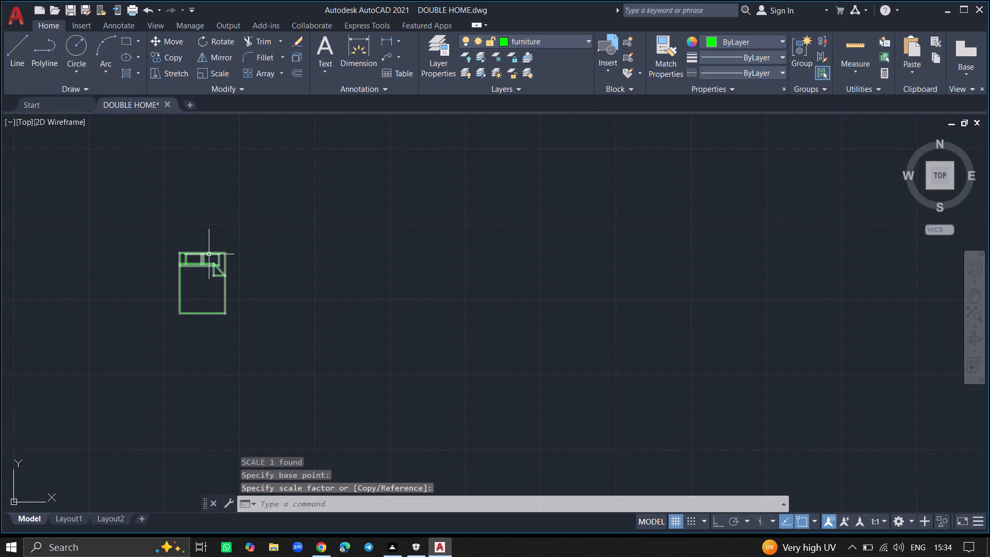
Move the queen bed from beside the plan onto the top end of the floor plan, overlapping the upper wall.
{"action": "left_click", "coordinate": [209, 254]}
{"action": "type", "text": "MOVE"}
{"action": "key", "text": "Return"}
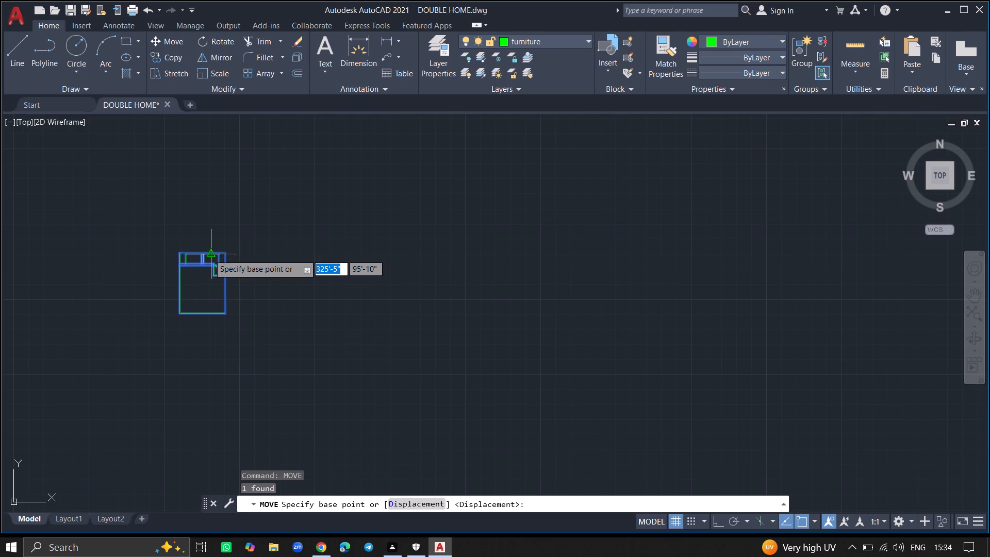
{"action": "left_click", "coordinate": [209, 254]}
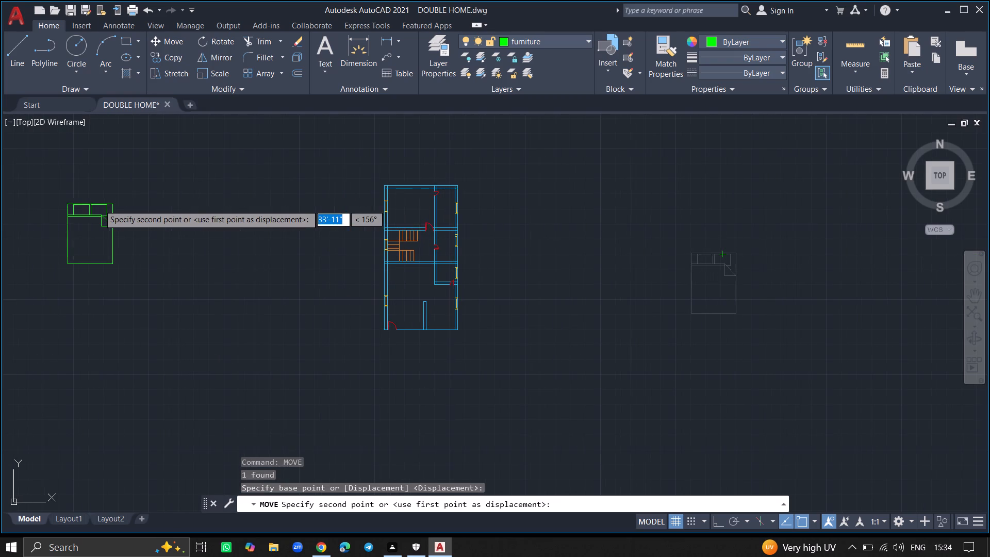
{"action": "scroll", "coordinate": [429, 172], "scroll_direction": "up", "scroll_amount": 1, "text": "ctrl"}
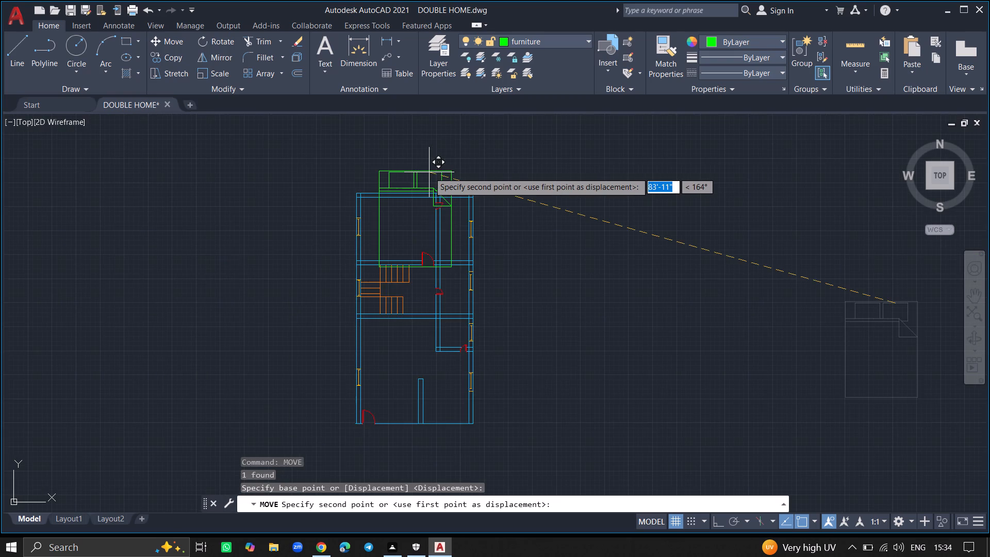
{"action": "scroll", "coordinate": [429, 172], "scroll_direction": "up", "scroll_amount": 3, "text": "ctrl"}
{"action": "left_click", "coordinate": [372, 188]}
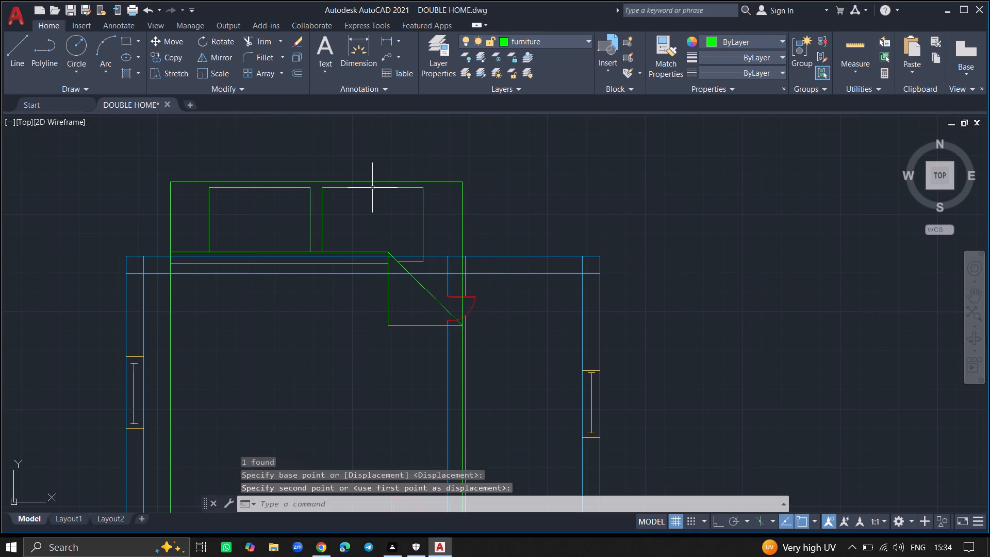
Scale the queen bed down again by eye to about half its size, using the right pillow's upper-left corner as base point.
{"action": "left_click", "coordinate": [371, 185]}
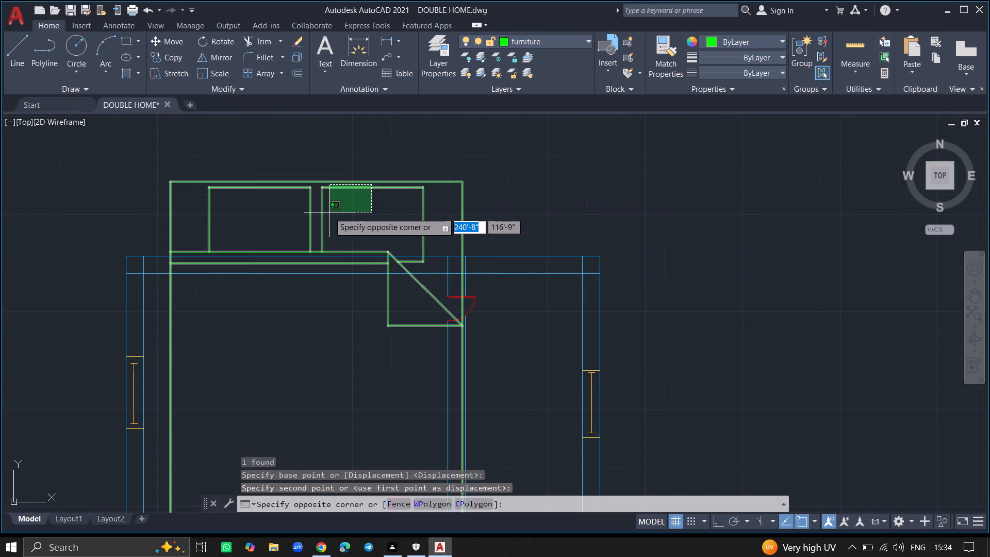
{"action": "left_click", "coordinate": [329, 212]}
{"action": "type", "text": "SC"}
{"action": "key", "text": "Return"}
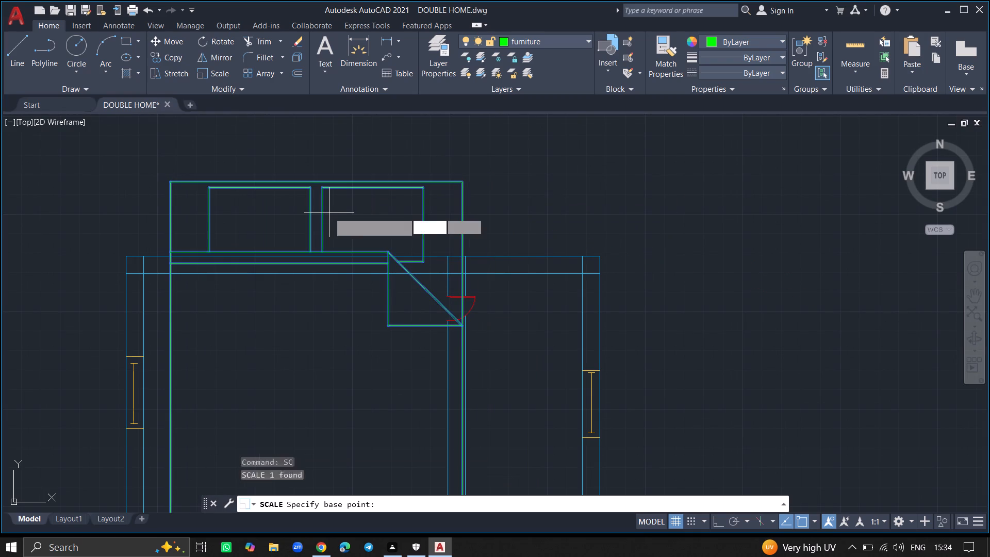
{"action": "left_click", "coordinate": [318, 187]}
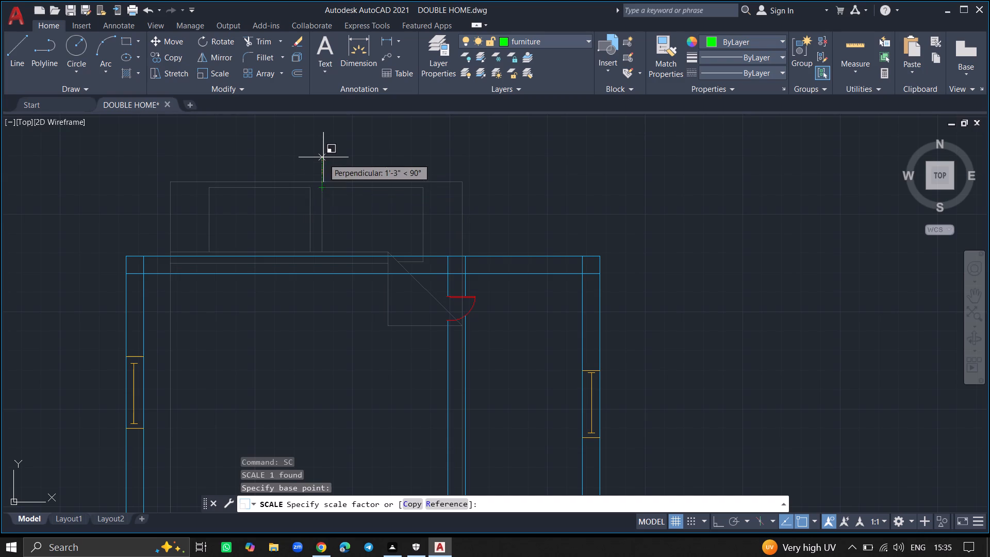
{"action": "left_click", "coordinate": [393, 126]}
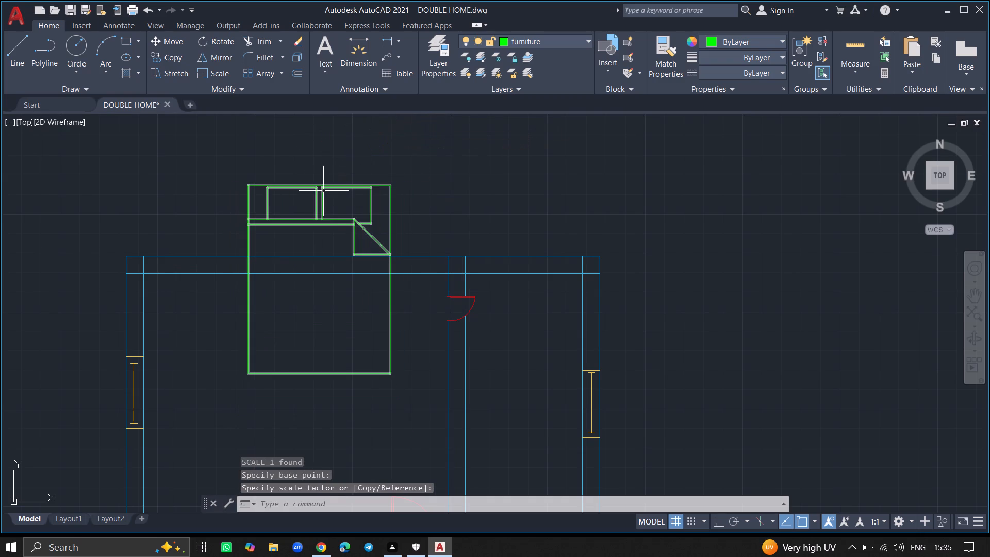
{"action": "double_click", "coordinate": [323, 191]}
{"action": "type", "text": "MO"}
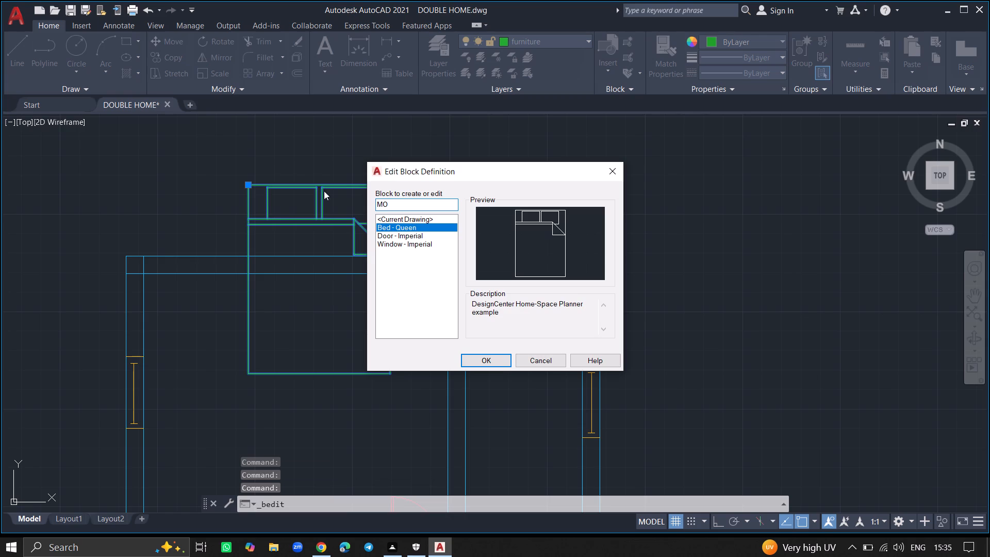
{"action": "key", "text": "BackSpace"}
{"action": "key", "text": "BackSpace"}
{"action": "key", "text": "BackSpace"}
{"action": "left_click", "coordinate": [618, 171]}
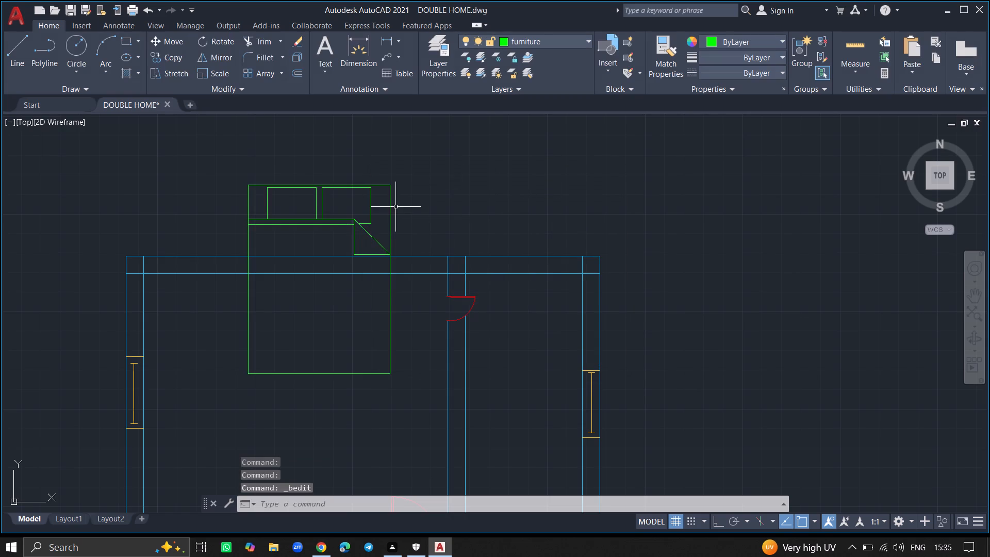
Move the queen bed down into the upper-left room, with its headboard just below the top wall and clear of the door.
{"action": "left_click", "coordinate": [390, 207]}
{"action": "type", "text": "MO"}
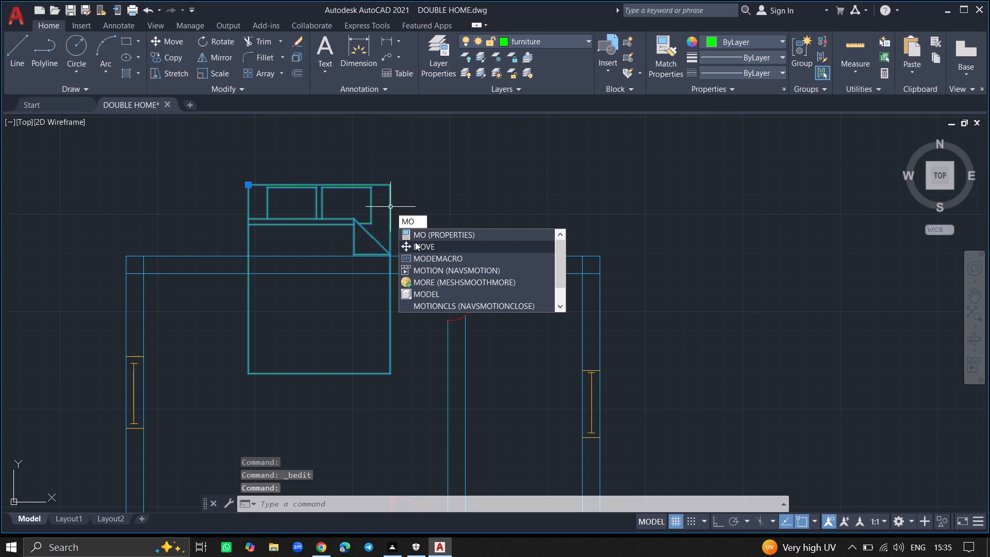
{"action": "left_click", "coordinate": [415, 242]}
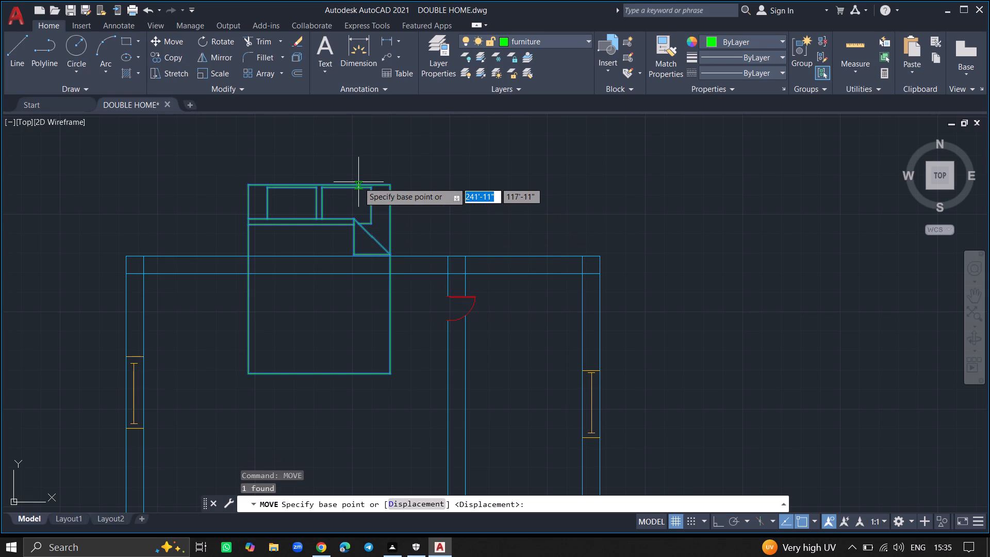
{"action": "left_click", "coordinate": [358, 187]}
{"action": "scroll", "coordinate": [339, 210], "scroll_direction": "down", "scroll_amount": 3, "text": "ctrl"}
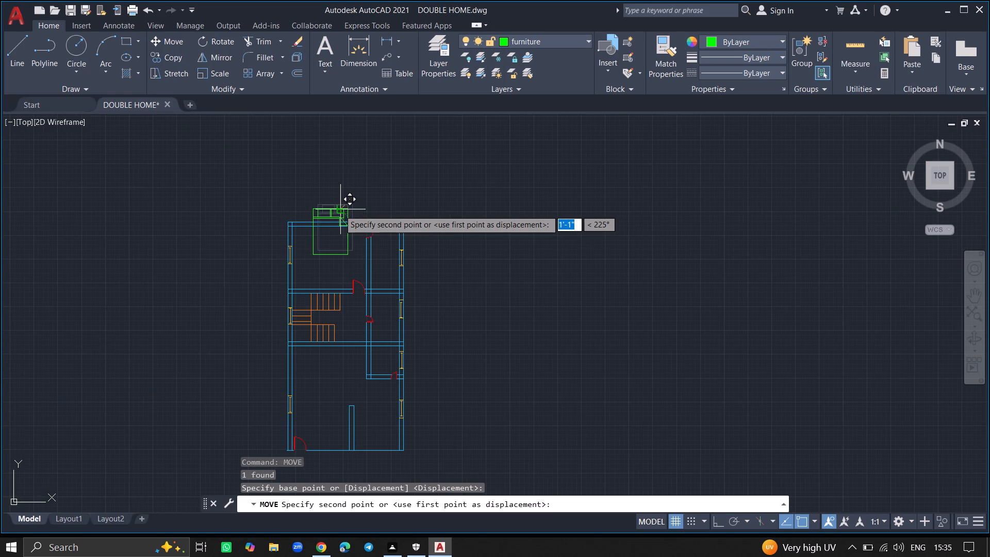
{"action": "scroll", "coordinate": [324, 248], "scroll_direction": "up", "scroll_amount": 3, "text": "ctrl"}
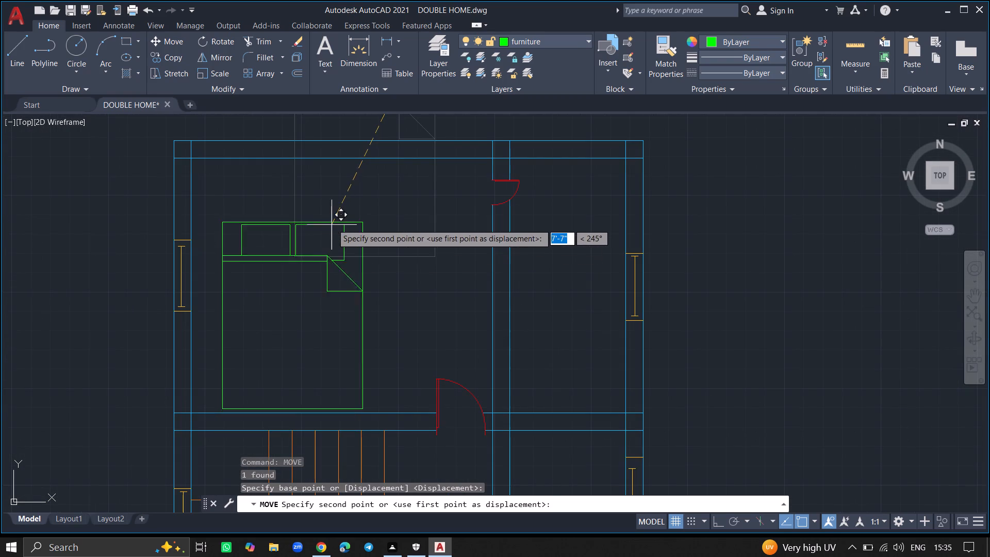
{"action": "left_click", "coordinate": [334, 200]}
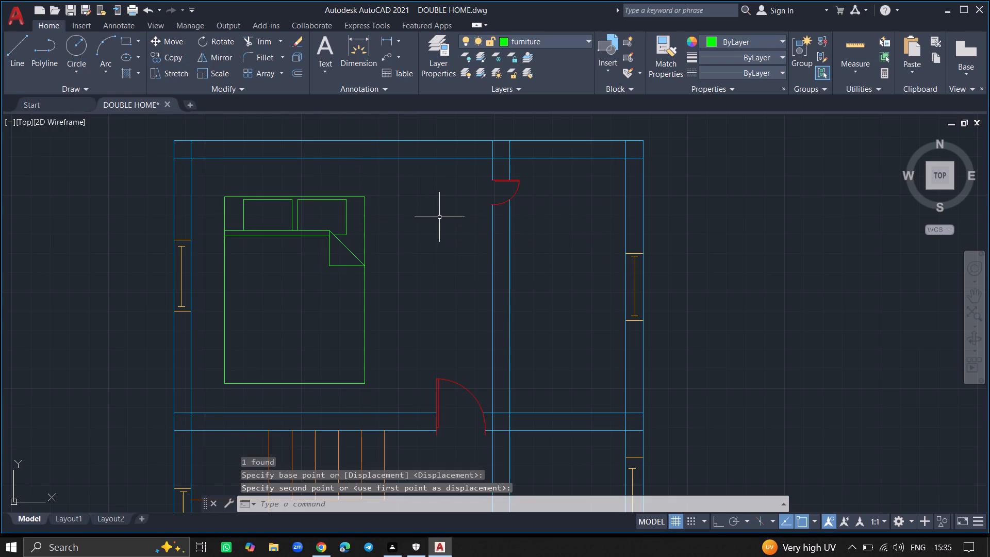
{"action": "scroll", "coordinate": [481, 254], "scroll_direction": "down", "scroll_amount": 2, "text": "ctrl"}
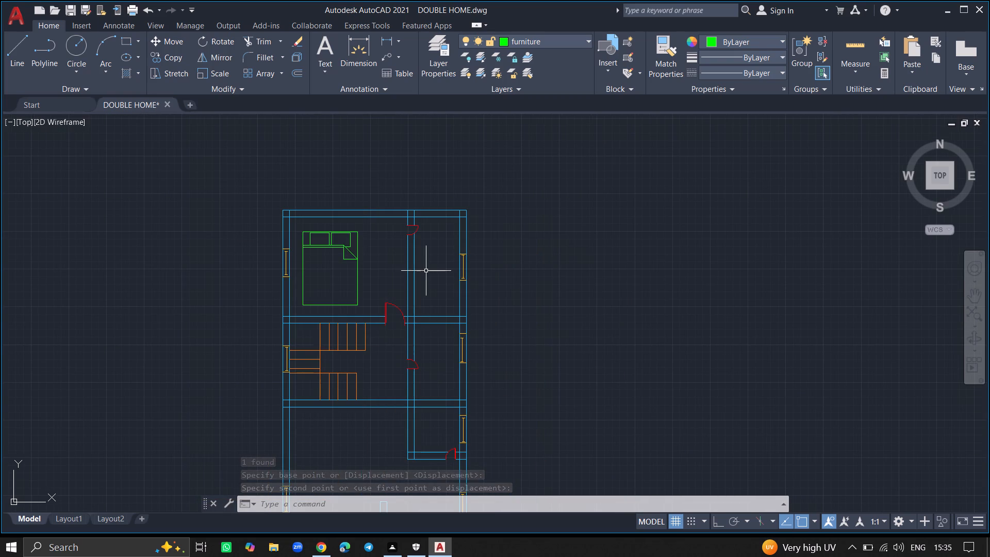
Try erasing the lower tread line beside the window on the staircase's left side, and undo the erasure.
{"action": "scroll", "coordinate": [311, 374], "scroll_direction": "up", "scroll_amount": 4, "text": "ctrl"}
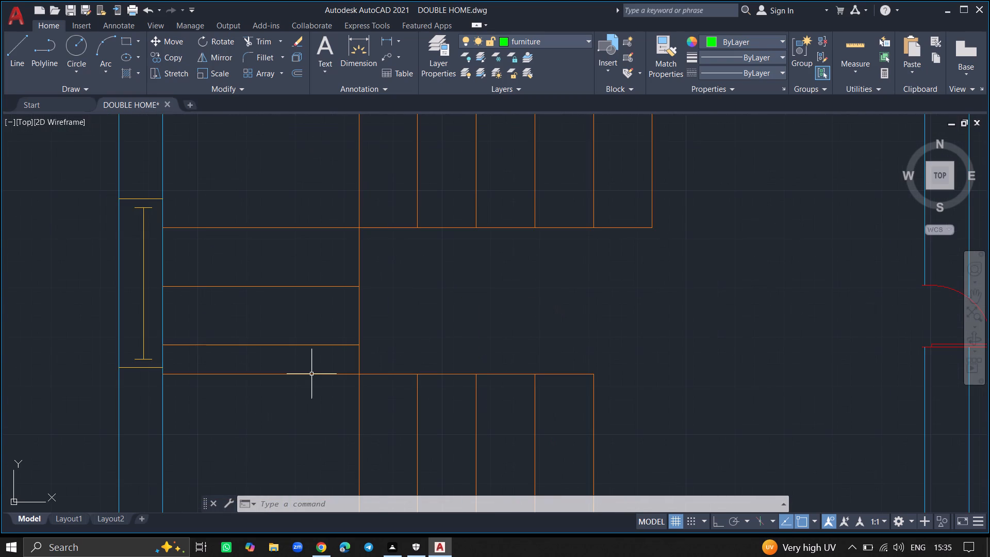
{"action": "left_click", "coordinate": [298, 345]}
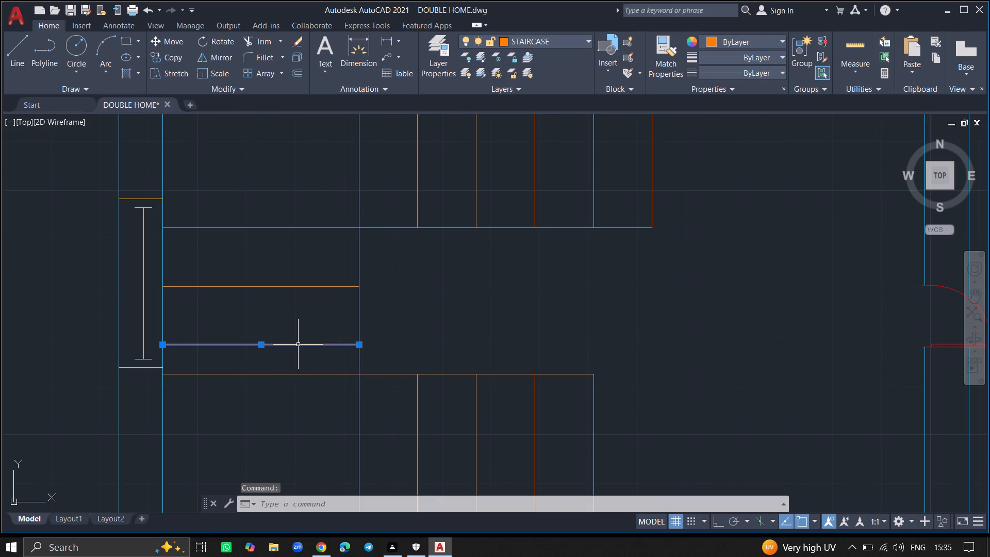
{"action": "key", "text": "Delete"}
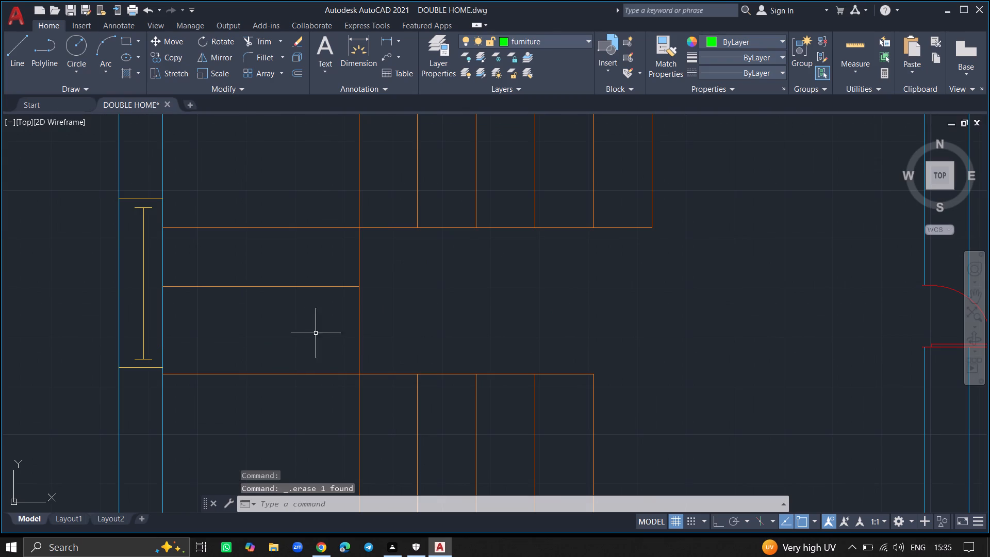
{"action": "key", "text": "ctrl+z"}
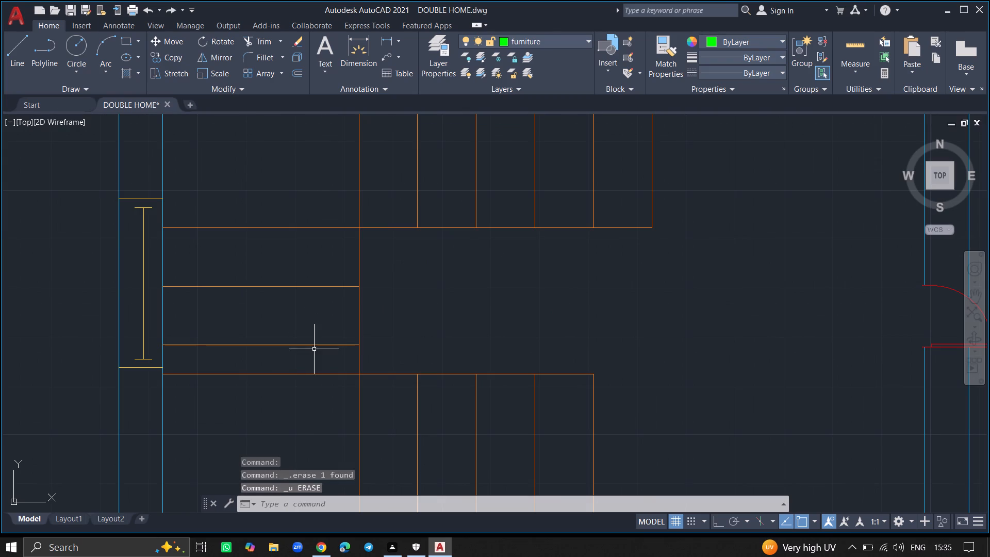
Scale the queen bed down by eye to about two-thirds of its size, using a point on its right edge as base point.
{"action": "scroll", "coordinate": [278, 458], "scroll_direction": "down", "scroll_amount": 3, "text": "ctrl"}
{"action": "scroll", "coordinate": [310, 356], "scroll_direction": "down", "scroll_amount": 2, "text": "ctrl"}
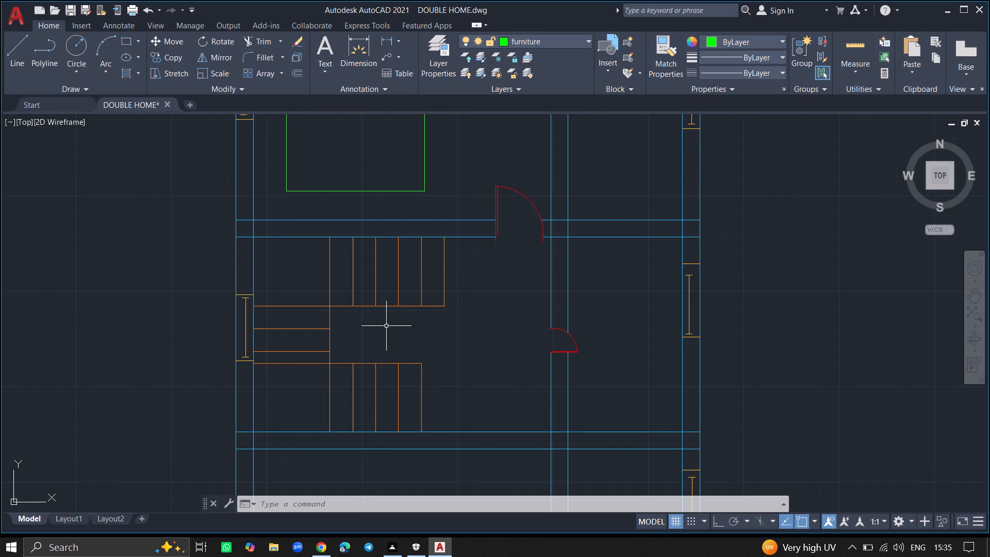
{"action": "scroll", "coordinate": [444, 321], "scroll_direction": "down", "scroll_amount": 3, "text": "ctrl"}
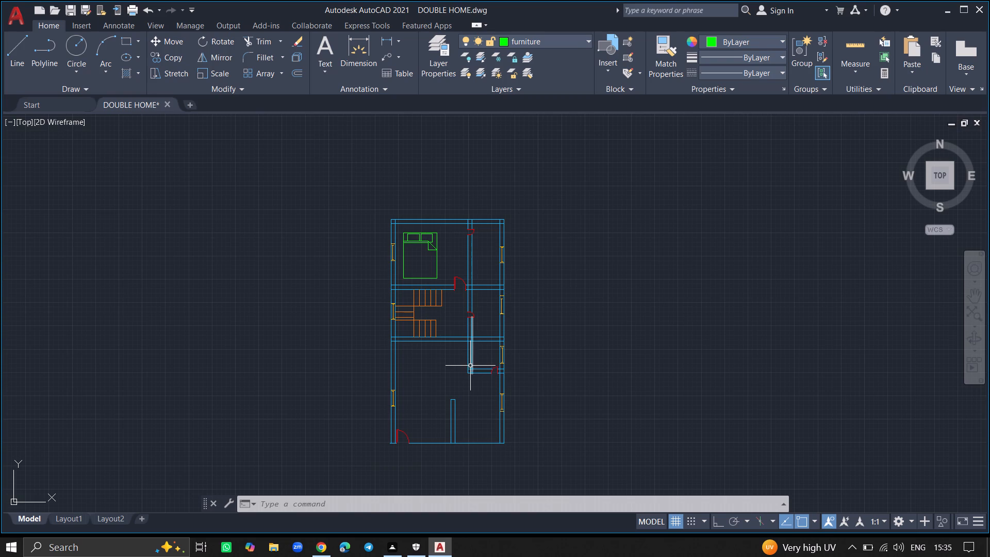
{"action": "left_click", "coordinate": [437, 245]}
{"action": "type", "text": "SC"}
{"action": "key", "text": "Return"}
{"action": "left_click", "coordinate": [437, 245]}
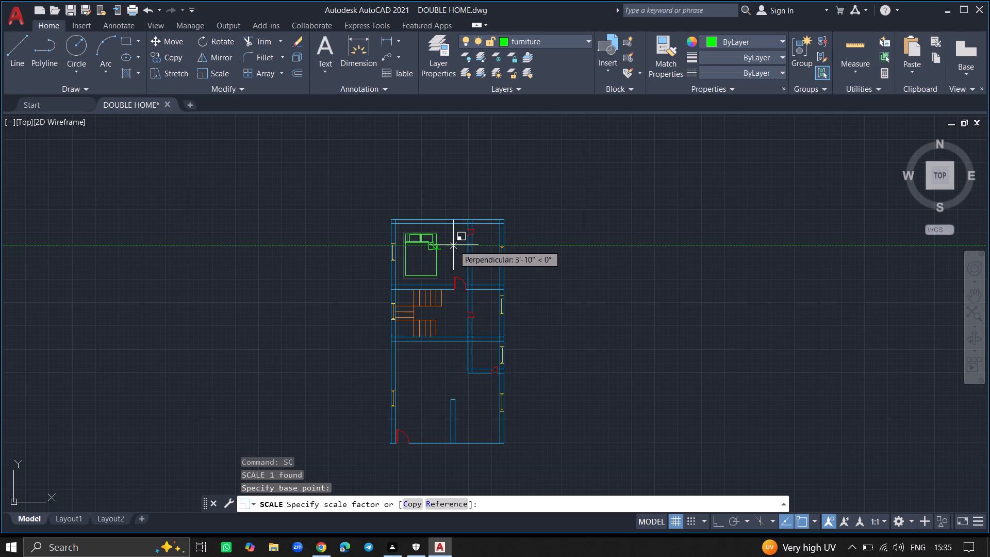
{"action": "left_click", "coordinate": [448, 247]}
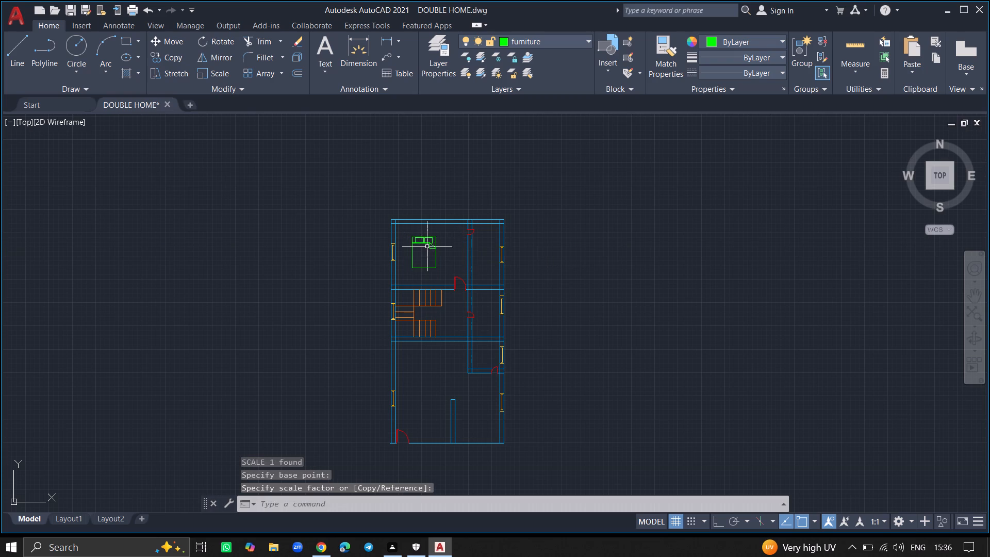
Move the queen bed about 1'-7" to the left within the upper-left room, closer to the windowed outer wall.
{"action": "left_click", "coordinate": [430, 245]}
{"action": "type", "text": "MOVE"}
{"action": "key", "text": "Return"}
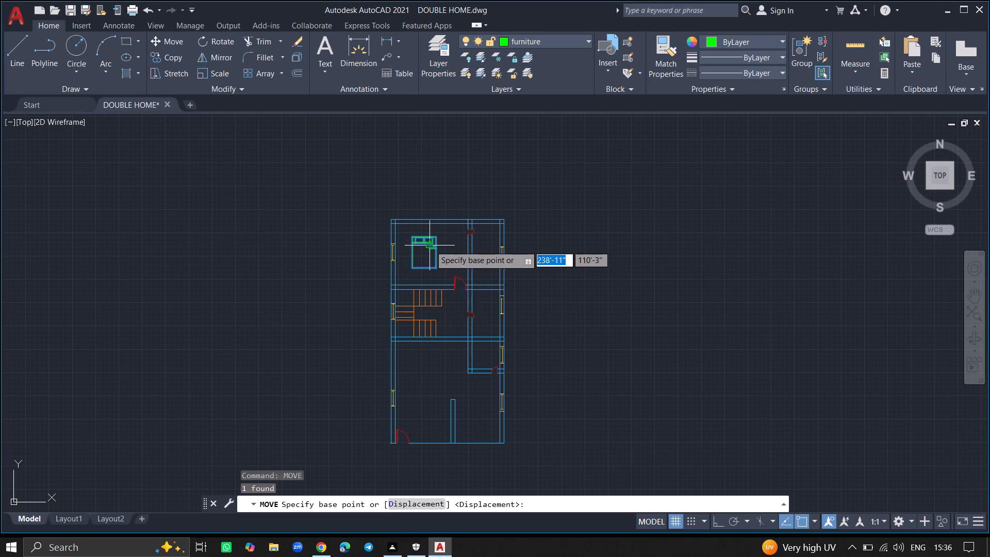
{"action": "scroll", "coordinate": [430, 245], "scroll_direction": "up", "scroll_amount": 3, "text": "ctrl"}
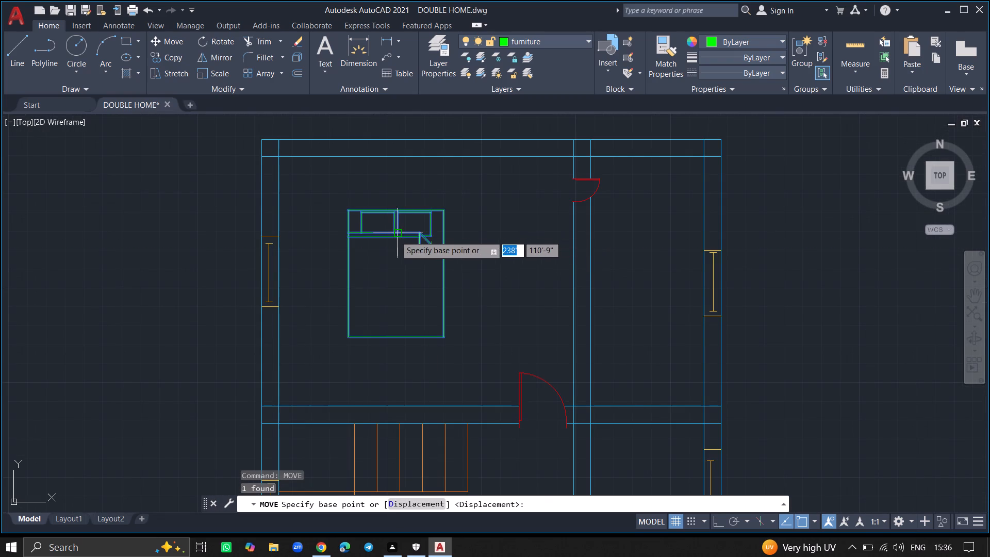
{"action": "left_click", "coordinate": [395, 236]}
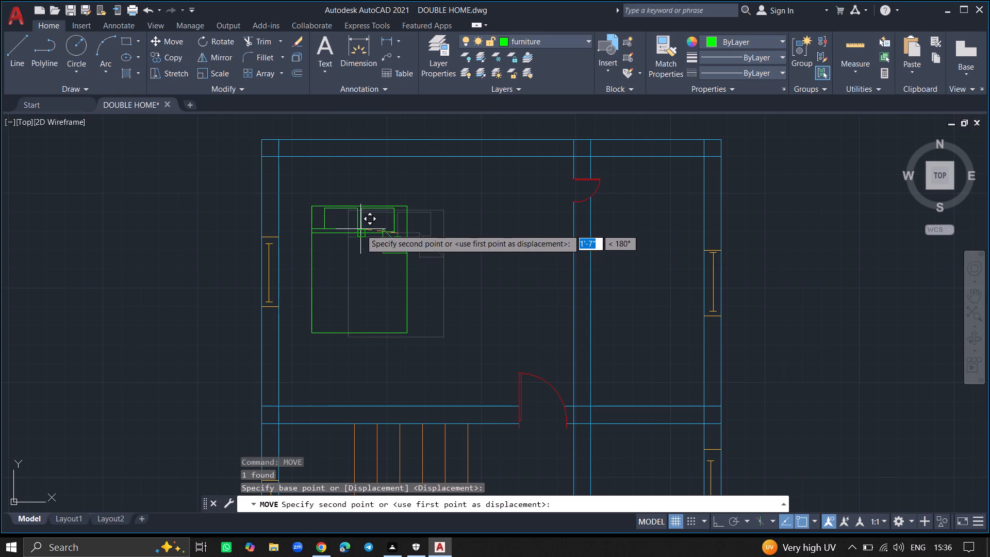
{"action": "left_click", "coordinate": [360, 229]}
Insert the Toilet - top block from DesignCenter's House Designer.dwg into the empty space right of the floor plan, and close DesignCenter.
{"action": "scroll", "coordinate": [469, 245], "scroll_direction": "down", "scroll_amount": 2, "text": "ctrl"}
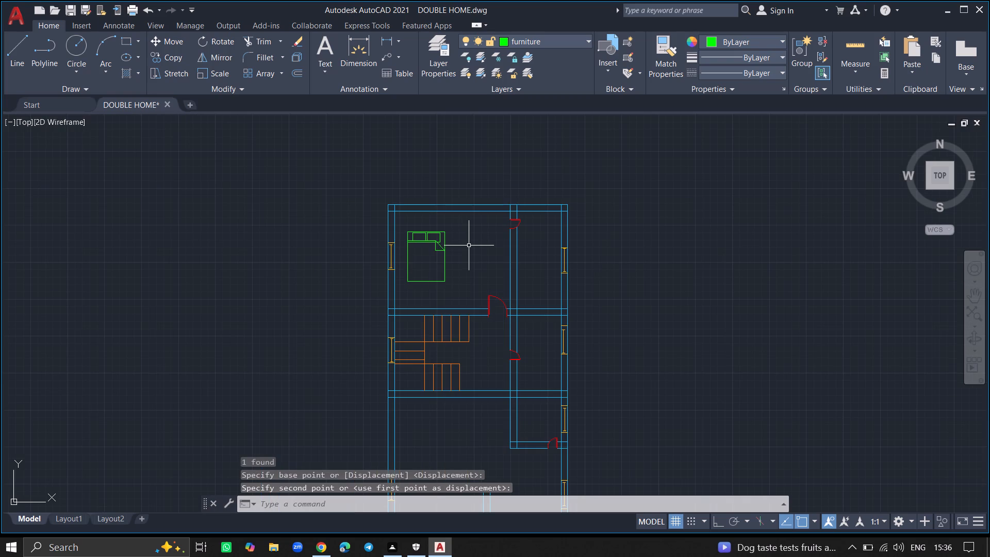
{"action": "scroll", "coordinate": [367, 290], "scroll_direction": "down", "scroll_amount": 2, "text": "ctrl"}
{"action": "scroll", "coordinate": [397, 359], "scroll_direction": "up", "scroll_amount": 3, "text": "ctrl"}
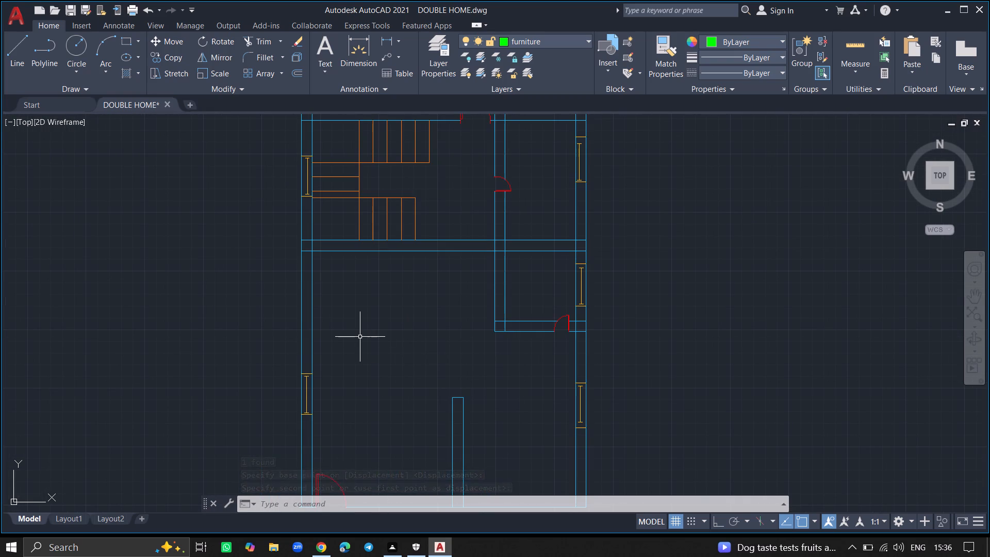
{"action": "scroll", "coordinate": [441, 323], "scroll_direction": "down", "scroll_amount": 2, "text": "ctrl"}
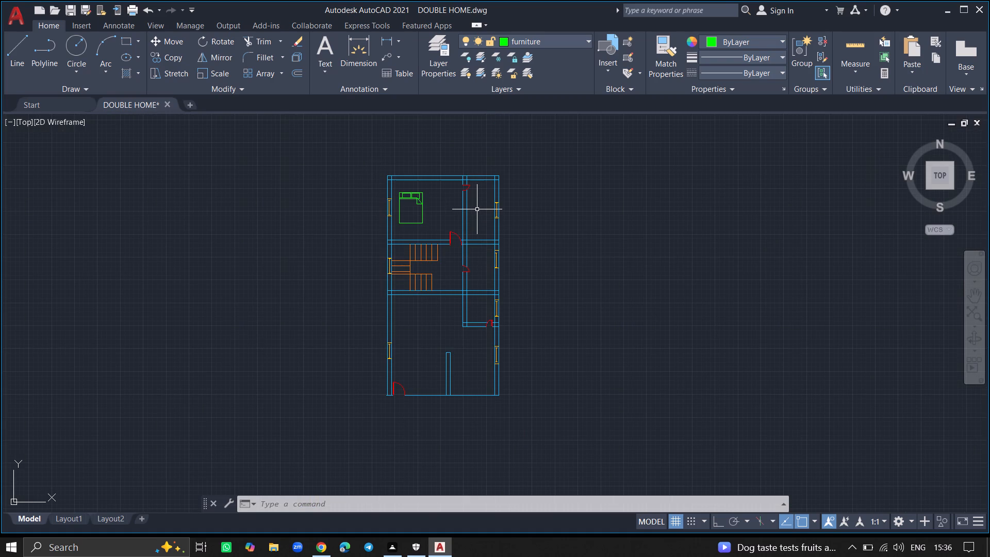
{"action": "key", "text": "ctrl+2"}
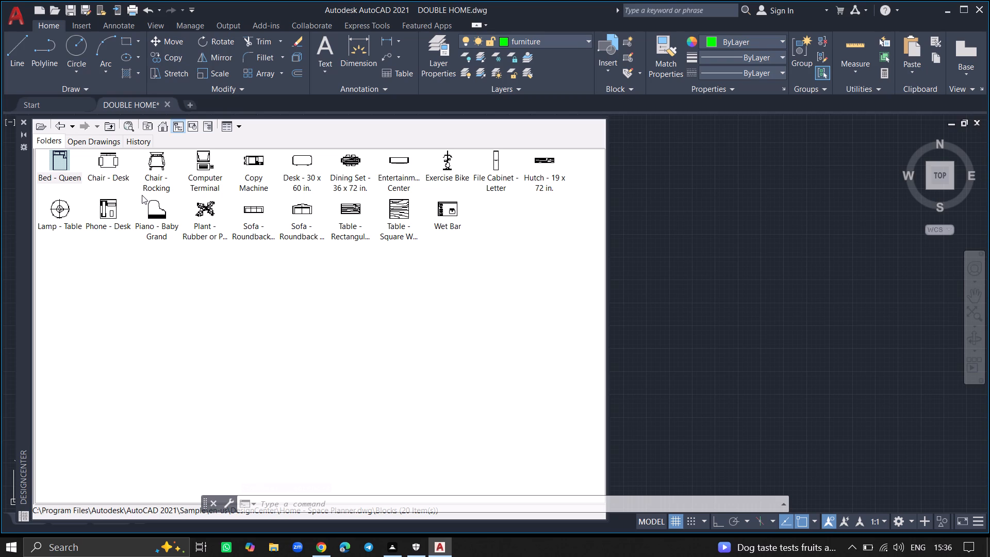
{"action": "left_click", "coordinate": [162, 129]}
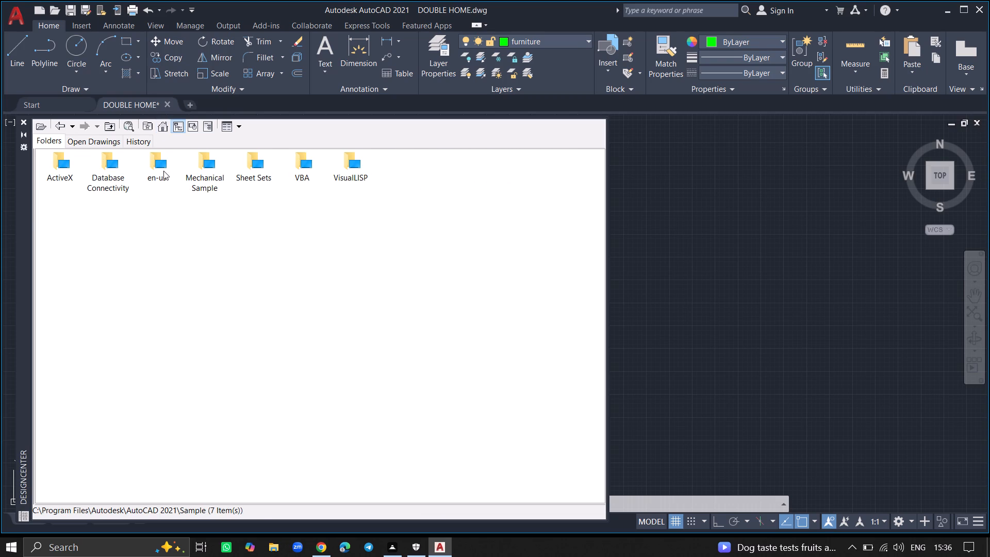
{"action": "double_click", "coordinate": [163, 171]}
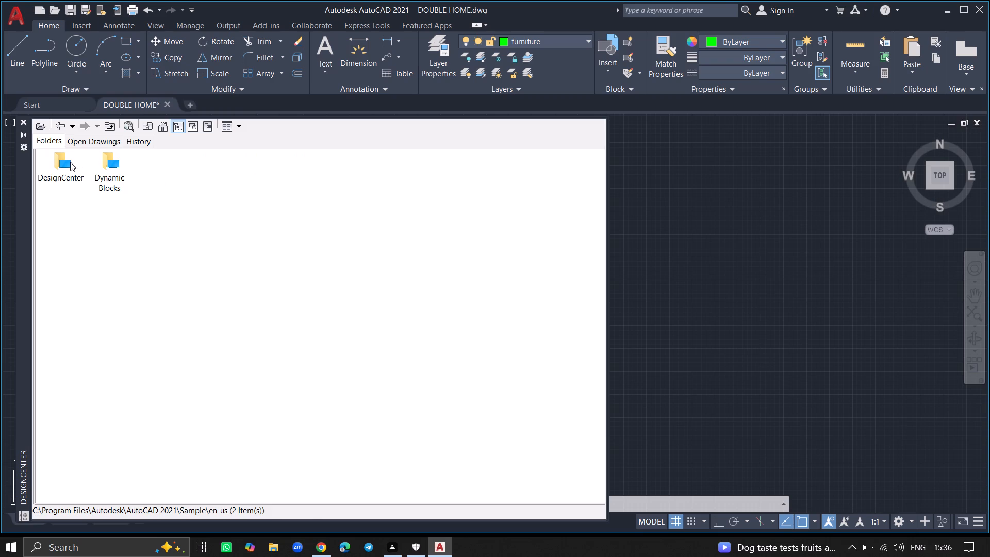
{"action": "double_click", "coordinate": [65, 162]}
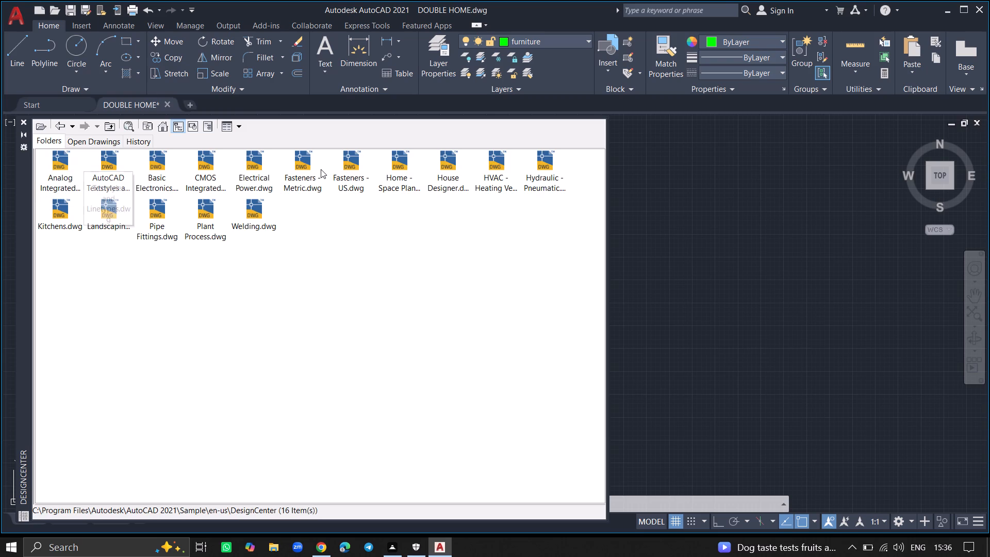
{"action": "double_click", "coordinate": [444, 170]}
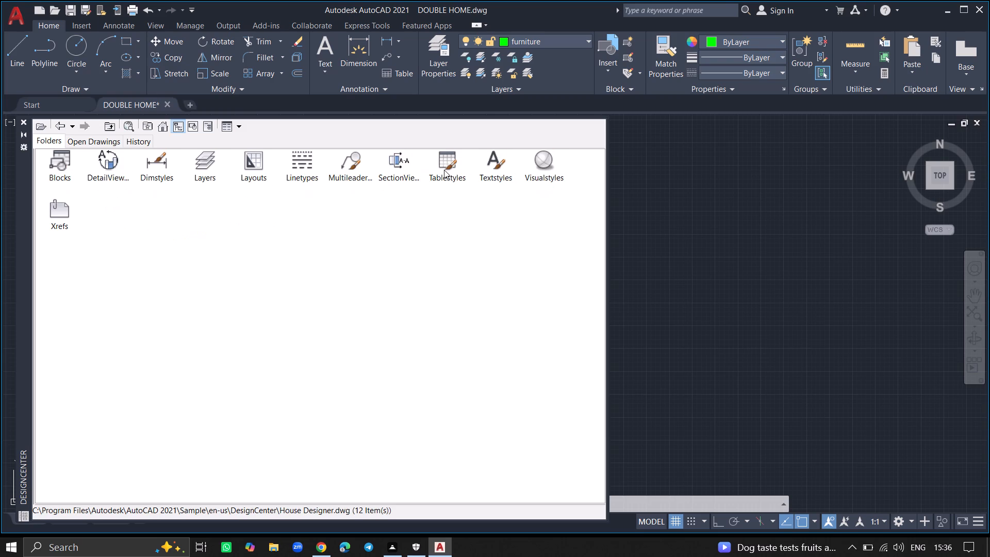
{"action": "double_click", "coordinate": [61, 169]}
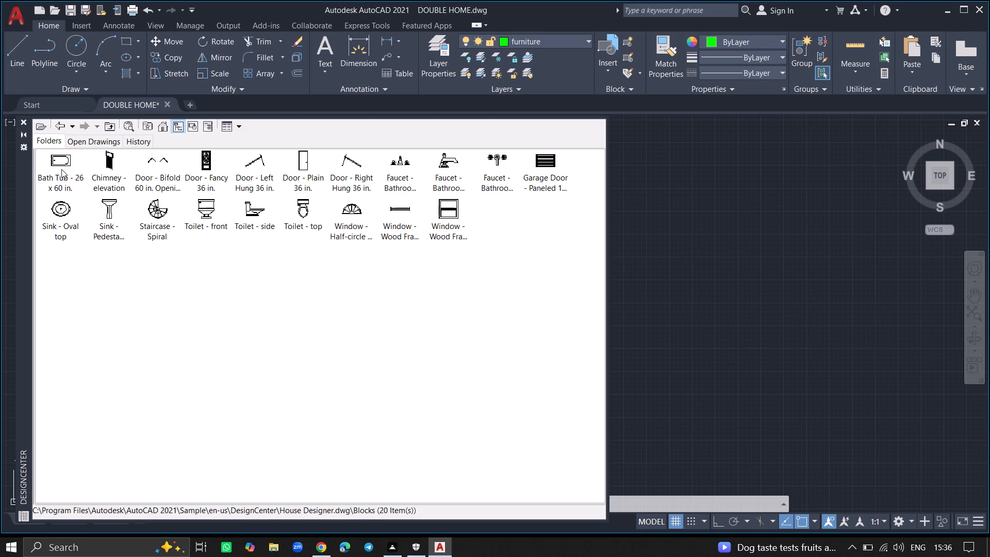
{"action": "left_click", "coordinate": [305, 208]}
{"action": "left_click_drag", "start_coordinate": [305, 208], "coordinate": [712, 208]}
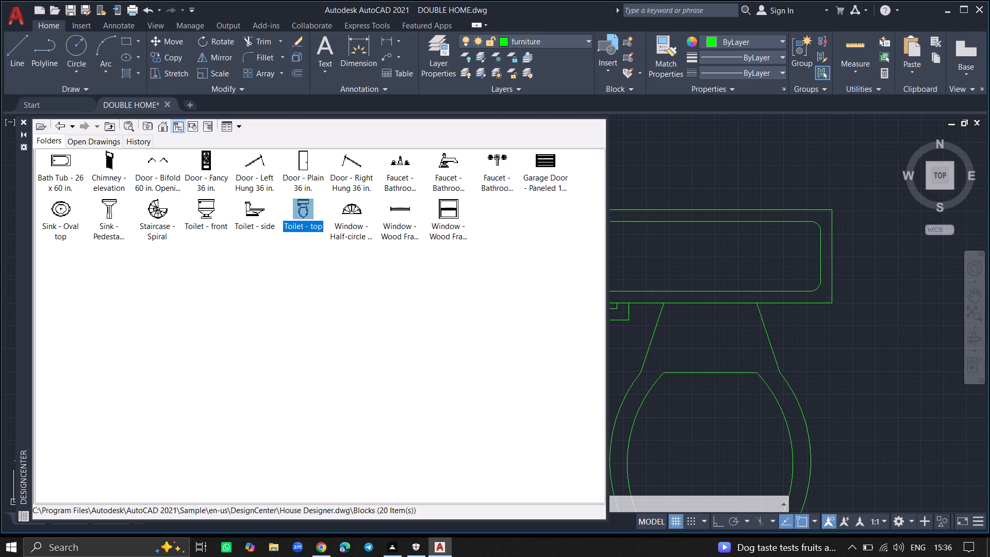
{"action": "left_click_drag", "start_coordinate": [712, 208], "coordinate": [730, 198]}
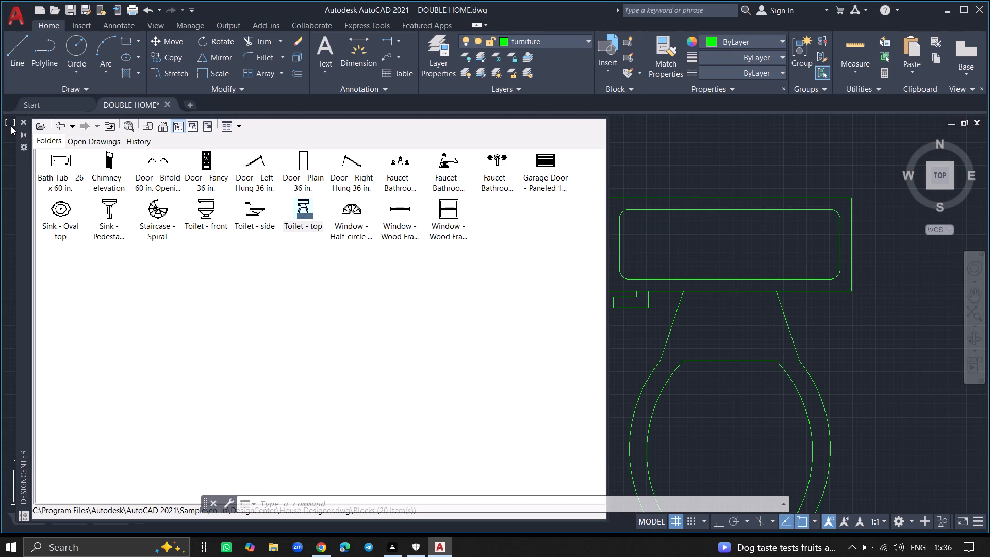
{"action": "left_click", "coordinate": [24, 119]}
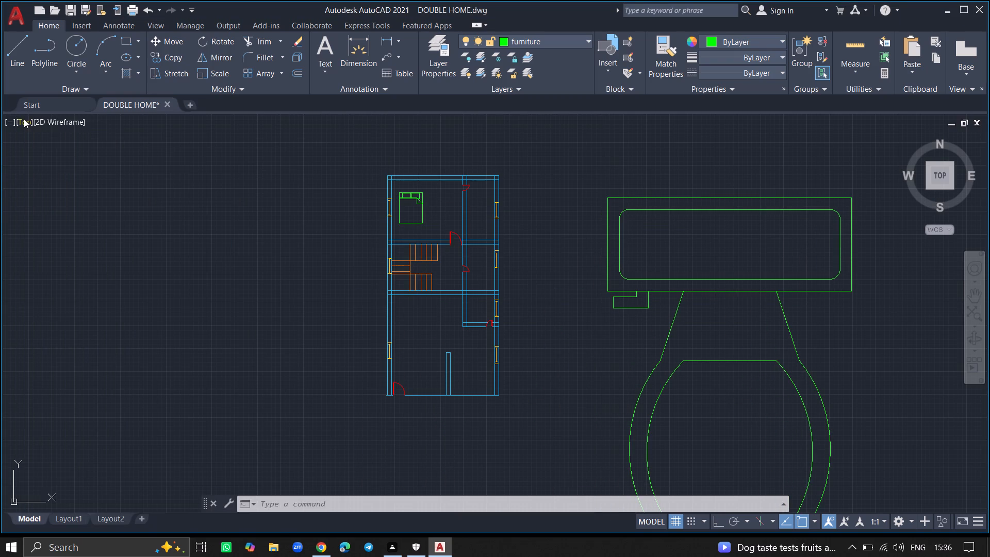
Scale the oversized toilet block down by eye to bathroom size, using a point on the tank's left inner edge as base point.
{"action": "left_click", "coordinate": [618, 242]}
{"action": "type", "text": "SC"}
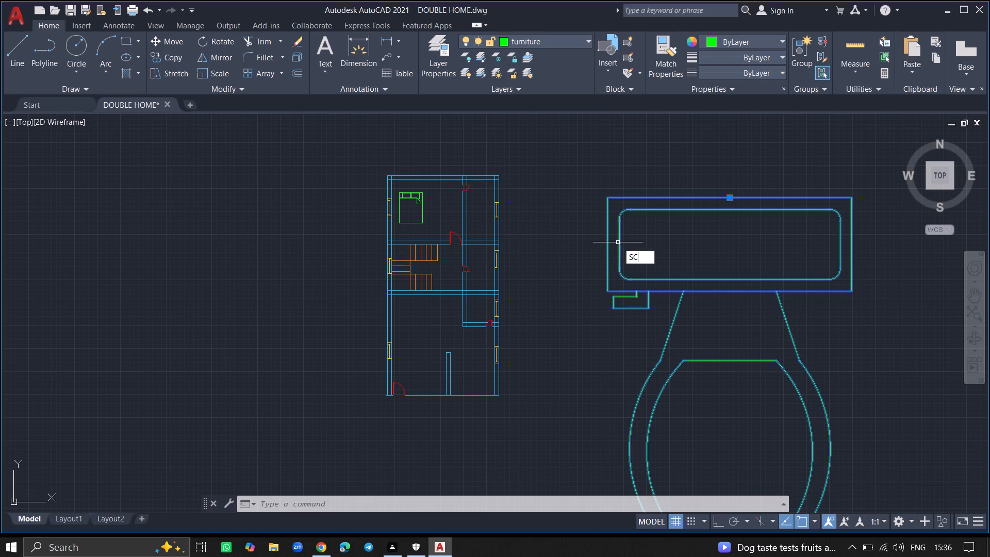
{"action": "key", "text": "Return"}
{"action": "left_click", "coordinate": [618, 242]}
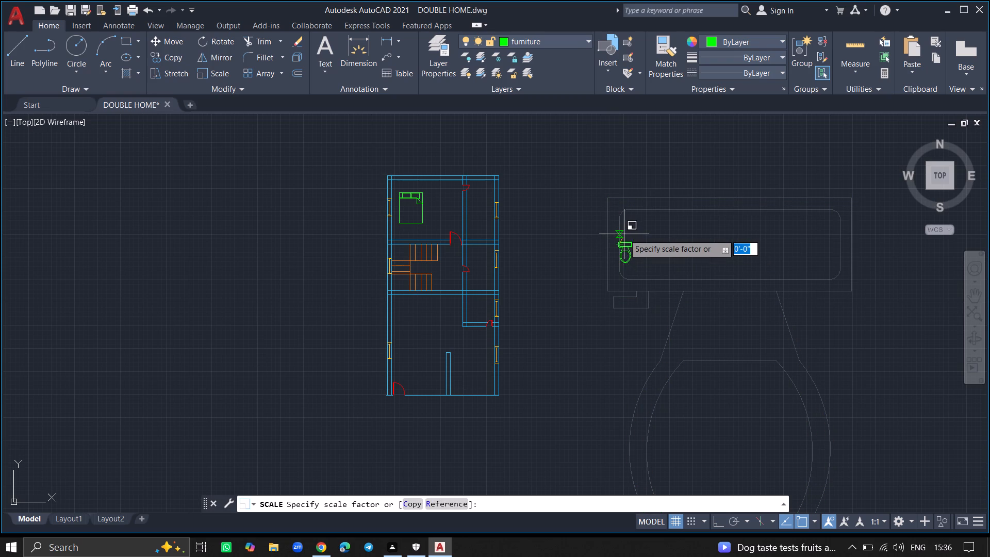
{"action": "scroll", "coordinate": [624, 234], "scroll_direction": "up", "scroll_amount": 3, "text": "ctrl"}
{"action": "left_click", "coordinate": [617, 249]}
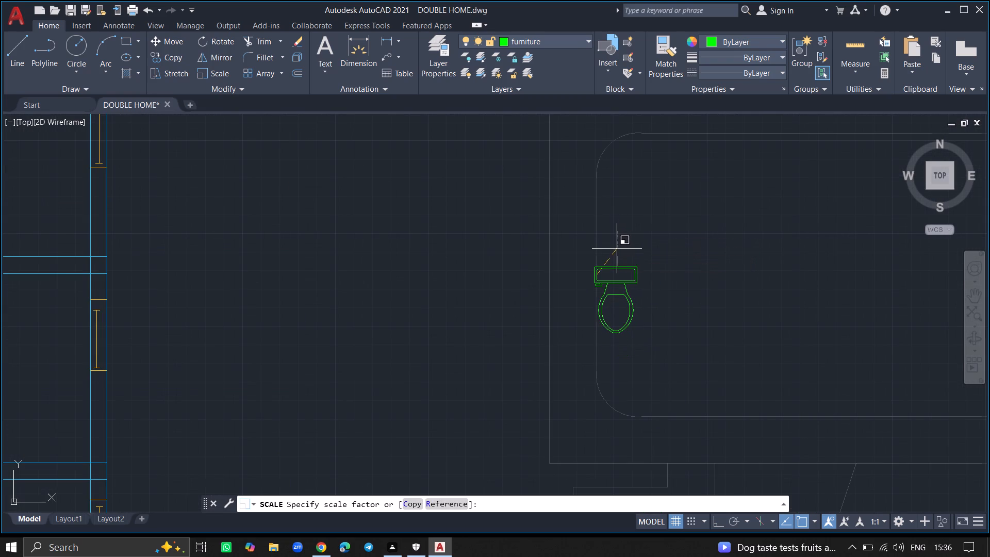
Move the toilet by its tank centre into the upper-right room, with the tank just below the top wall between door and outer wall.
{"action": "left_click", "coordinate": [606, 270]}
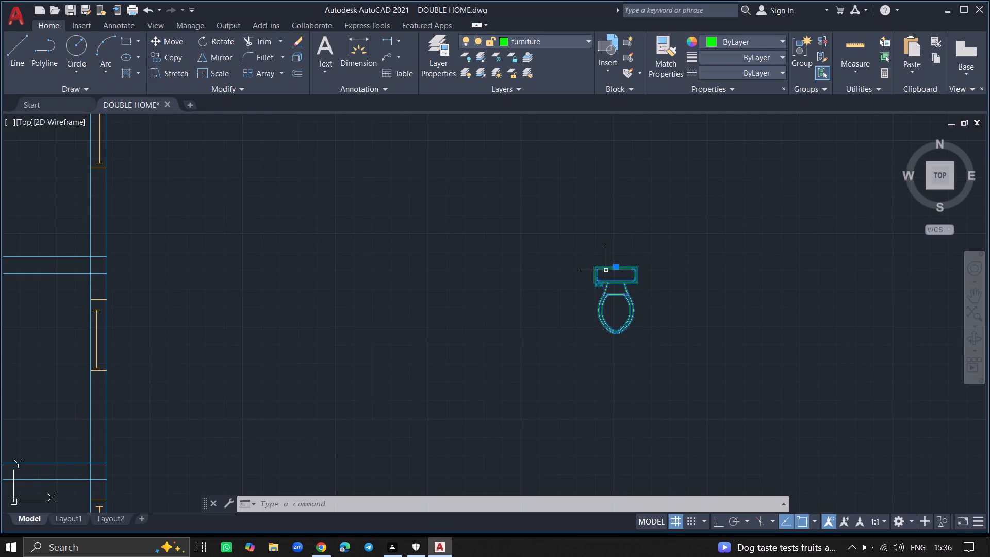
{"action": "key", "text": "comma"}
{"action": "key", "text": "BackSpace"}
{"action": "type", "text": "MOVE"}
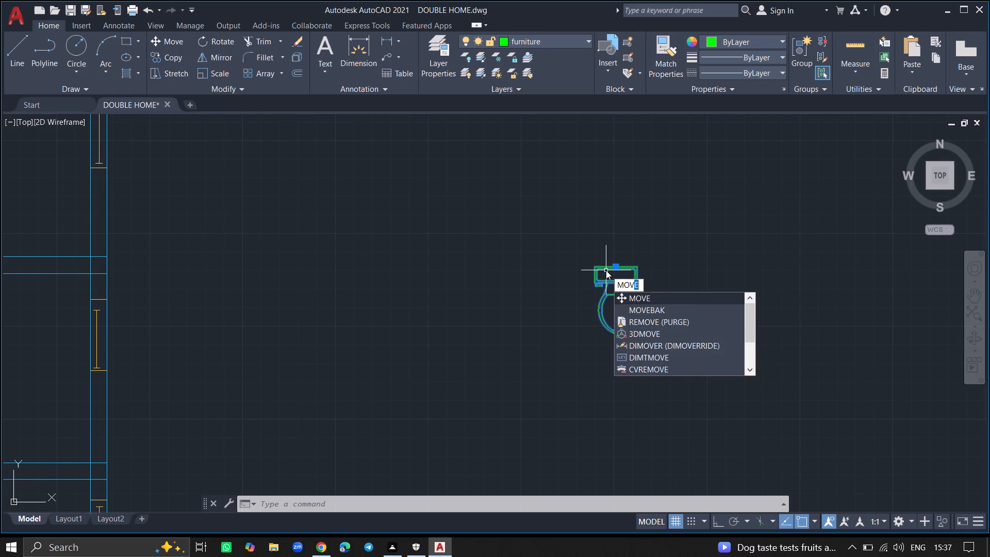
{"action": "key", "text": "Return"}
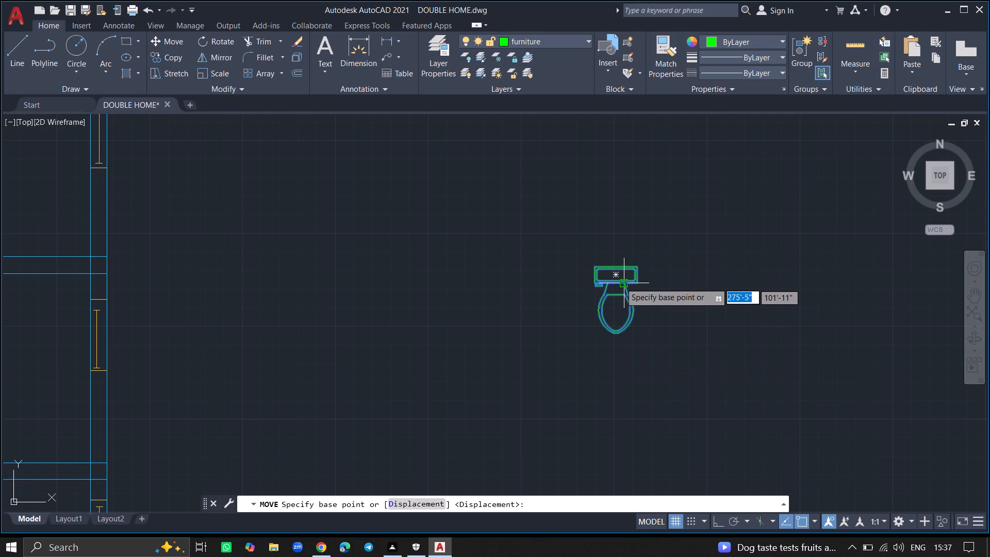
{"action": "left_click", "coordinate": [616, 271]}
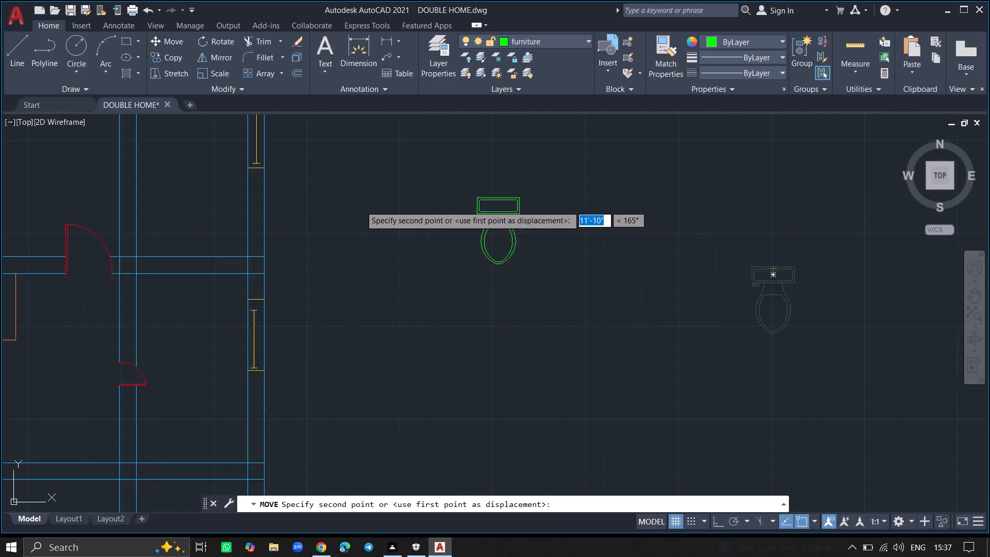
{"action": "scroll", "coordinate": [360, 206], "scroll_direction": "down", "scroll_amount": 3, "text": "ctrl"}
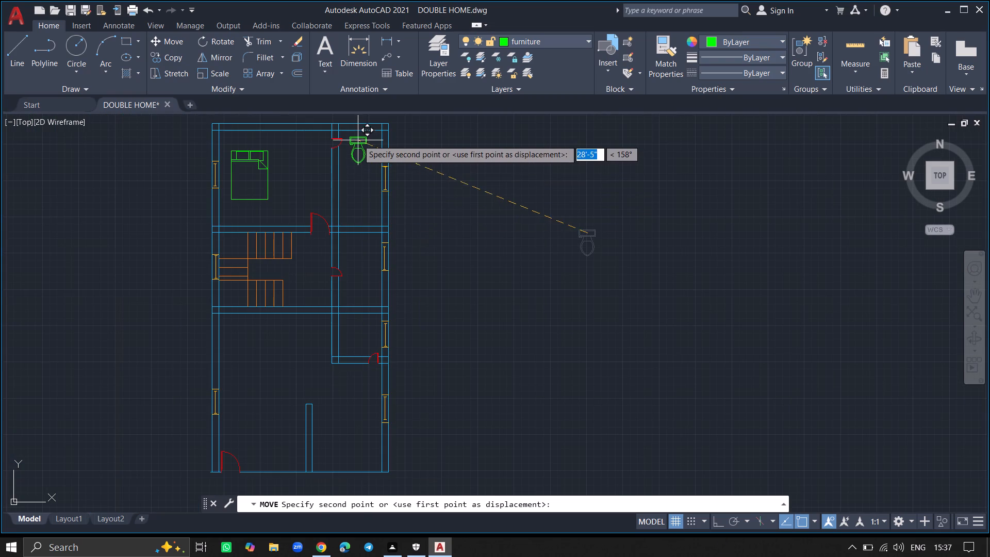
{"action": "scroll", "coordinate": [358, 140], "scroll_direction": "up", "scroll_amount": 4, "text": "ctrl"}
{"action": "scroll", "coordinate": [357, 140], "scroll_direction": "down", "scroll_amount": 1, "text": "ctrl"}
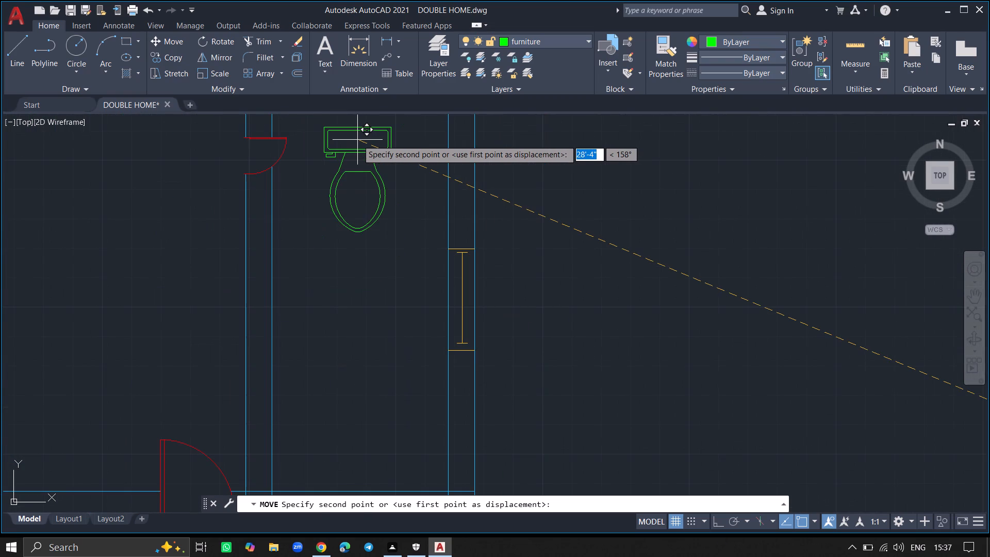
{"action": "scroll", "coordinate": [357, 140], "scroll_direction": "down", "scroll_amount": 1, "text": "ctrl"}
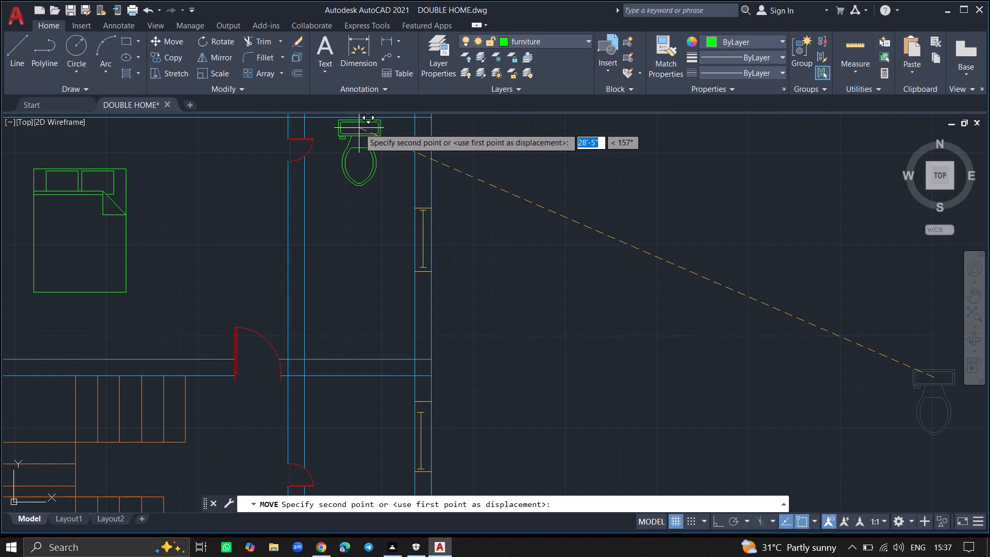
{"action": "left_click", "coordinate": [359, 130]}
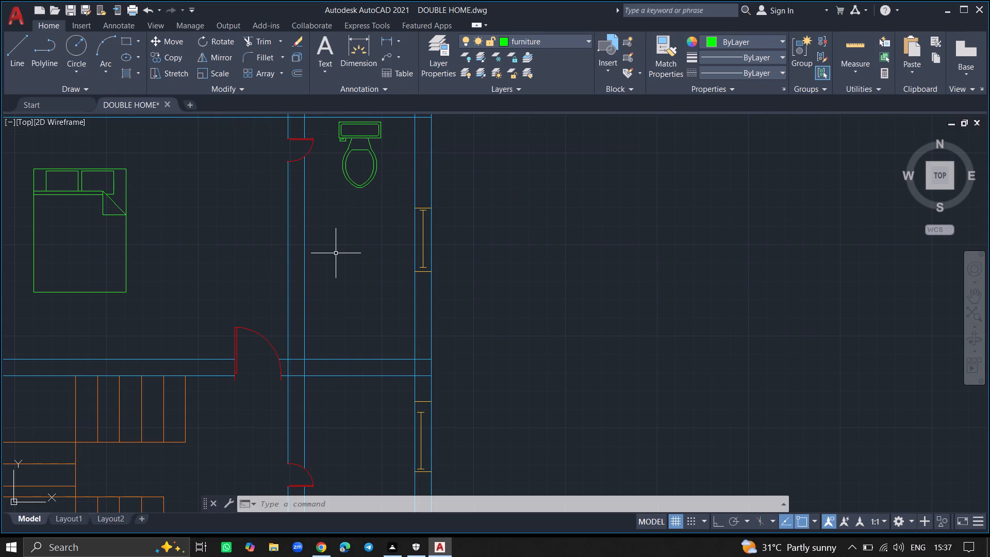
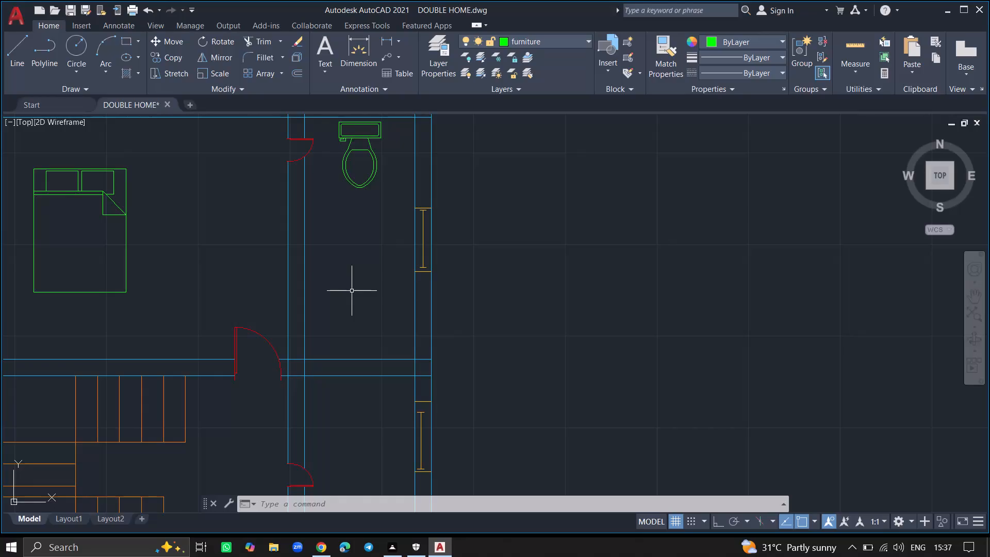
Copy the toilet from the upper-right bathroom straight down into the bathroom beside the staircase.
{"action": "scroll", "coordinate": [352, 291], "scroll_direction": "down", "scroll_amount": 1, "text": "ctrl"}
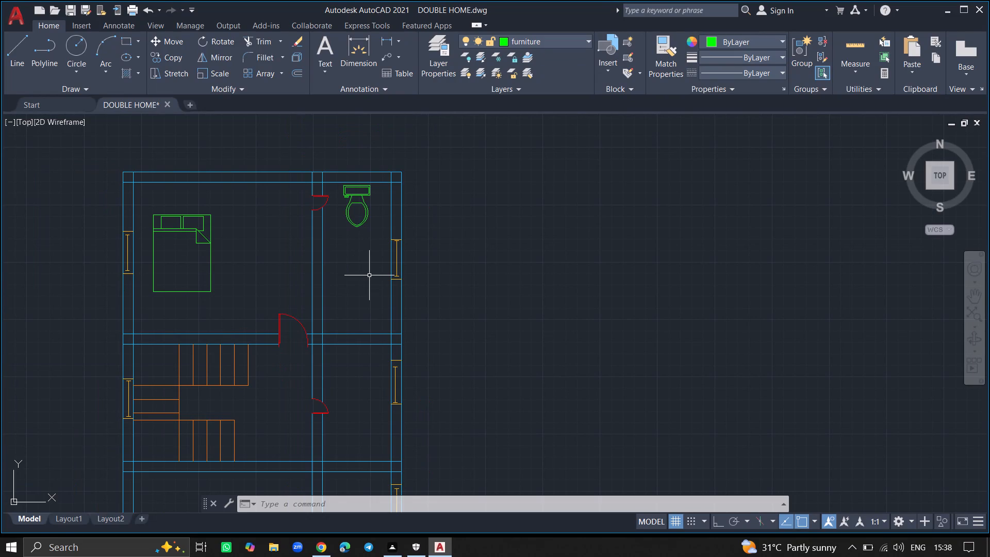
{"action": "left_click", "coordinate": [367, 220]}
{"action": "type", "text": "COPY"}
{"action": "key", "text": "Return"}
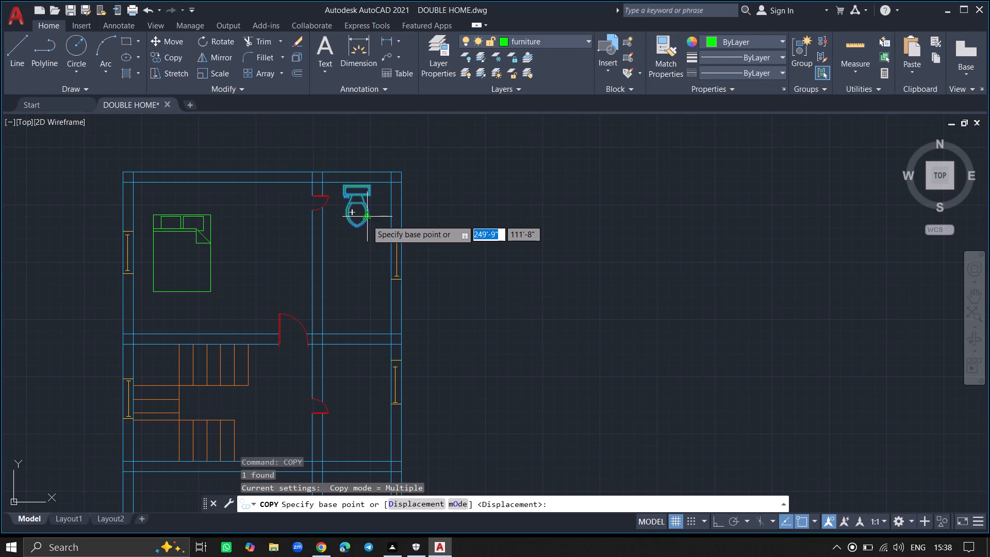
{"action": "left_click", "coordinate": [358, 204]}
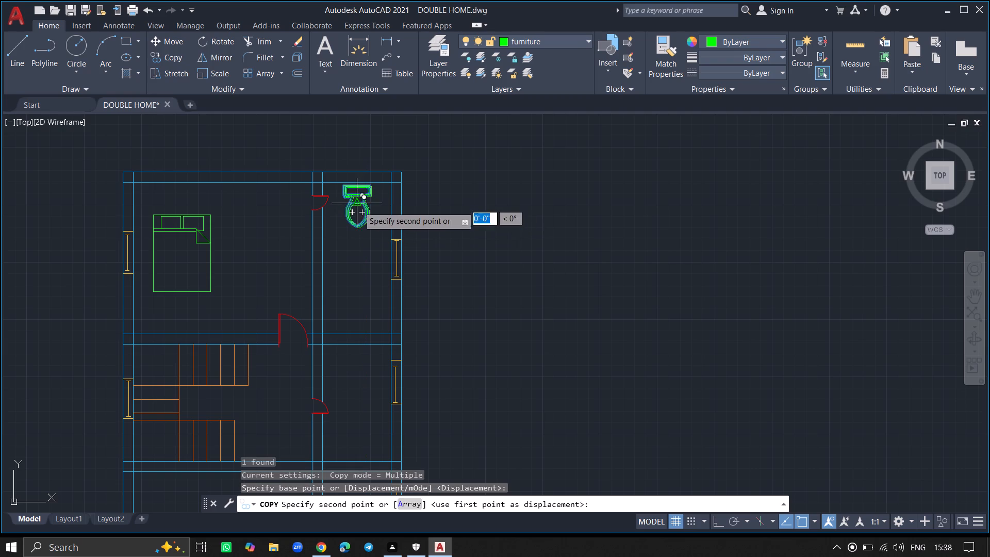
{"action": "left_click", "coordinate": [355, 367]}
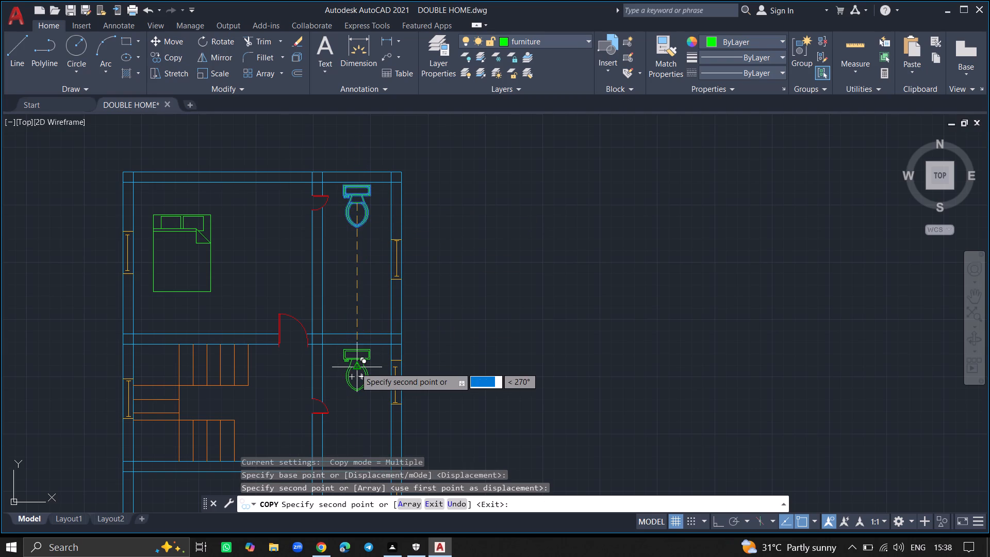
{"action": "key", "text": "Return"}
Move the copied toilet straight up by its tank centre so the tank sits just below the bathroom's upper wall.
{"action": "scroll", "coordinate": [355, 367], "scroll_direction": "up", "scroll_amount": 5, "text": "ctrl"}
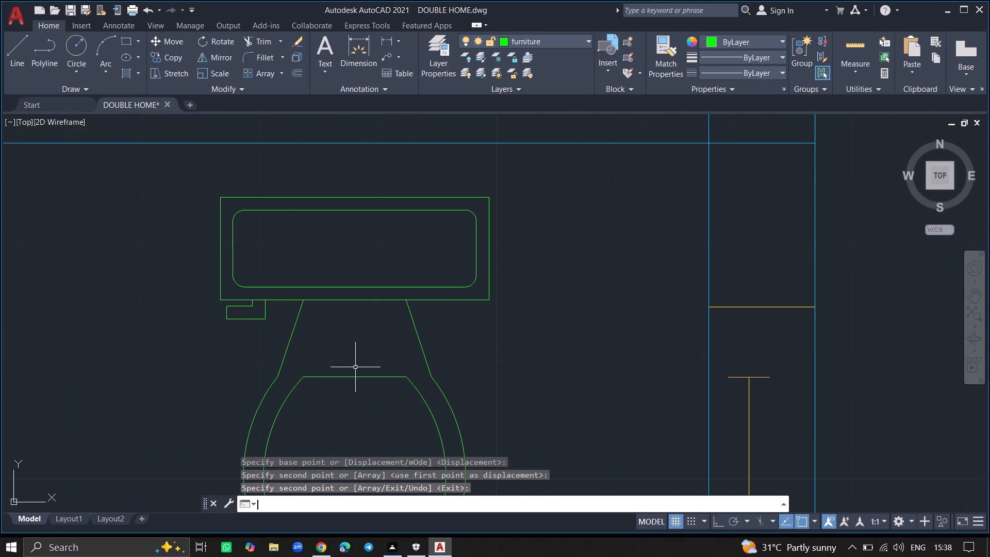
{"action": "left_click", "coordinate": [370, 300]}
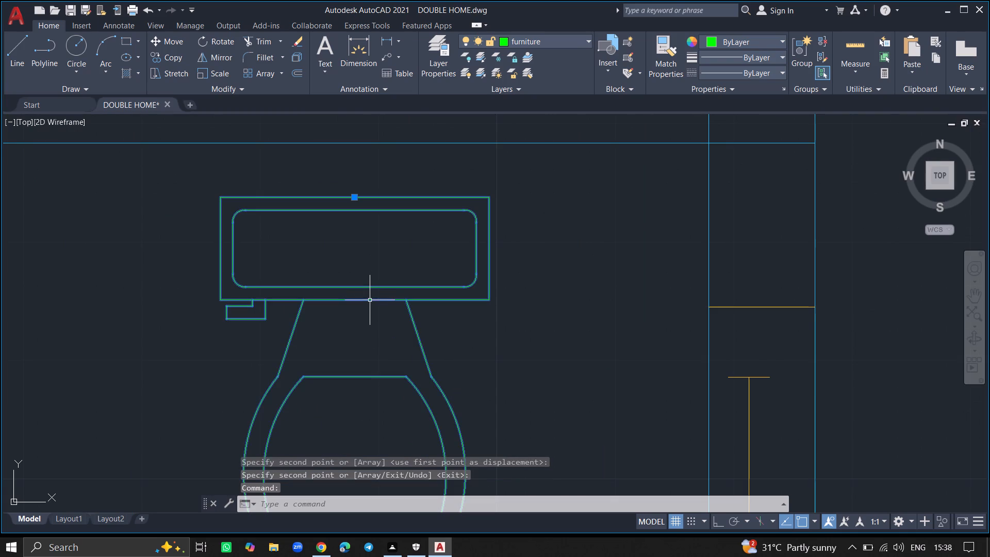
{"action": "type", "text": "MOVE"}
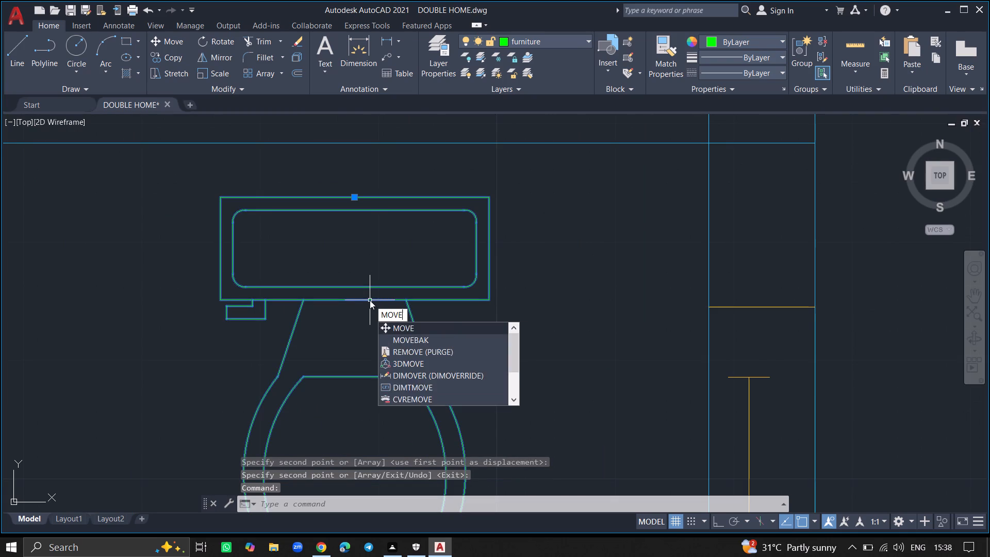
{"action": "key", "text": "Return"}
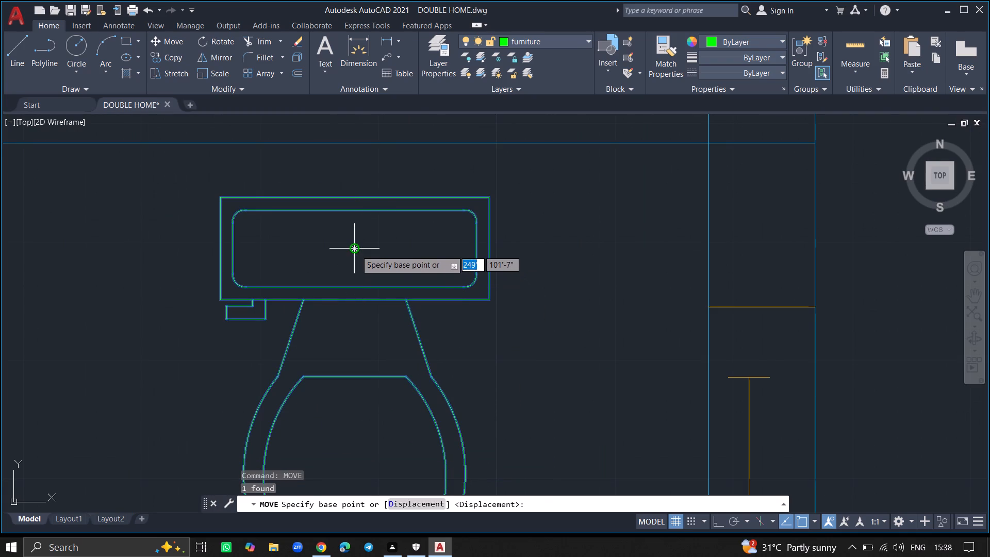
{"action": "left_click", "coordinate": [356, 250]}
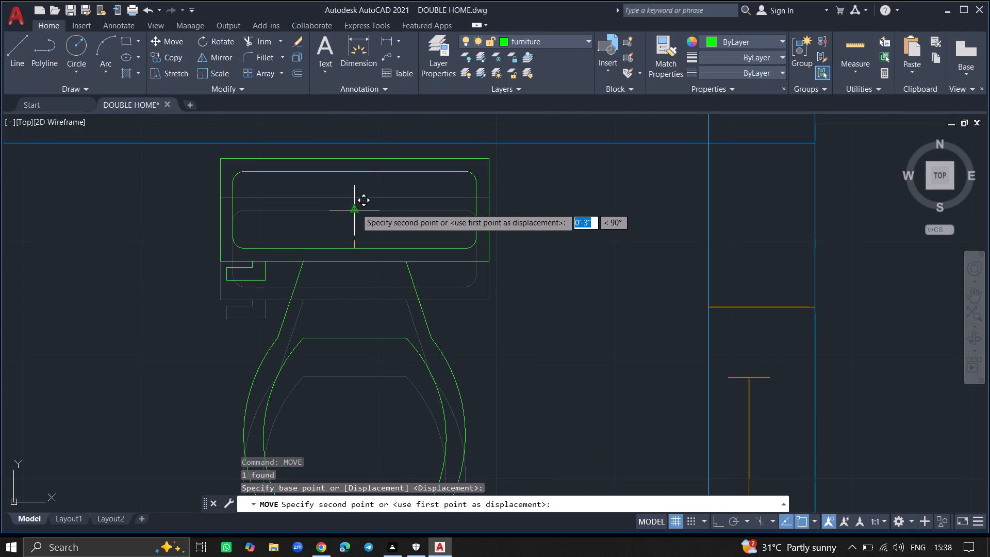
{"action": "left_click", "coordinate": [355, 202]}
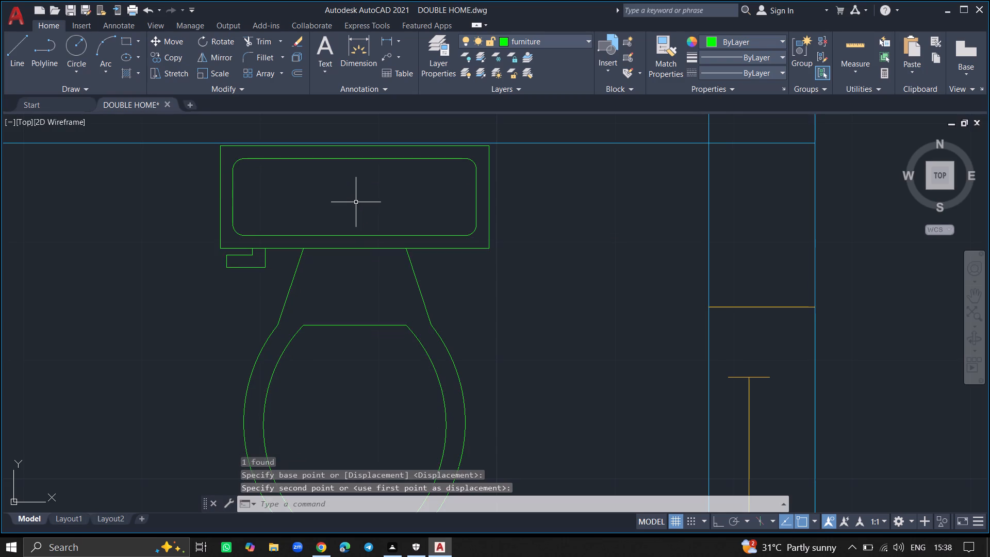
Insert the Dining Set - 36 x 72 in. block from DesignCenter's Home - Space Planner.dwg beside the floor plan, and close DesignCenter.
{"action": "scroll", "coordinate": [382, 258], "scroll_direction": "down", "scroll_amount": 3, "text": "ctrl"}
{"action": "scroll", "coordinate": [411, 326], "scroll_direction": "down", "scroll_amount": 2, "text": "ctrl"}
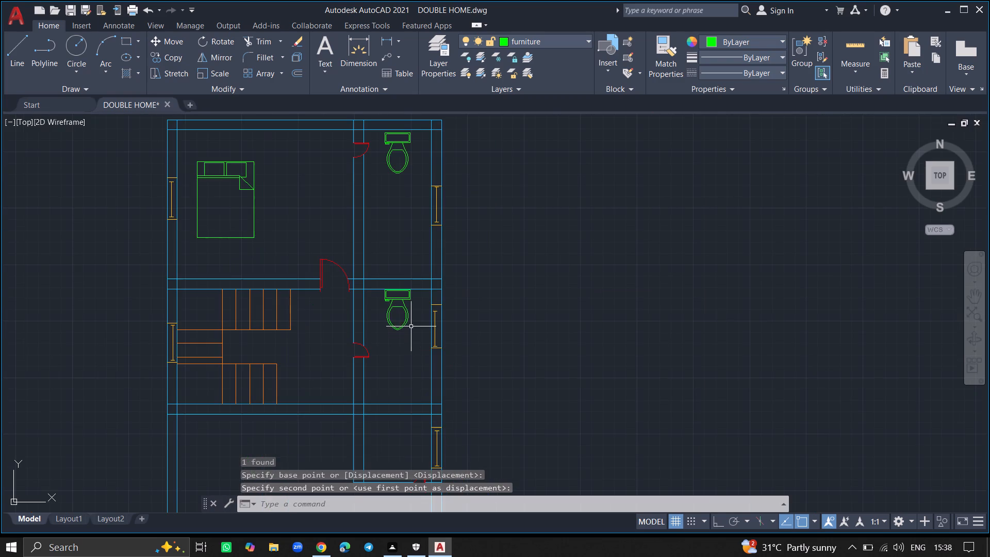
{"action": "scroll", "coordinate": [367, 341], "scroll_direction": "down", "scroll_amount": 3, "text": "ctrl"}
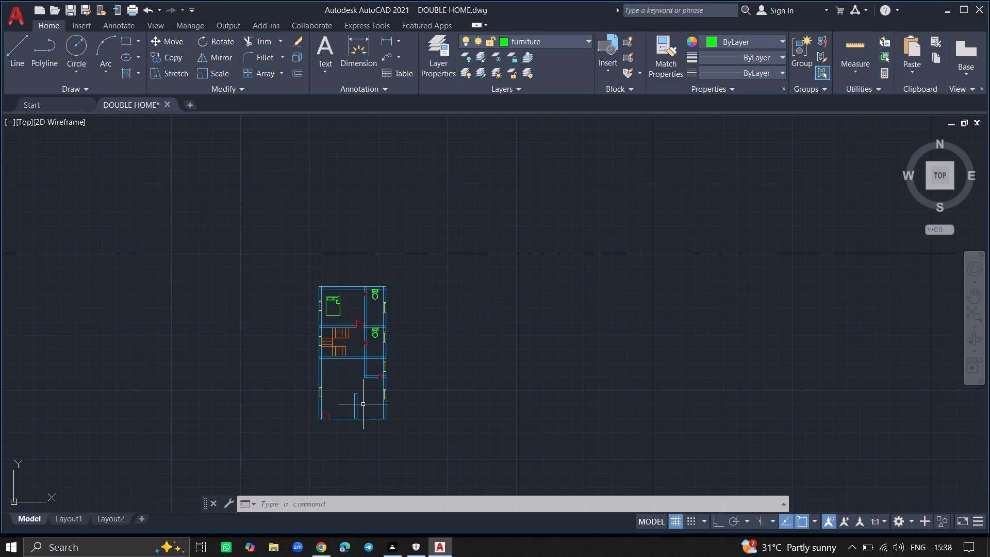
{"action": "key", "text": "ctrl+2"}
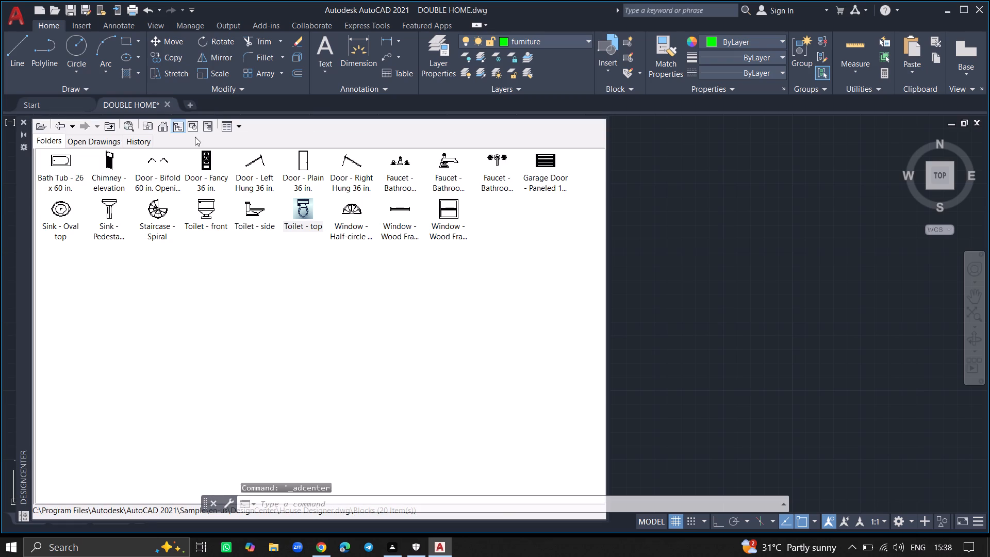
{"action": "left_click", "coordinate": [165, 126]}
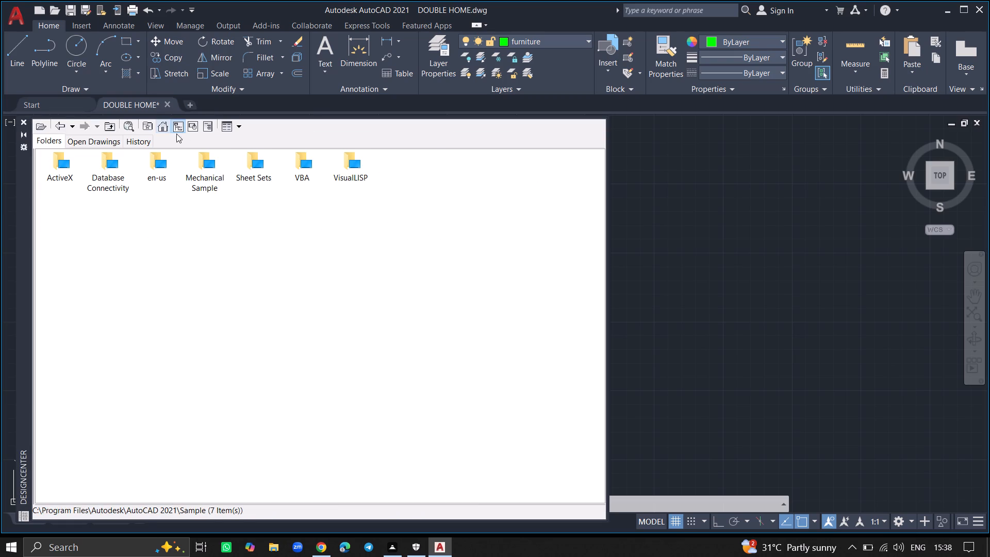
{"action": "double_click", "coordinate": [148, 169]}
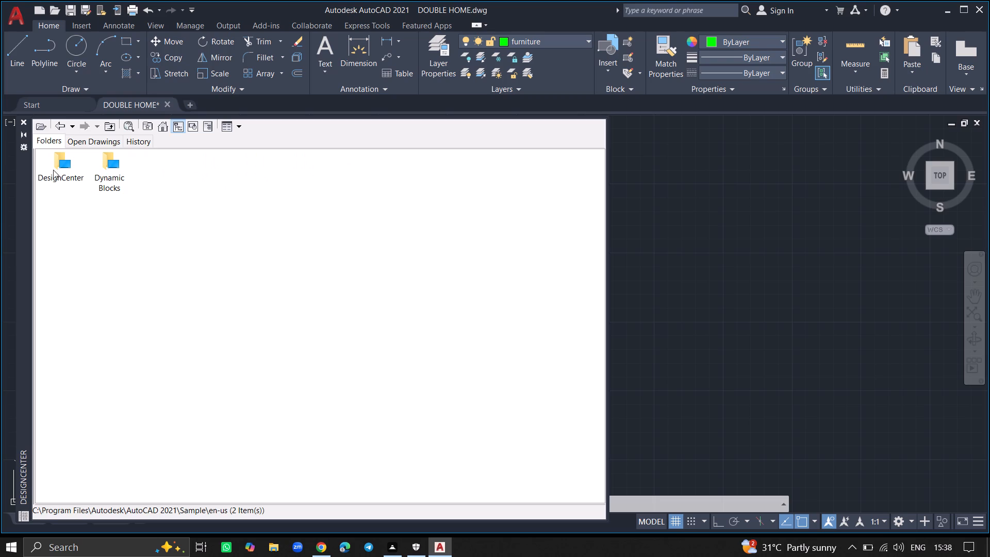
{"action": "double_click", "coordinate": [51, 170]}
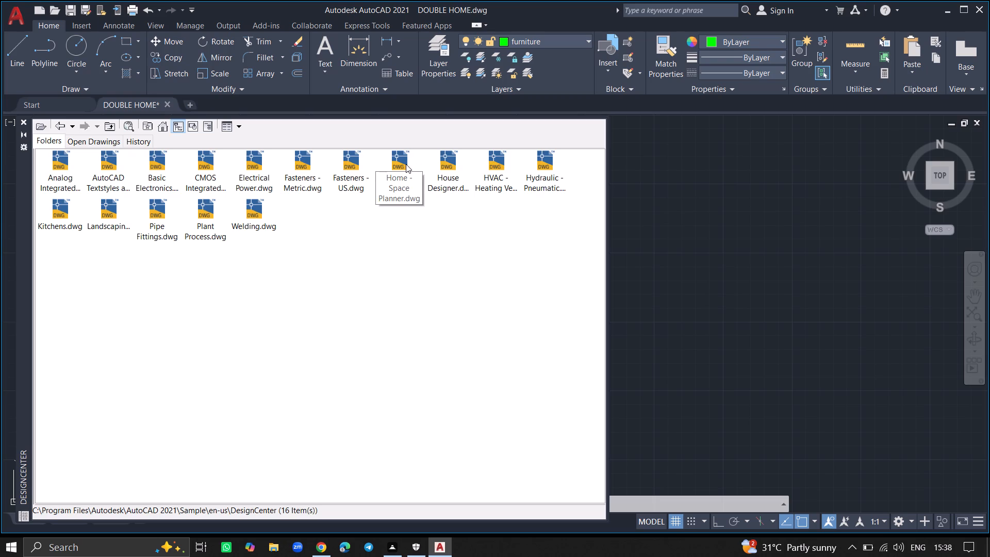
{"action": "left_click", "coordinate": [406, 164]}
{"action": "double_click", "coordinate": [406, 164]}
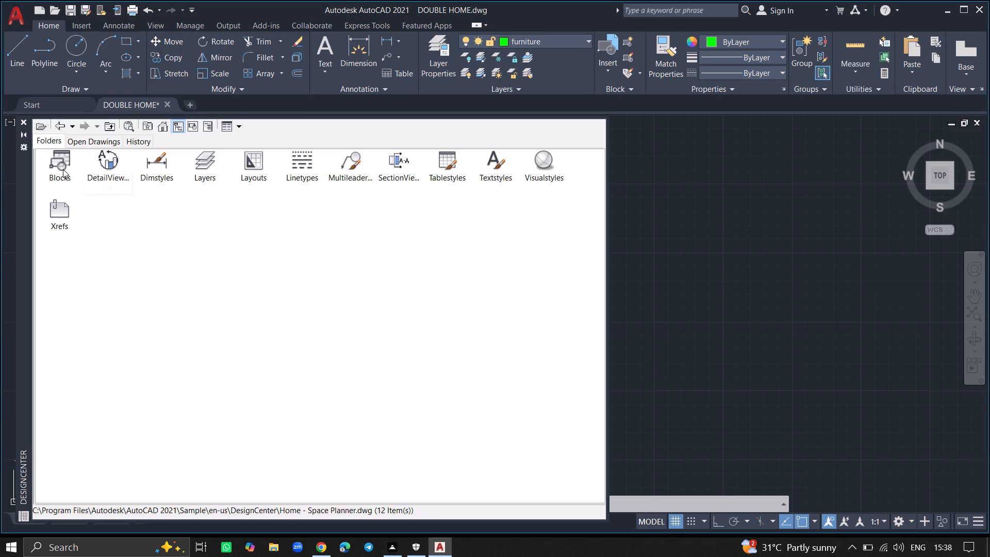
{"action": "double_click", "coordinate": [63, 169]}
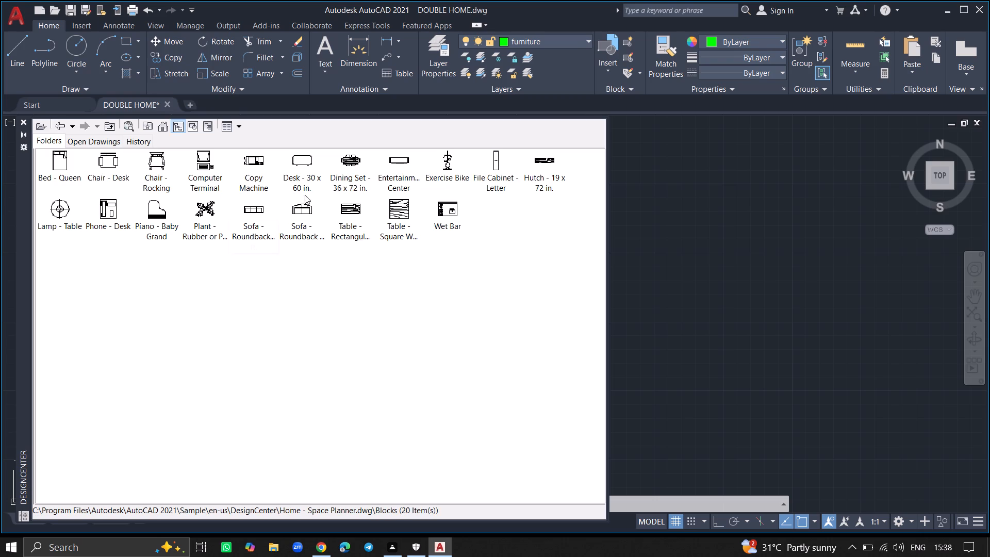
{"action": "left_click", "coordinate": [354, 165]}
{"action": "left_click_drag", "start_coordinate": [354, 165], "coordinate": [588, 186]}
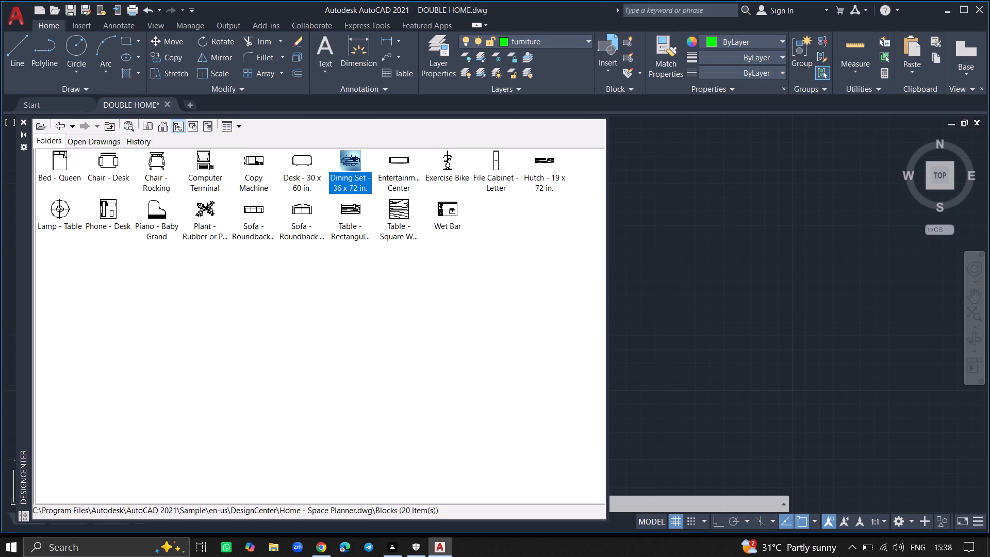
{"action": "left_click_drag", "start_coordinate": [588, 186], "coordinate": [763, 301]}
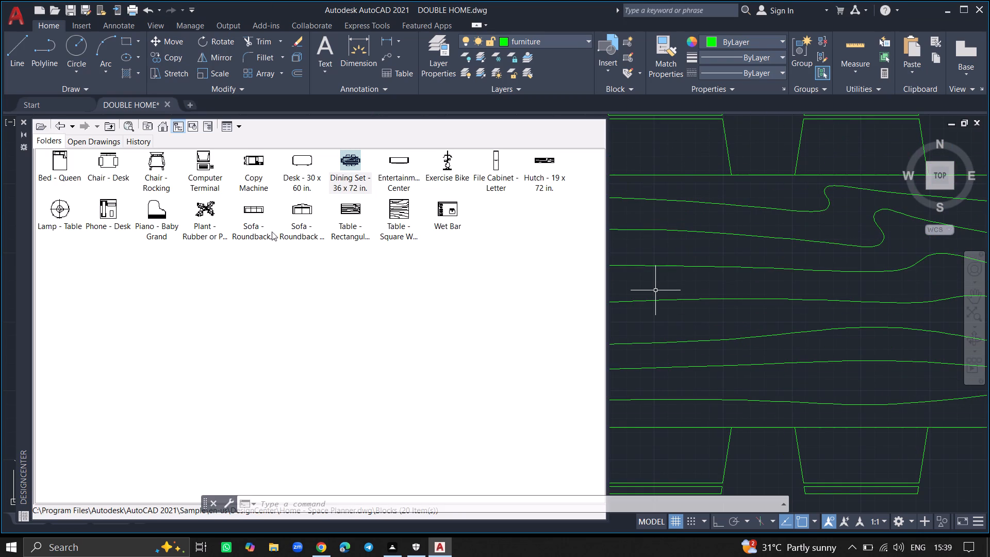
{"action": "left_click", "coordinate": [24, 120]}
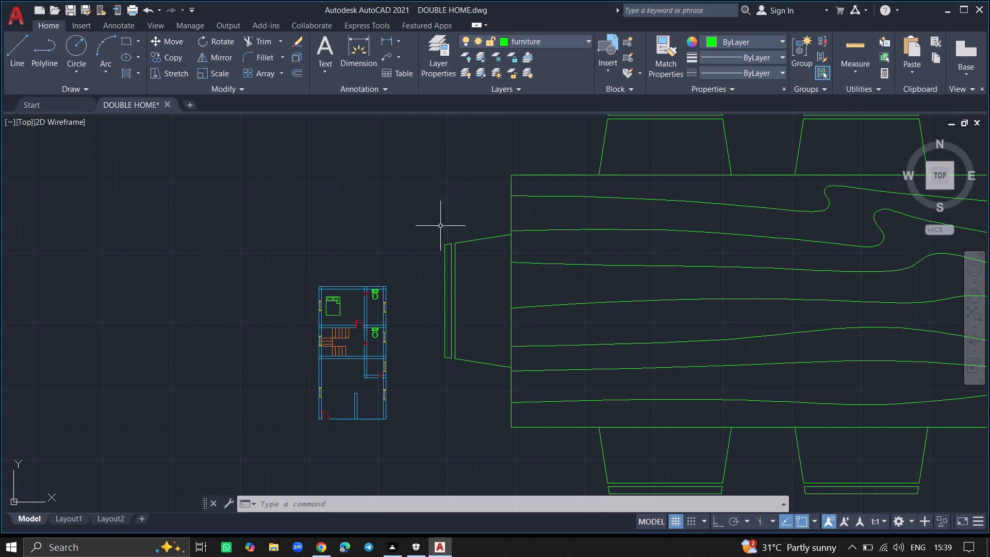
Scale the oversized dining set down by eye to roughly room size, using a point on its left end chair as base point.
{"action": "left_click", "coordinate": [502, 237]}
{"action": "type", "text": "SC"}
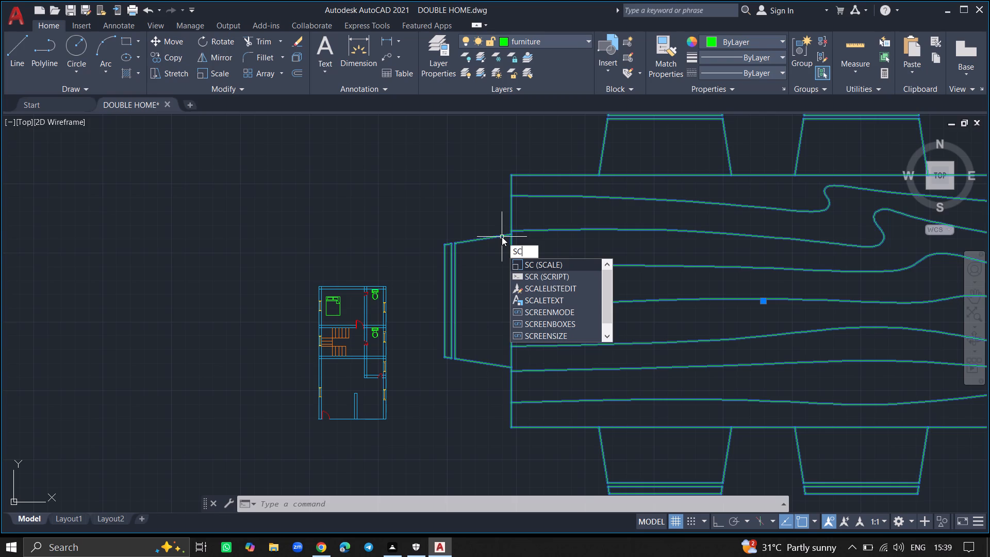
{"action": "key", "text": "Return"}
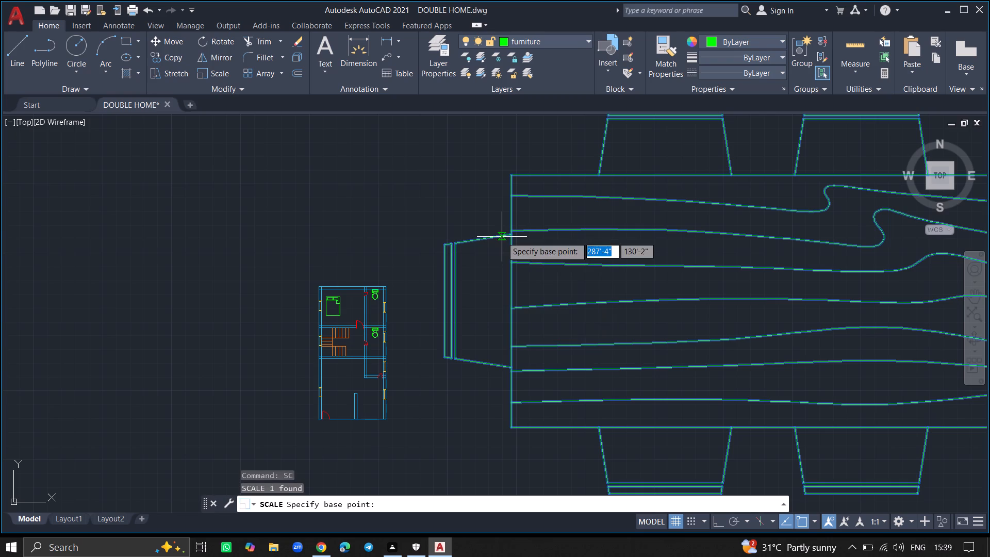
{"action": "left_click", "coordinate": [502, 237]}
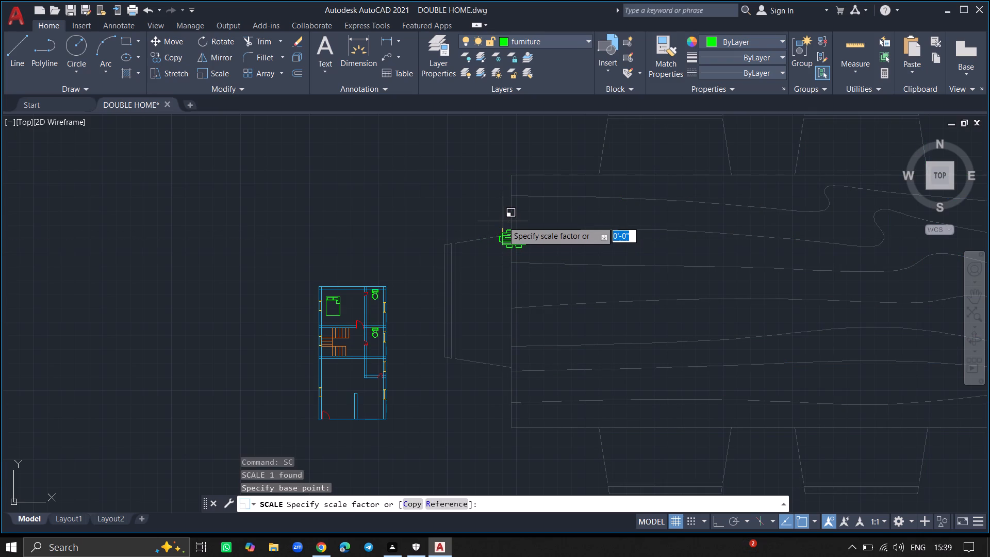
{"action": "scroll", "coordinate": [503, 221], "scroll_direction": "up", "scroll_amount": 2, "text": "ctrl"}
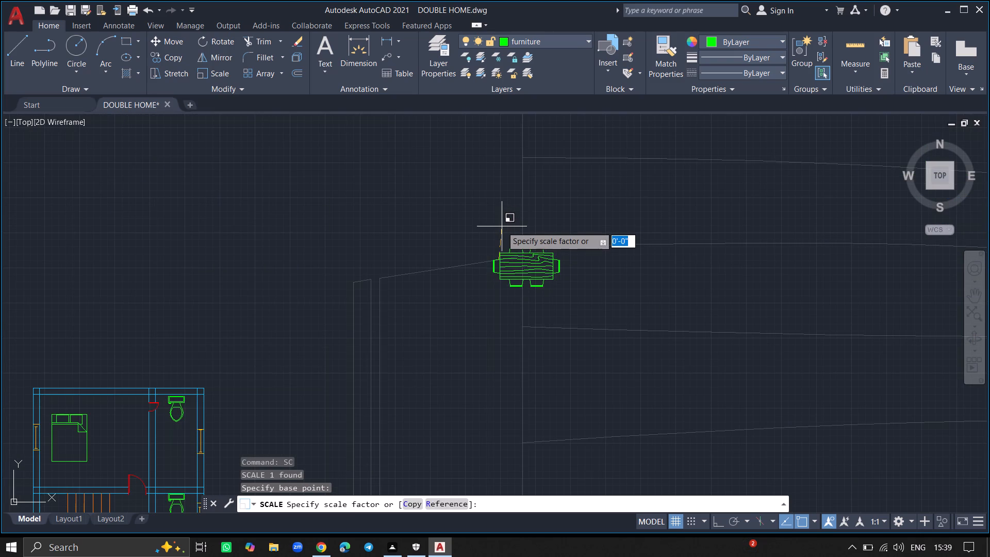
{"action": "left_click", "coordinate": [500, 234]}
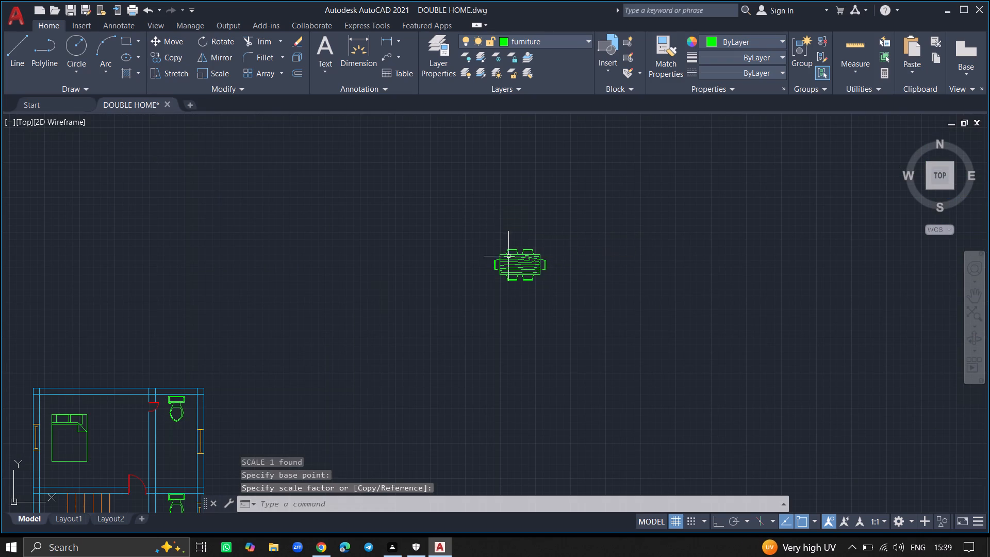
Move the dining set into the lower-right area of the plan, below the small room's door and beside the windowed outer wall.
{"action": "left_click", "coordinate": [514, 267]}
{"action": "type", "text": "MOVE"}
{"action": "key", "text": "Return"}
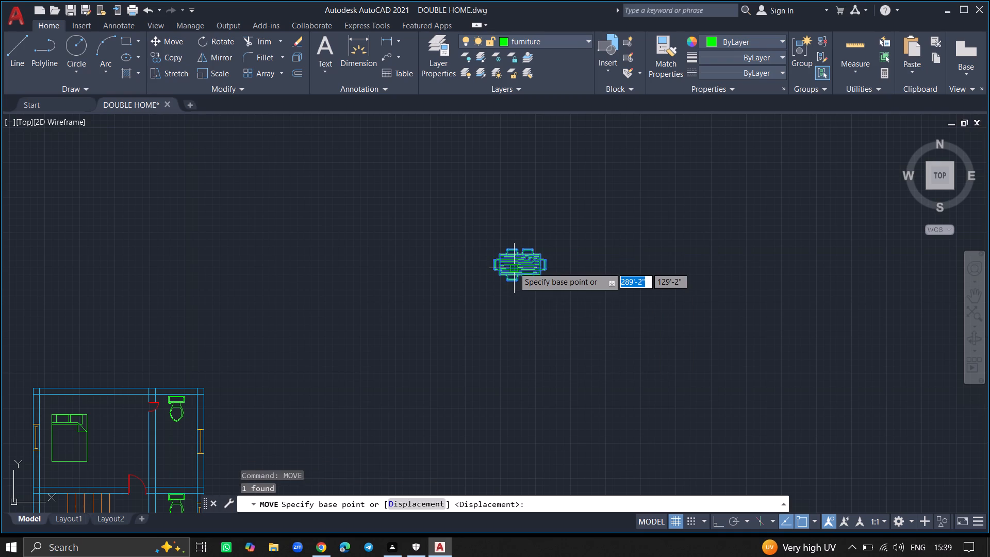
{"action": "left_click", "coordinate": [514, 267]}
{"action": "scroll", "coordinate": [371, 404], "scroll_direction": "down", "scroll_amount": 4, "text": "ctrl"}
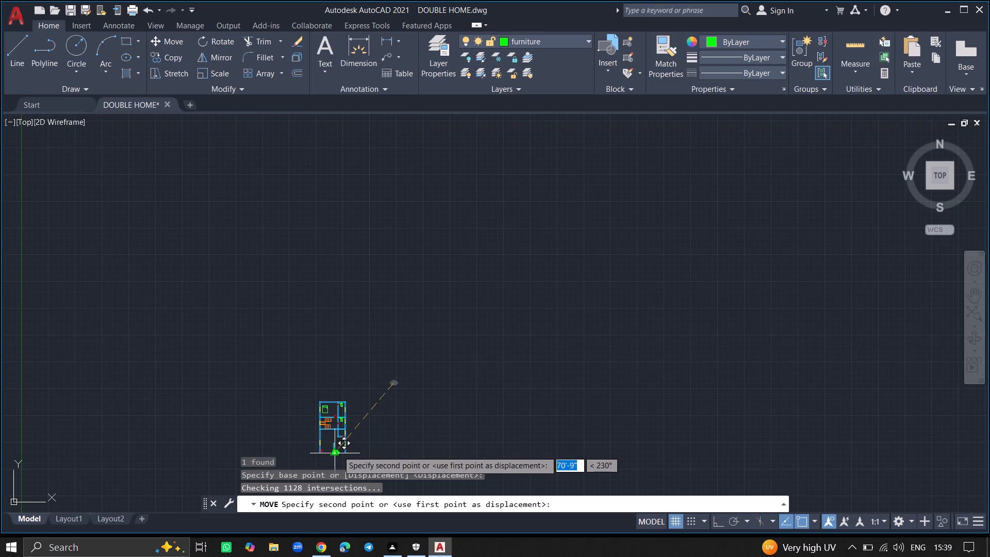
{"action": "scroll", "coordinate": [338, 451], "scroll_direction": "up", "scroll_amount": 5, "text": "ctrl"}
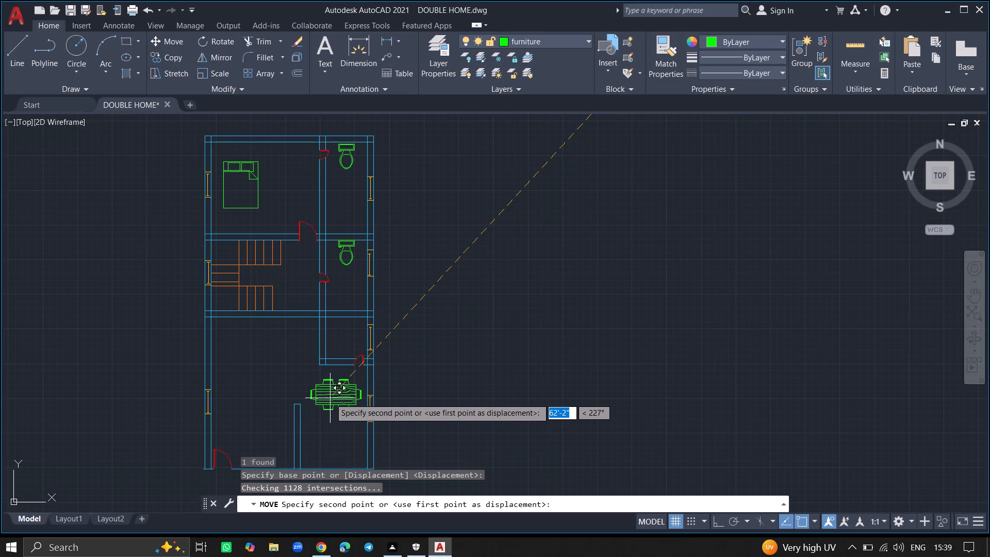
{"action": "scroll", "coordinate": [331, 398], "scroll_direction": "up", "scroll_amount": 2, "text": "ctrl"}
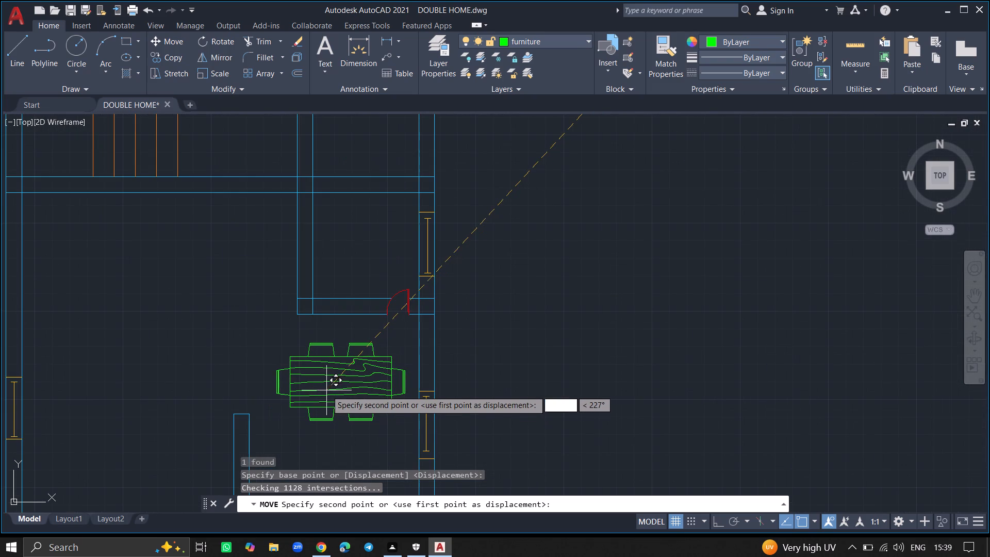
{"action": "left_click", "coordinate": [326, 390]}
Scale the dining set down further by eye about a point on its tabletop, leaving more clearance to the surrounding walls.
{"action": "left_click", "coordinate": [326, 390]}
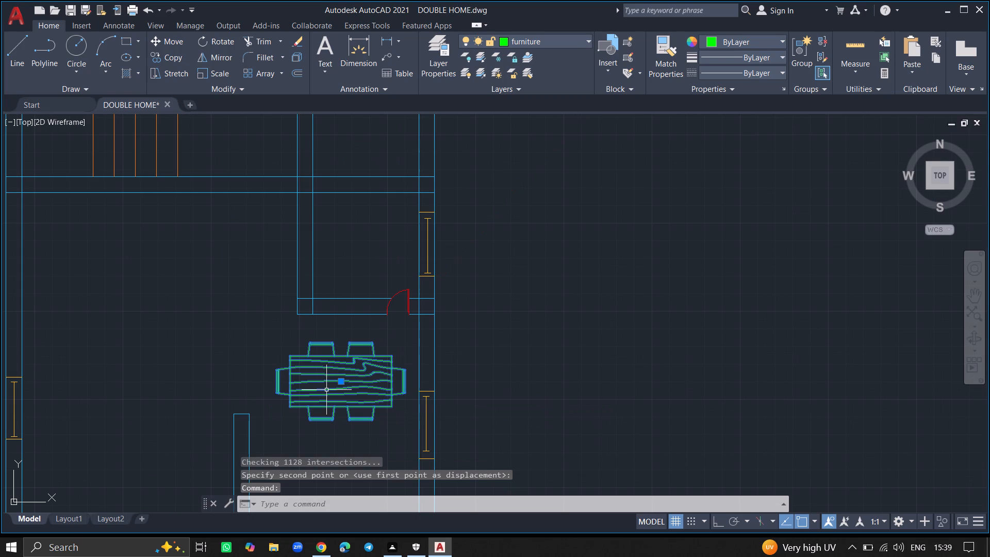
{"action": "type", "text": "SC"}
{"action": "key", "text": "Return"}
{"action": "left_click", "coordinate": [326, 390]}
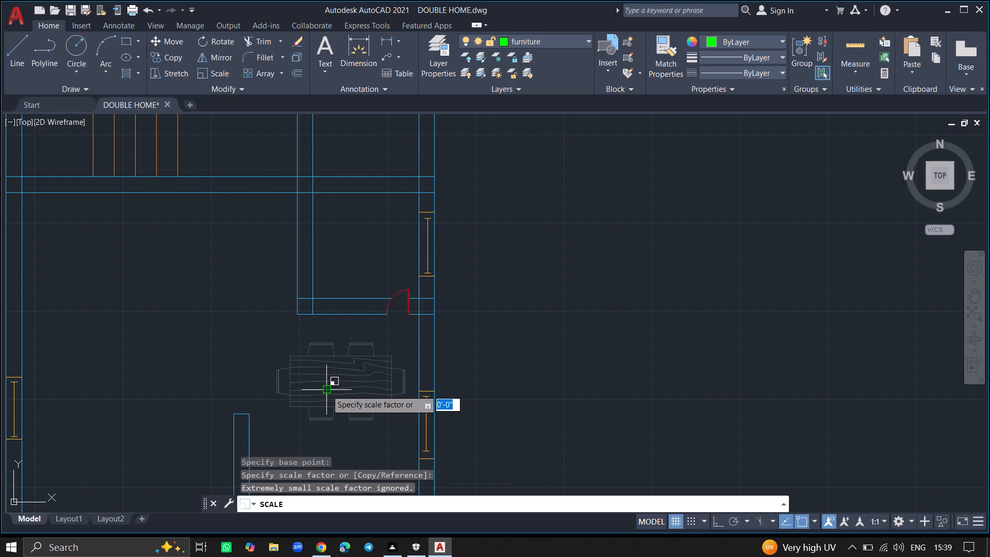
{"action": "left_click", "coordinate": [331, 345]}
{"action": "scroll", "coordinate": [250, 348], "scroll_direction": "down", "scroll_amount": 4, "text": "ctrl"}
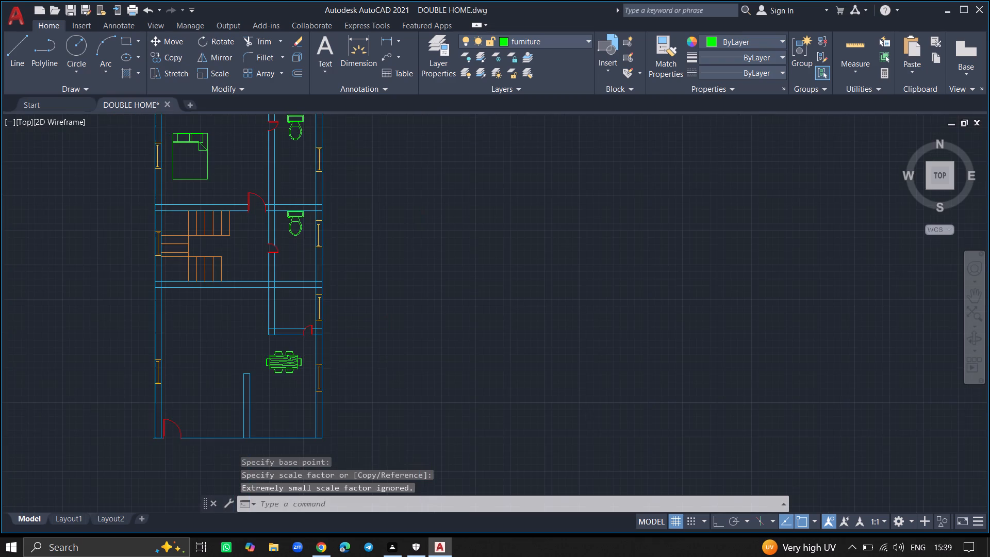
Make the walls layer the current layer.
{"action": "scroll", "coordinate": [214, 371], "scroll_direction": "up", "scroll_amount": 2, "text": "ctrl"}
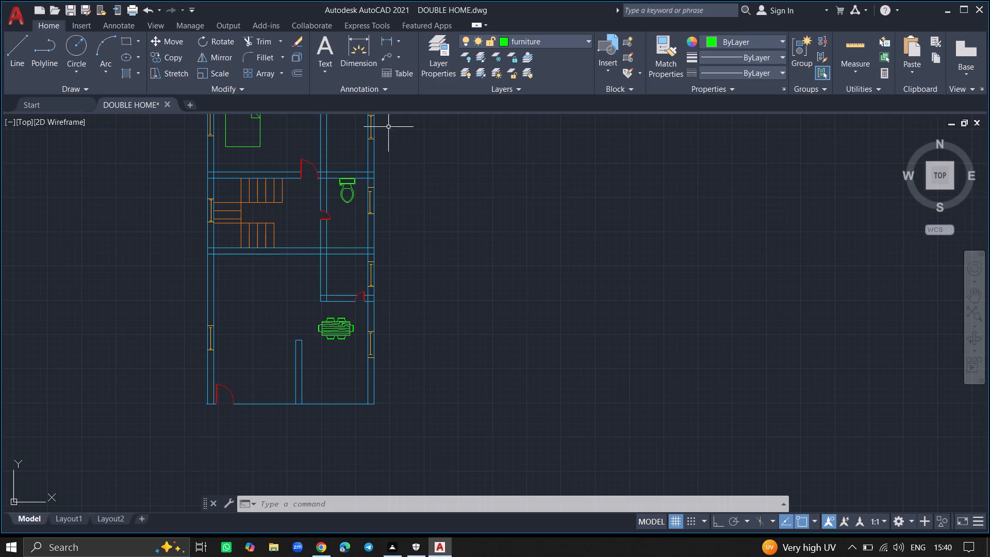
{"action": "left_click", "coordinate": [429, 62]}
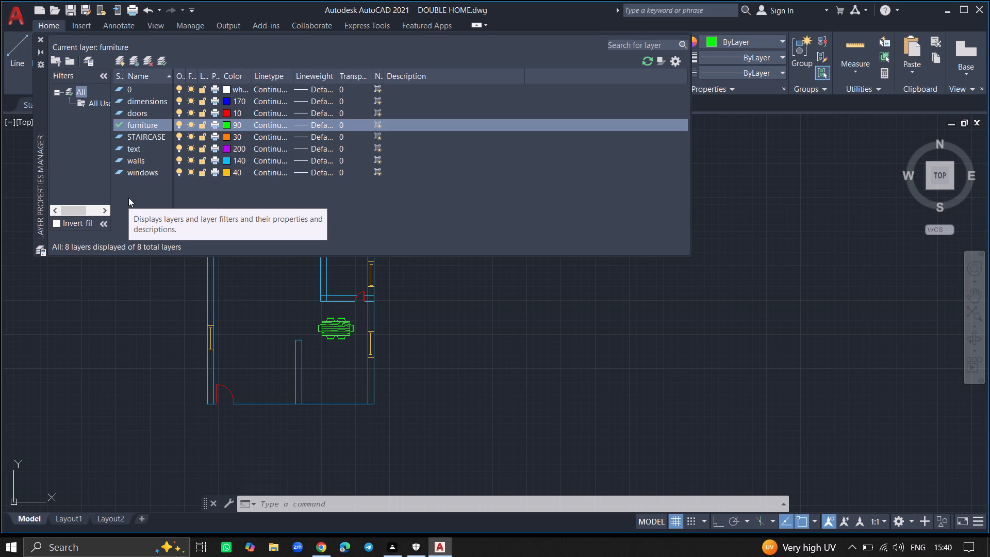
{"action": "double_click", "coordinate": [141, 158]}
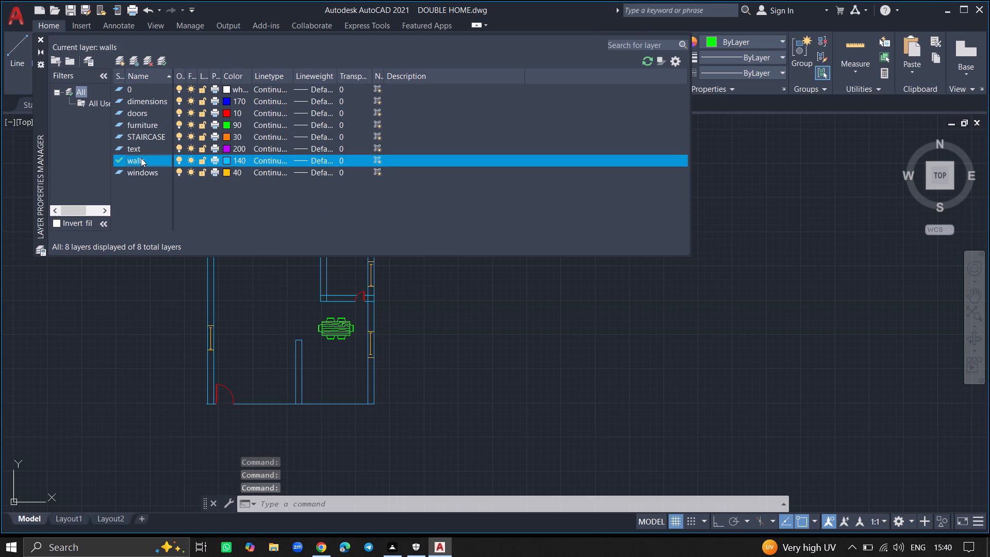
{"action": "left_click", "coordinate": [39, 40]}
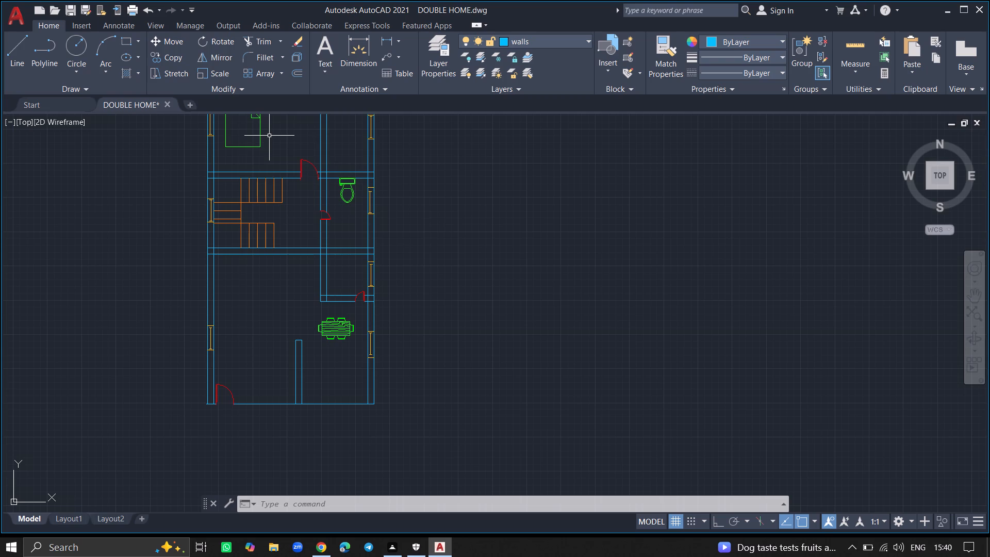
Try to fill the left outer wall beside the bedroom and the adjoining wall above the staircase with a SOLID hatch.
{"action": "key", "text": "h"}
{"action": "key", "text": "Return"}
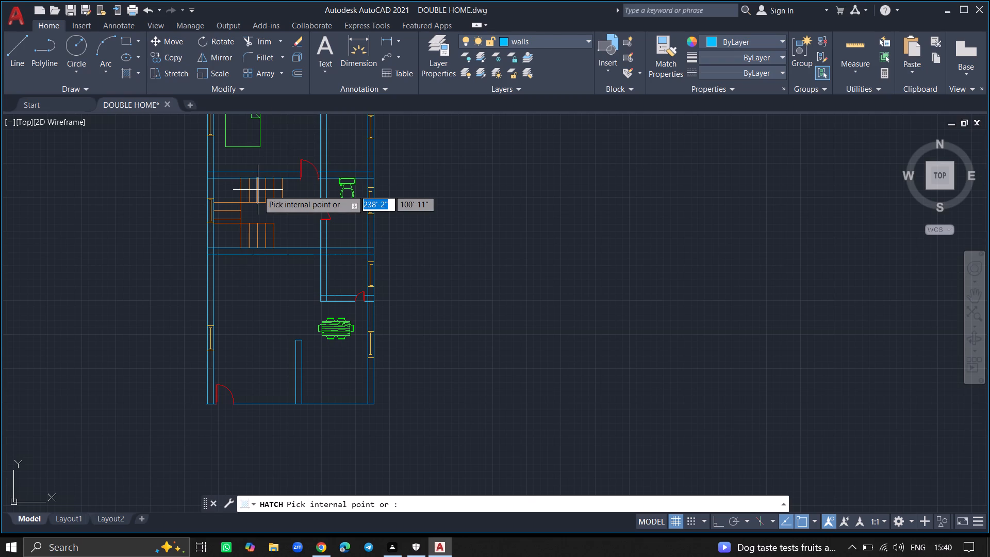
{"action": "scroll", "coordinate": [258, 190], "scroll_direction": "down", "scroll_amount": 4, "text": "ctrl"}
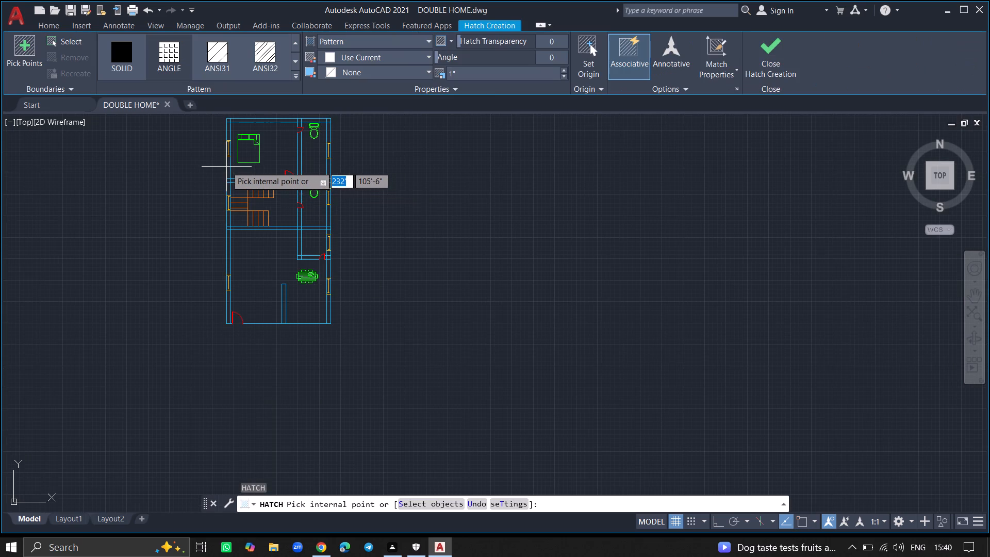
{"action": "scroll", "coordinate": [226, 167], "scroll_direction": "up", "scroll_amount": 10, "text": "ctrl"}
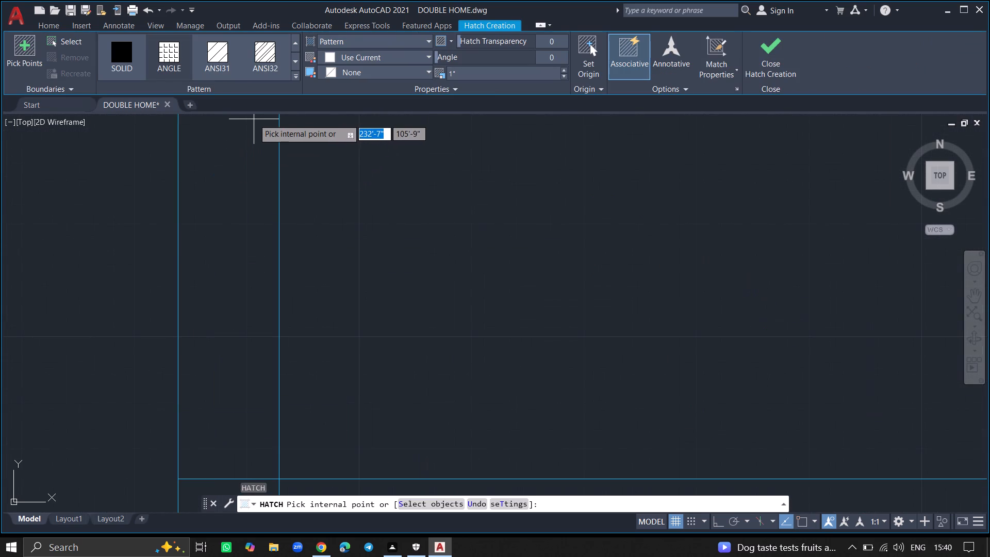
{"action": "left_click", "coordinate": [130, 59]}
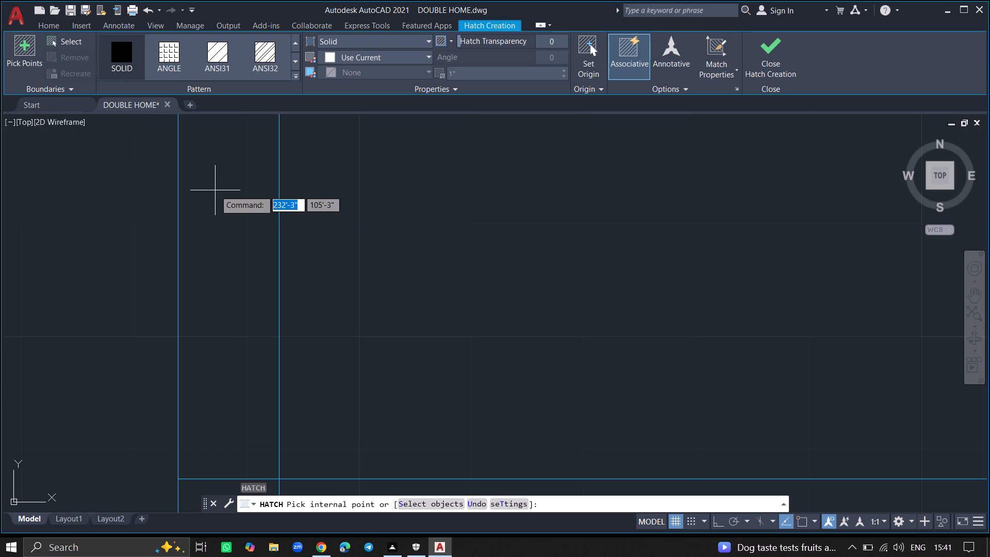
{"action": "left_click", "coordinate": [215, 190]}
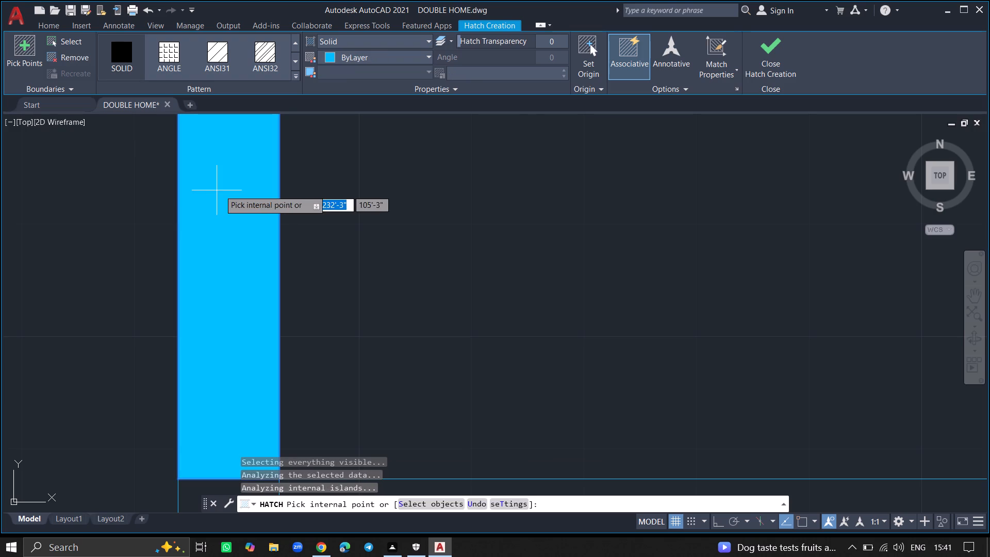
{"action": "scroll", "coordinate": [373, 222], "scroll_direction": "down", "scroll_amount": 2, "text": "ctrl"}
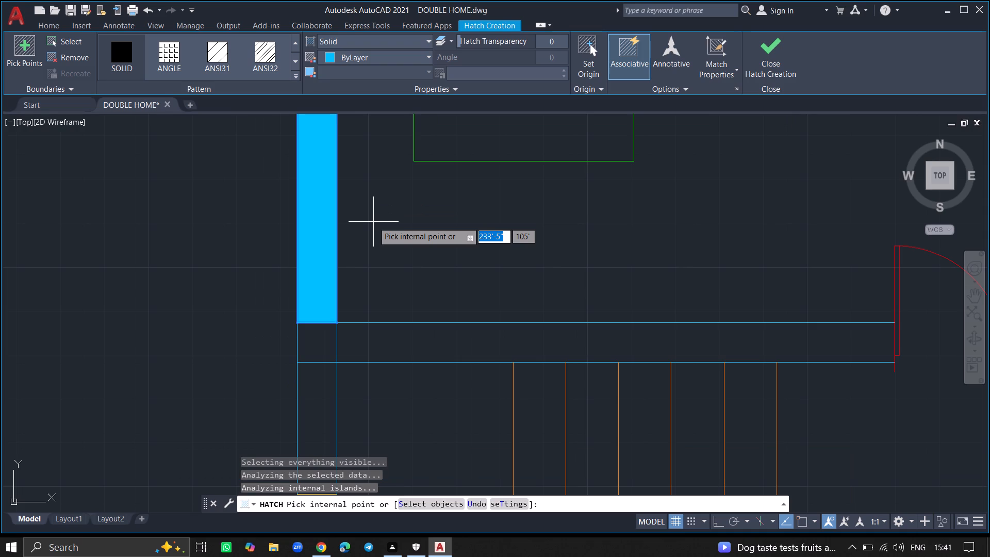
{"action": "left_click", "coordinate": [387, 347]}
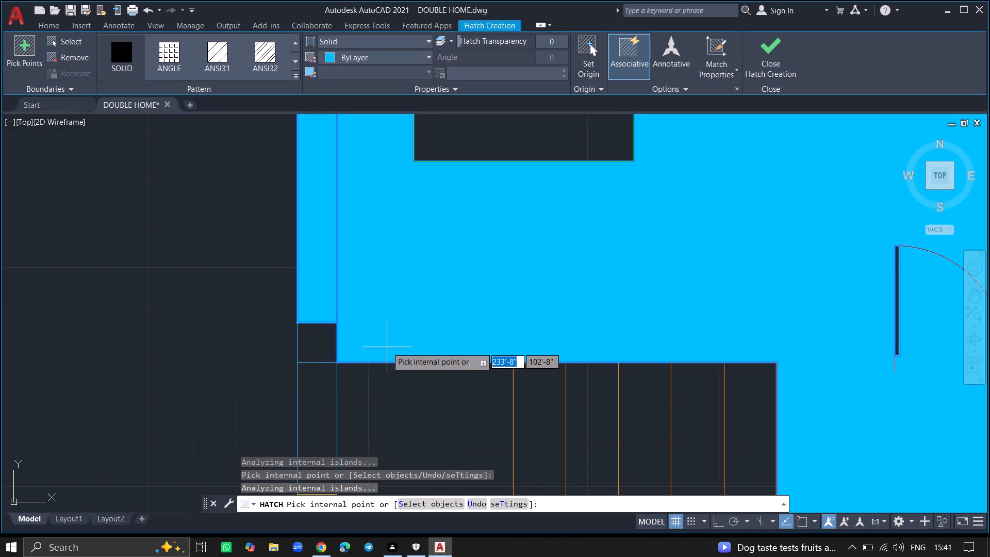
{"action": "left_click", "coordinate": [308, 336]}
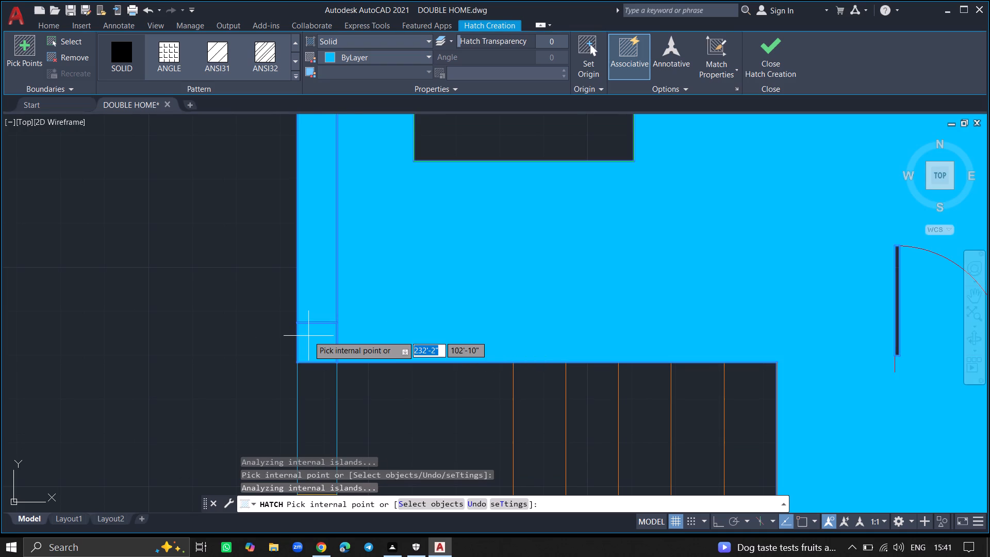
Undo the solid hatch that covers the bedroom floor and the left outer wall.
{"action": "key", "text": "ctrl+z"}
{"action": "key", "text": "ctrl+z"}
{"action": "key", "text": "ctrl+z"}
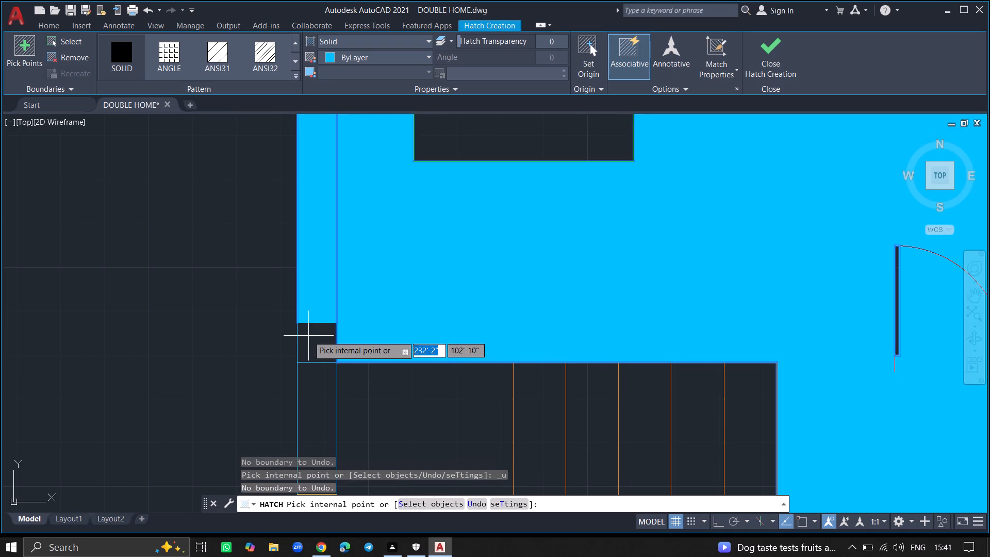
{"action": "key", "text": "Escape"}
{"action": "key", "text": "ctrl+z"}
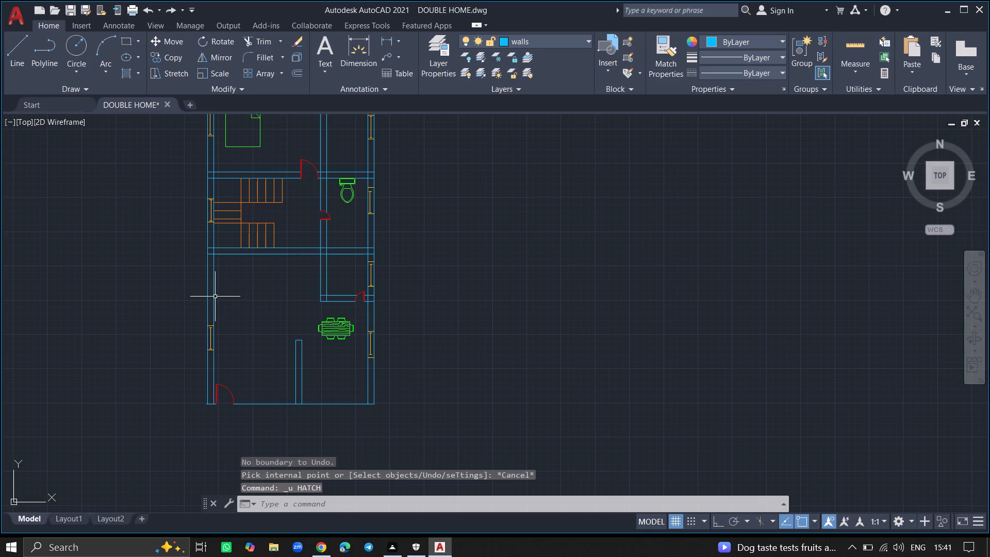
Hatch the left outer wall with the SOLID pattern, from the cross wall below the staircase down to the lower window.
{"action": "scroll", "coordinate": [215, 297], "scroll_direction": "up", "scroll_amount": 4, "text": "ctrl"}
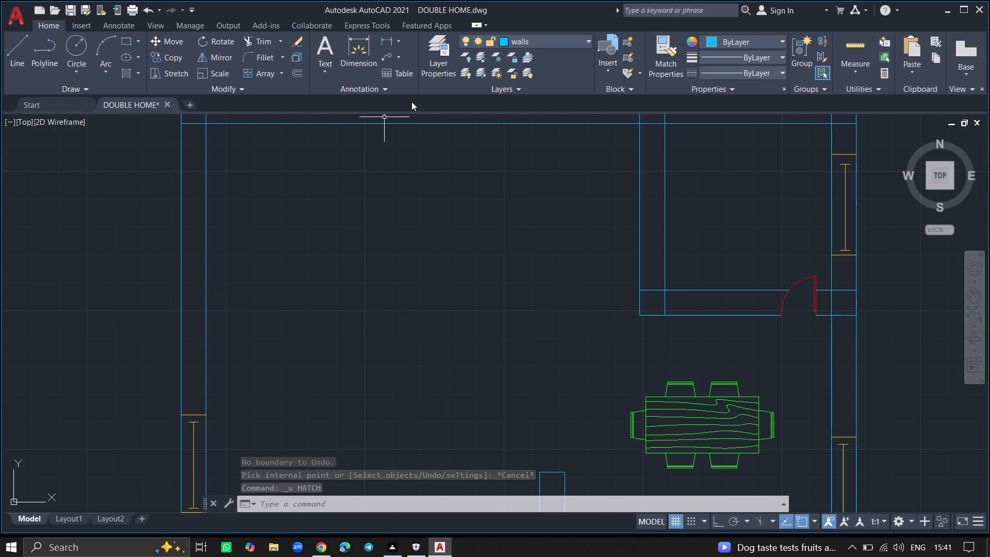
{"action": "key", "text": "h"}
{"action": "key", "text": "Return"}
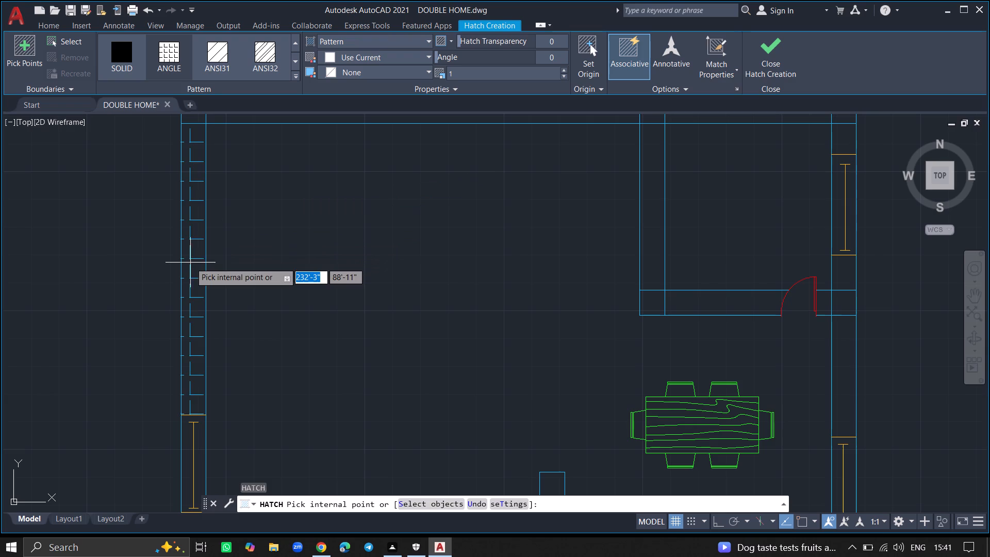
{"action": "left_click", "coordinate": [190, 263]}
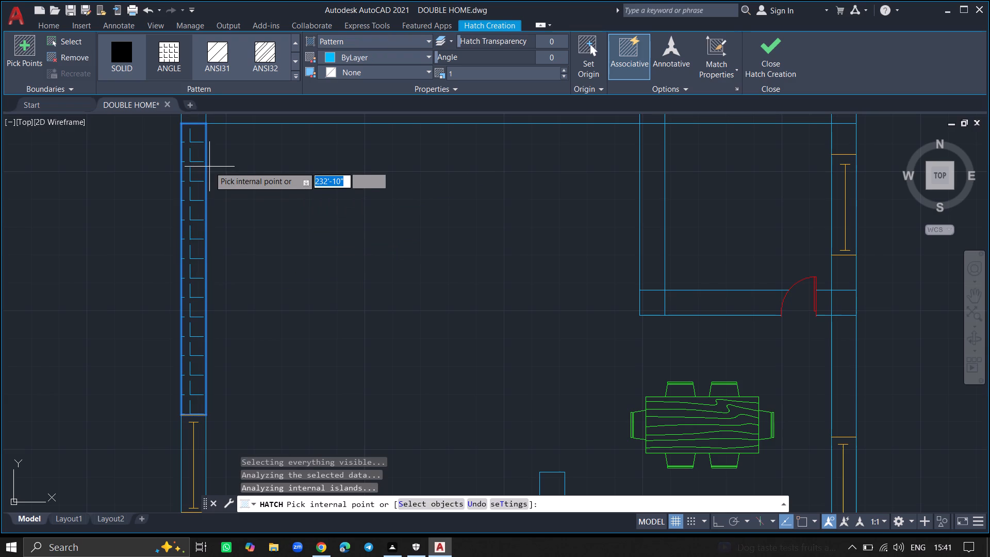
{"action": "left_click", "coordinate": [125, 46]}
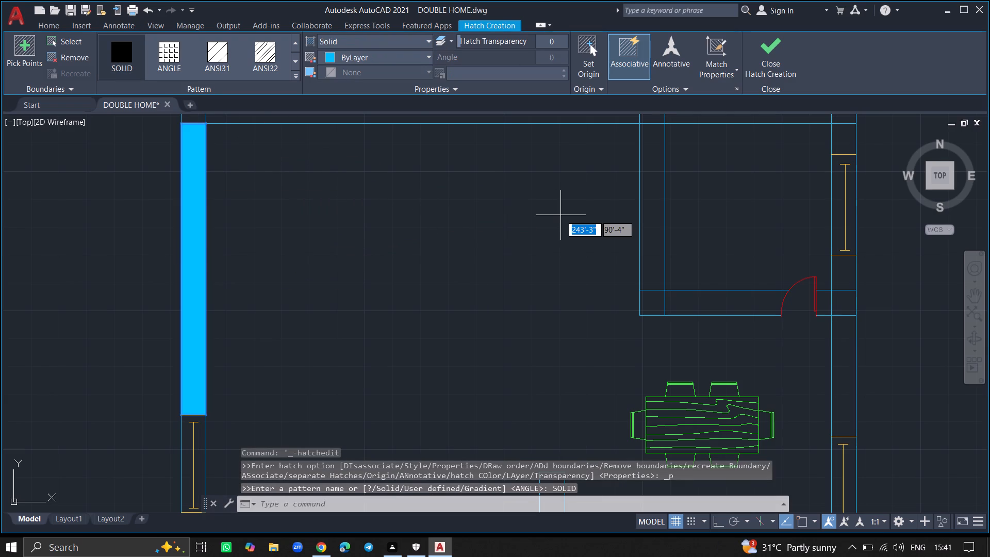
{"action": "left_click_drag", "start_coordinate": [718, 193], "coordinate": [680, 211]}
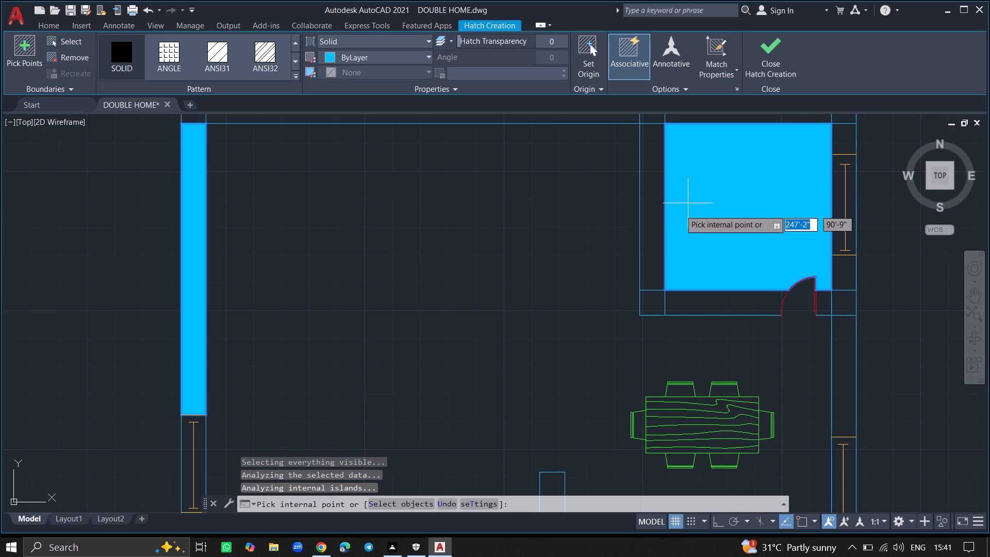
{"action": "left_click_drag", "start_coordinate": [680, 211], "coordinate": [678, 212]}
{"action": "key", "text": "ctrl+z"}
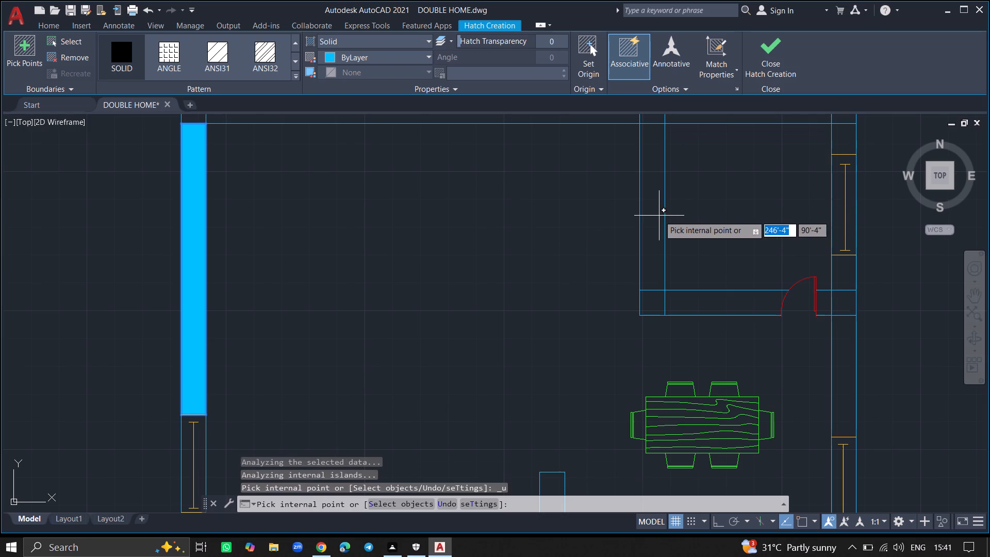
Extend the solid hatch over the small room's left wall, its lower wall on both sides of the door, and the adjoining outer wall between windows.
{"action": "left_click", "coordinate": [655, 216]}
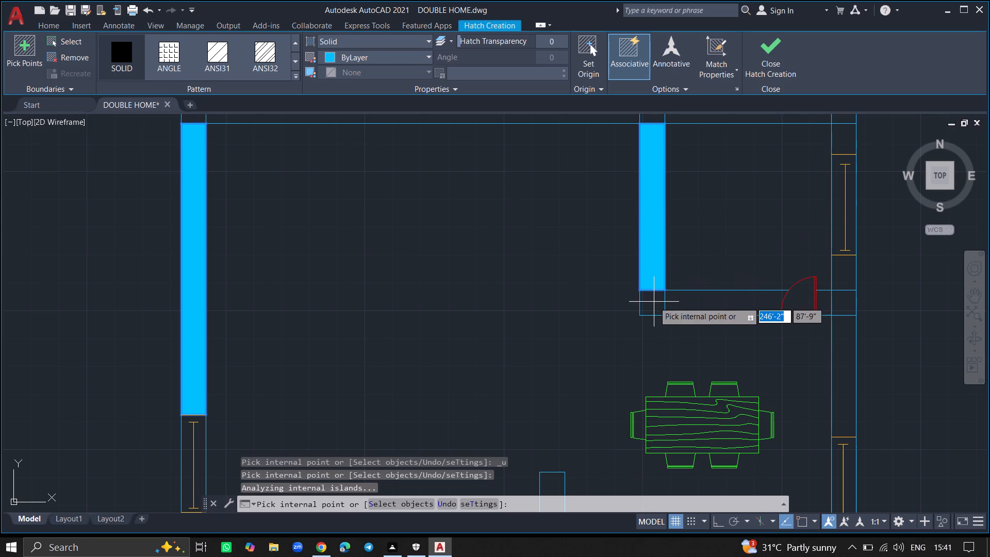
{"action": "left_click", "coordinate": [654, 302]}
{"action": "left_click", "coordinate": [706, 299]}
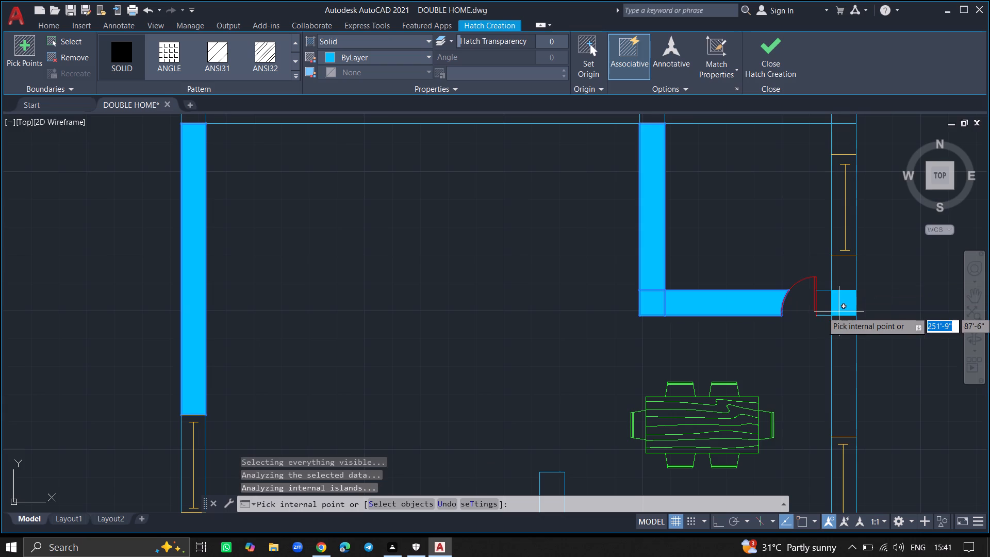
{"action": "left_click", "coordinate": [839, 312]}
{"action": "left_click", "coordinate": [823, 303]}
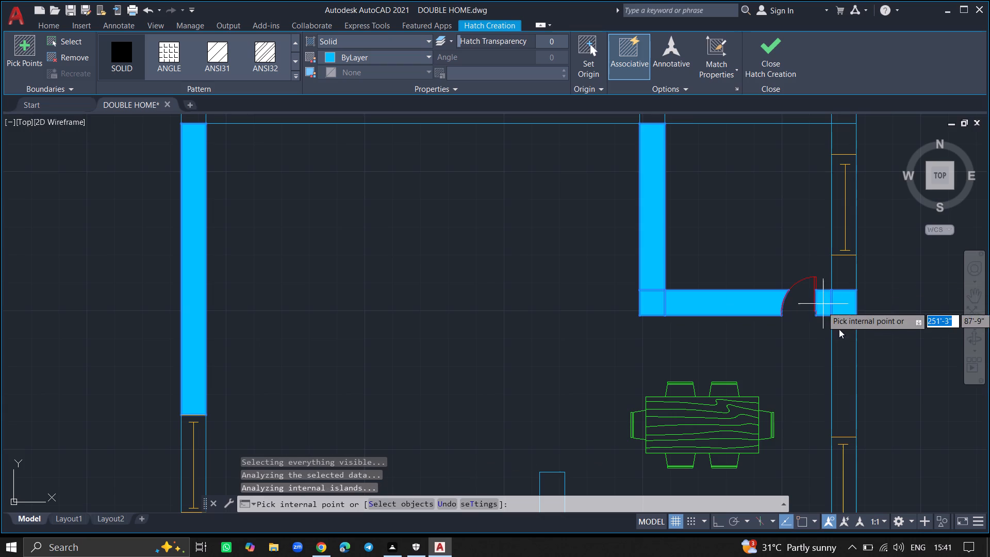
{"action": "left_click", "coordinate": [850, 352]}
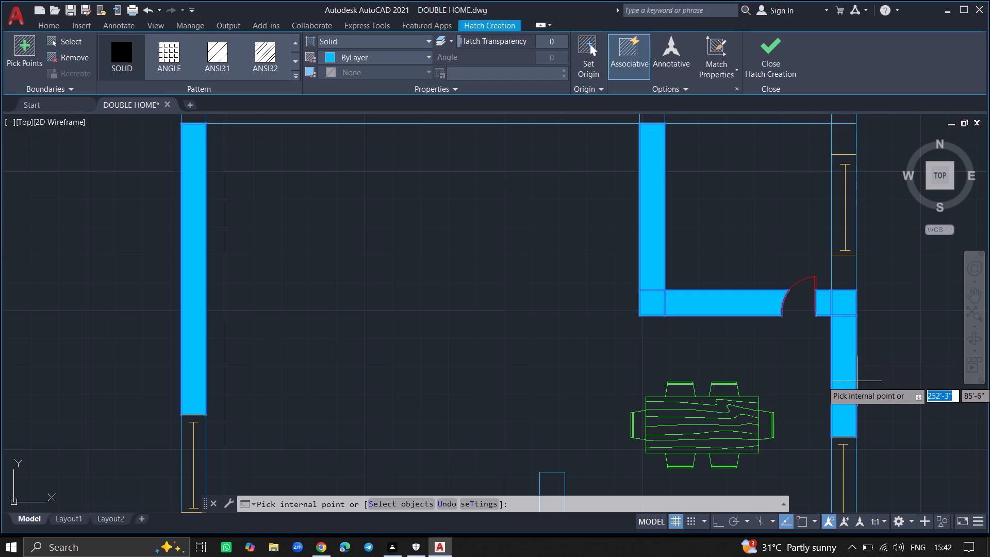
{"action": "left_click", "coordinate": [847, 287]}
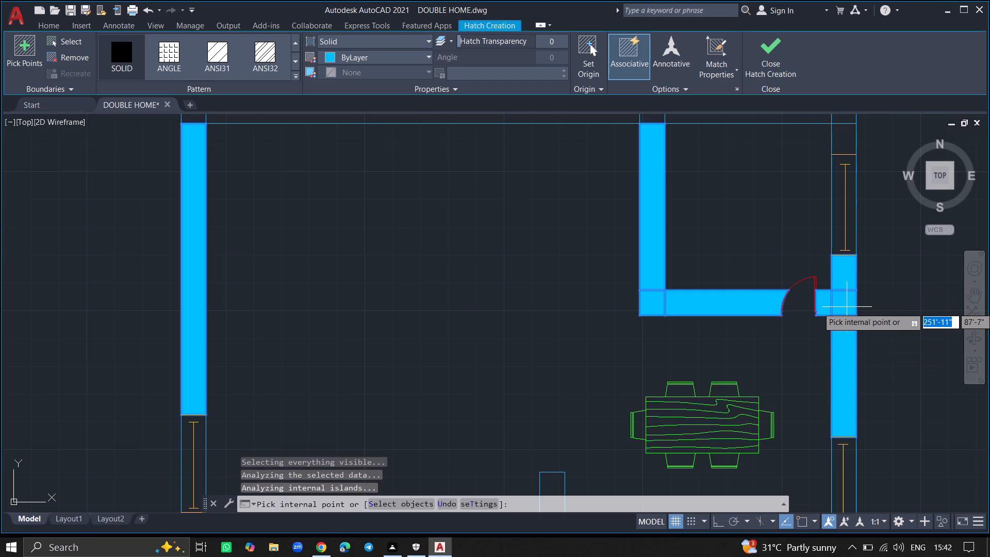
Extend the solid hatch along the cross wall below the staircase and up the bathroom's left wall to its door.
{"action": "scroll", "coordinate": [847, 307], "scroll_direction": "down", "scroll_amount": 1, "text": "ctrl"}
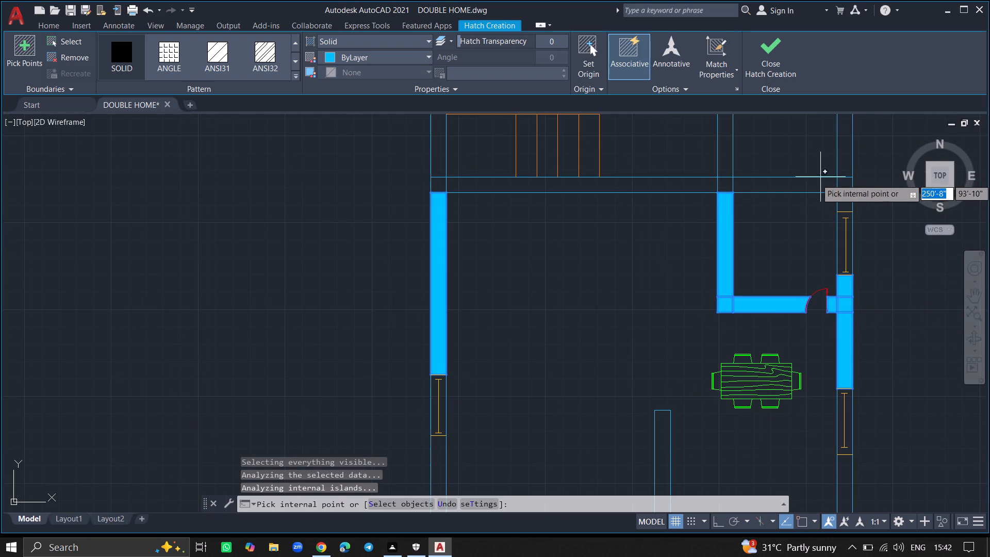
{"action": "left_click", "coordinate": [812, 184]}
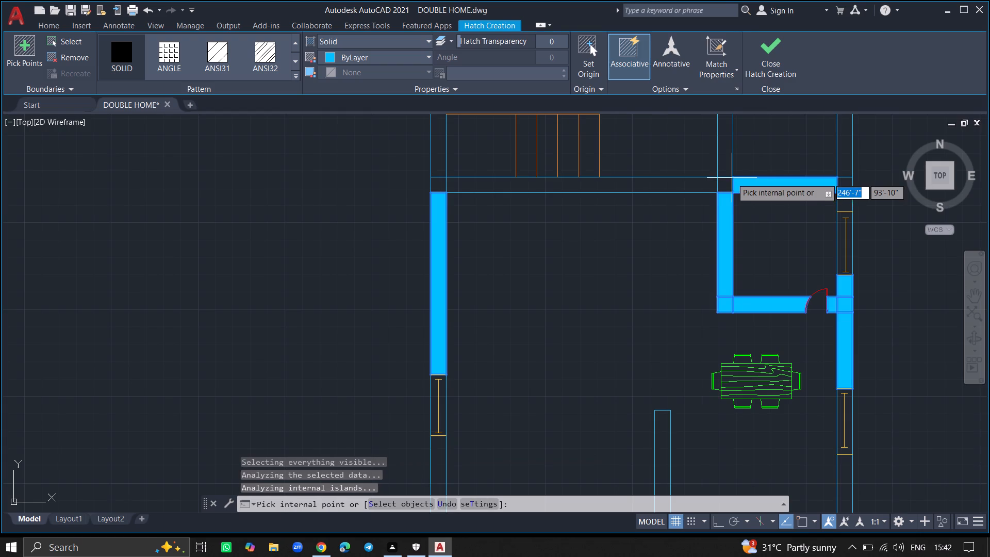
{"action": "left_click", "coordinate": [723, 184]}
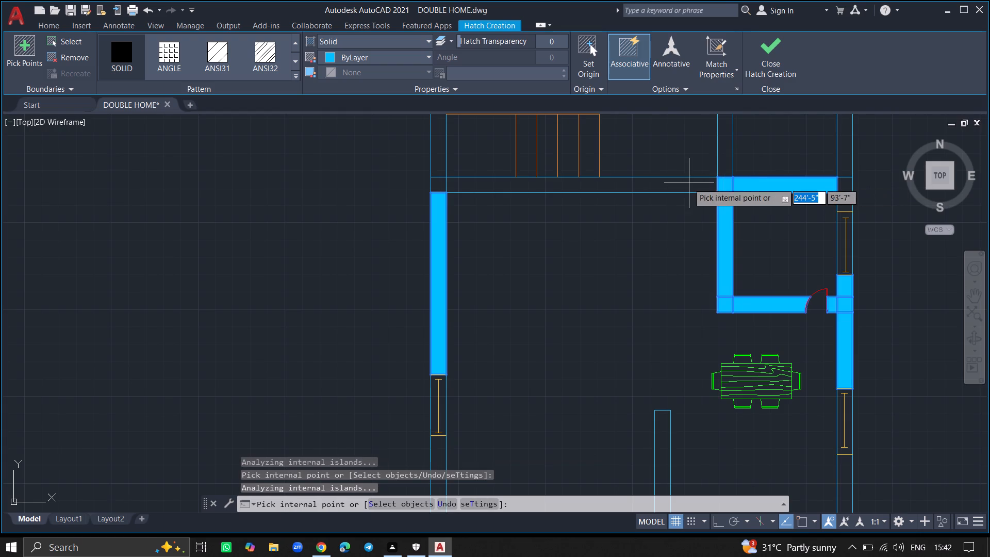
{"action": "left_click", "coordinate": [685, 183]}
{"action": "scroll", "coordinate": [718, 189], "scroll_direction": "down", "scroll_amount": 2, "text": "ctrl"}
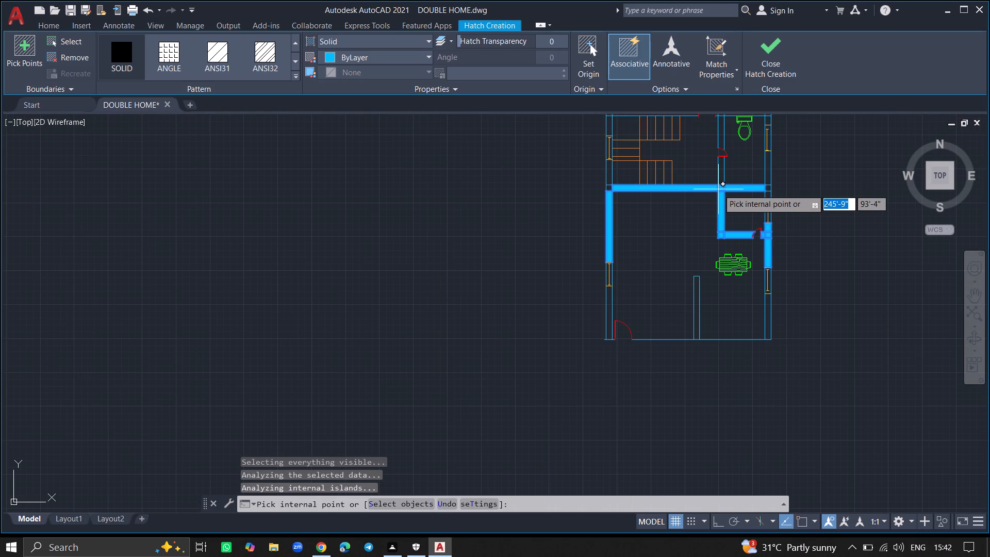
{"action": "left_click", "coordinate": [721, 178]}
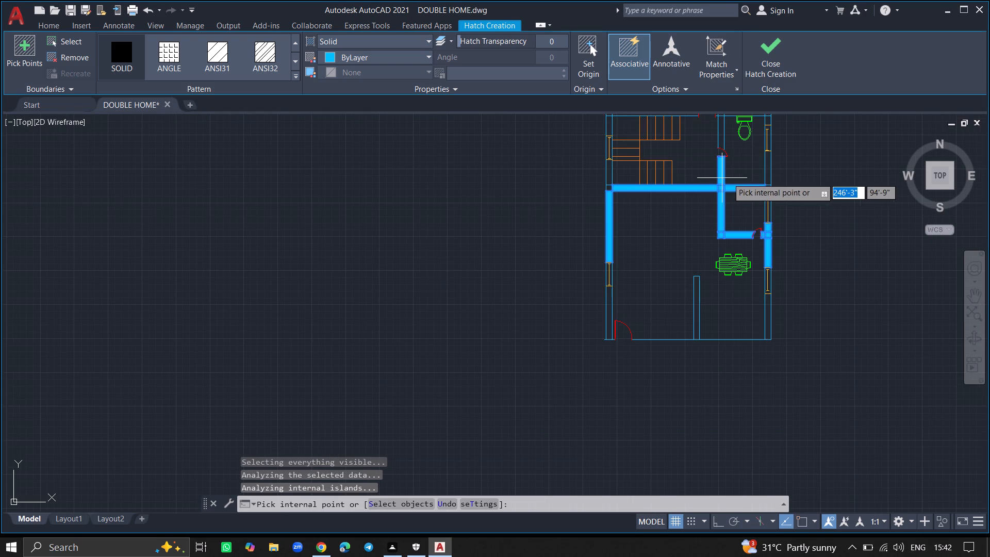
Extend the solid hatch over the right outer wall between the bathroom window and the small room's window, including the cross-wall junction.
{"action": "scroll", "coordinate": [769, 173], "scroll_direction": "up", "scroll_amount": 3, "text": "ctrl"}
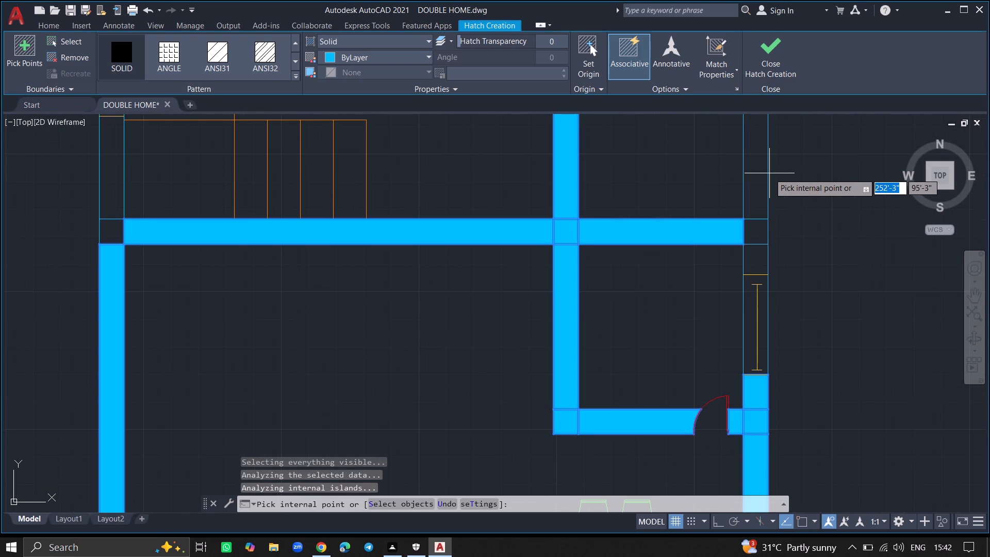
{"action": "left_click", "coordinate": [752, 168]}
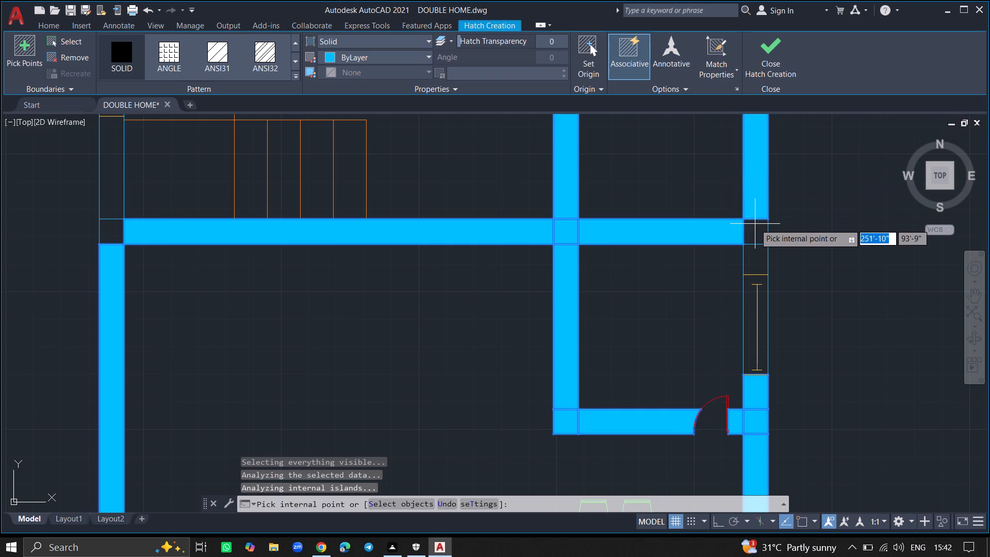
{"action": "left_click", "coordinate": [755, 225]}
{"action": "left_click", "coordinate": [755, 256]}
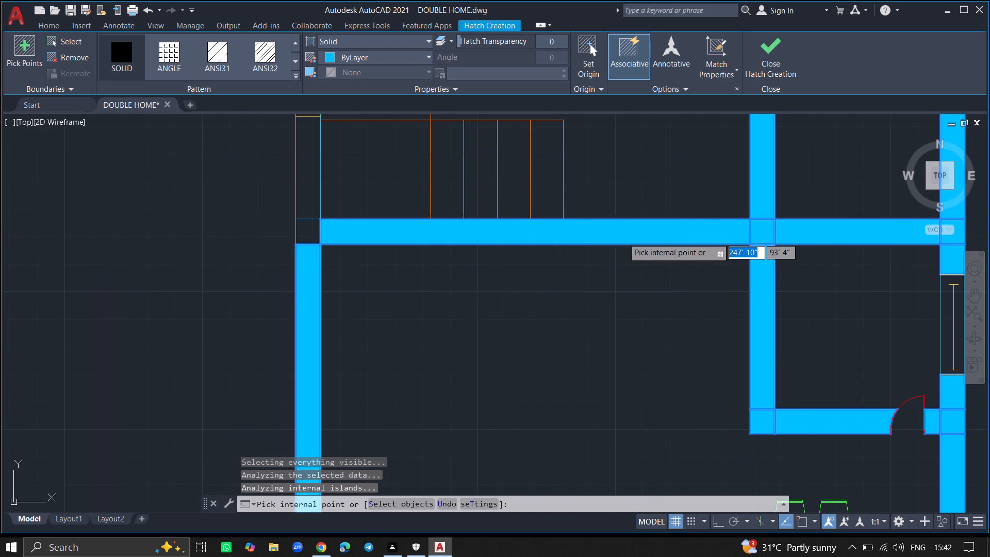
{"action": "scroll", "coordinate": [379, 219], "scroll_direction": "down", "scroll_amount": 2, "text": "ctrl"}
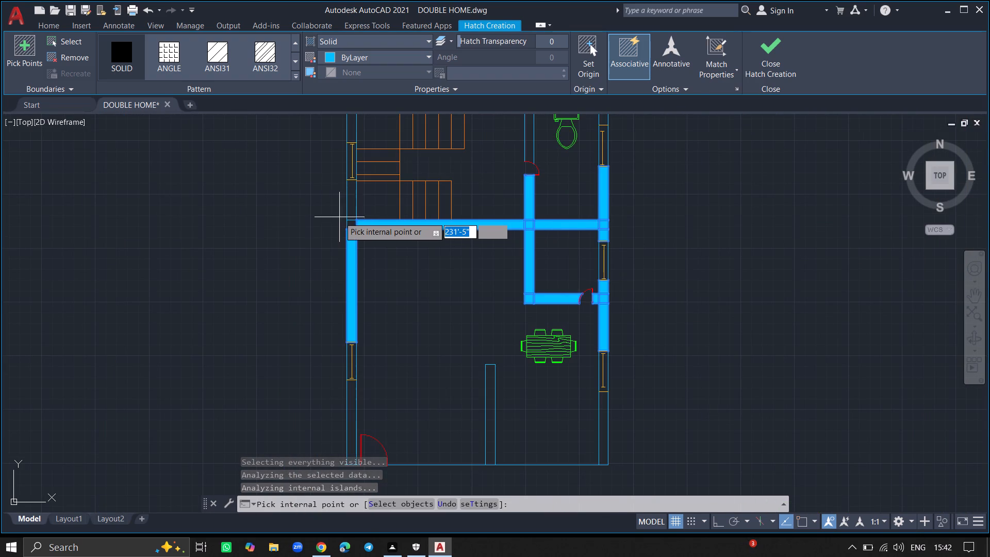
Extend the solid hatch over the left outer wall from the cross wall junction up to the staircase window.
{"action": "left_click", "coordinate": [352, 207]}
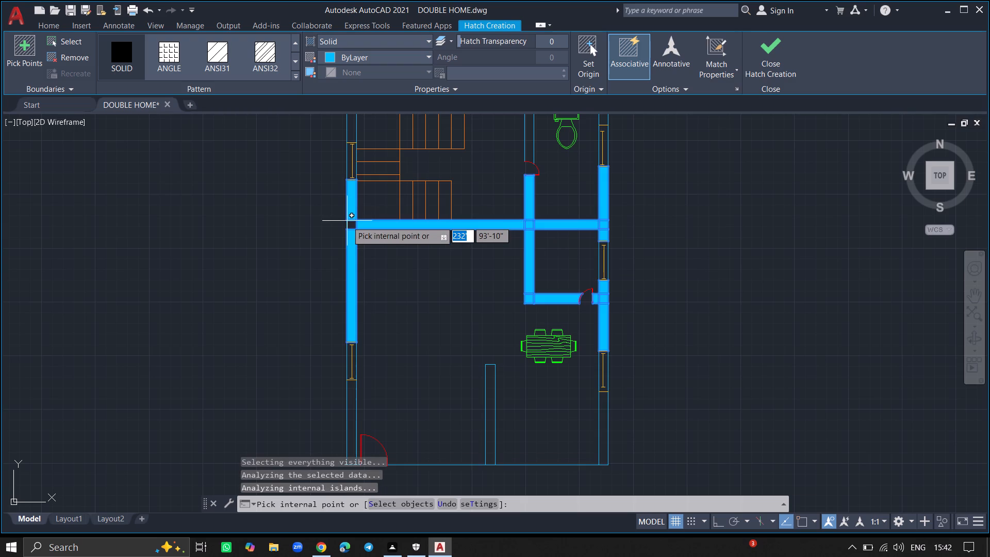
{"action": "left_click", "coordinate": [349, 226]}
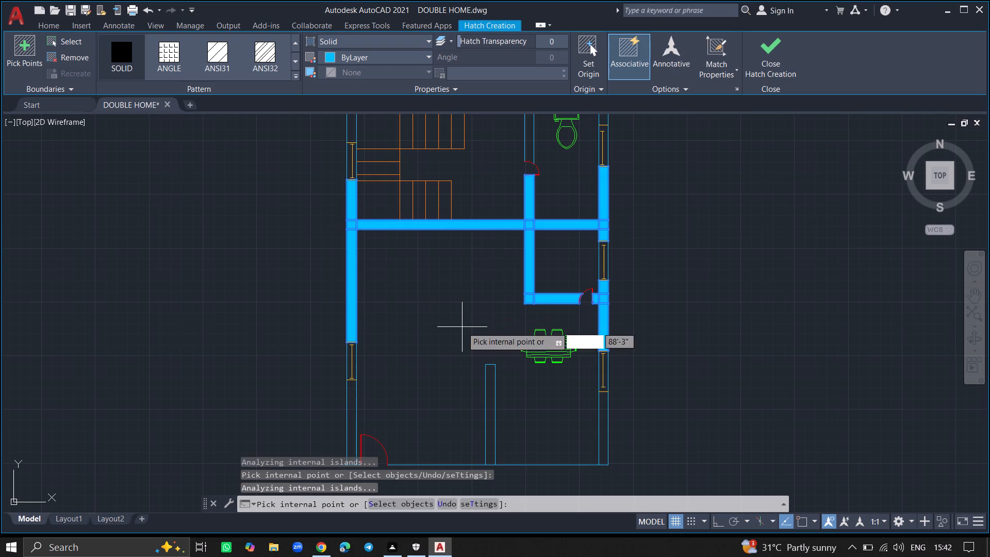
Extend the solid hatch over the short partition near the dining table and the lowest segments of the right and left outer walls.
{"action": "left_click", "coordinate": [488, 396]}
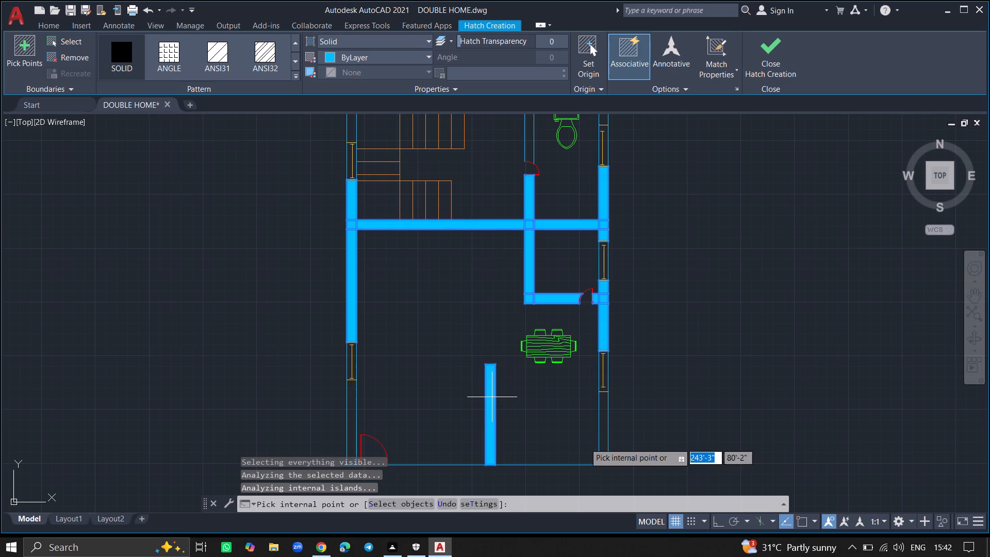
{"action": "left_click", "coordinate": [602, 434]}
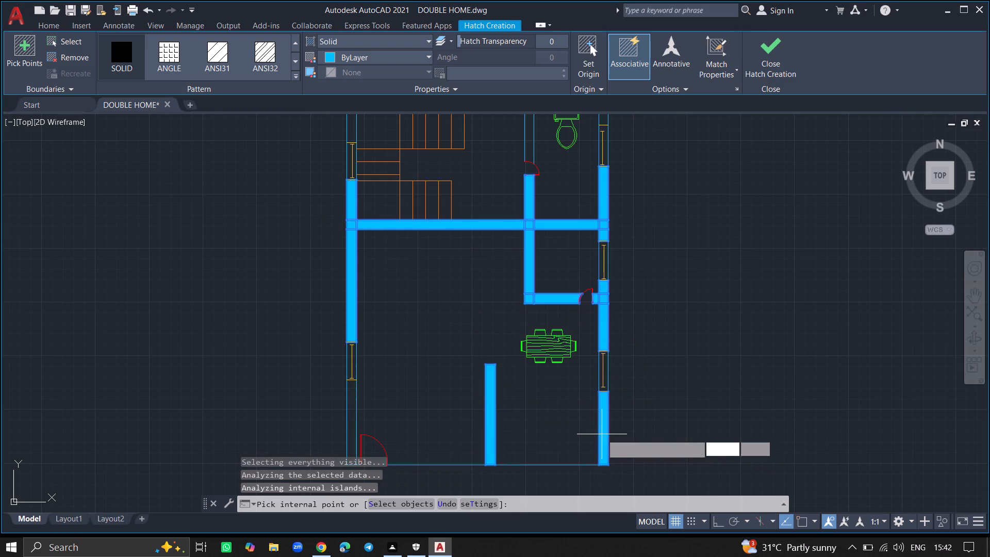
{"action": "scroll", "coordinate": [537, 438], "scroll_direction": "down", "scroll_amount": 1, "text": "ctrl"}
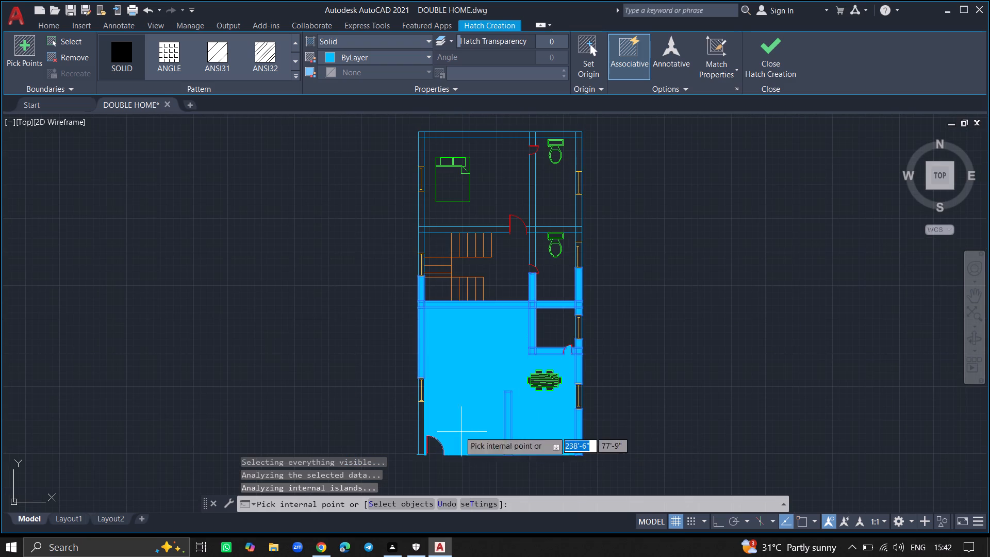
{"action": "scroll", "coordinate": [423, 422], "scroll_direction": "up", "scroll_amount": 2, "text": "ctrl"}
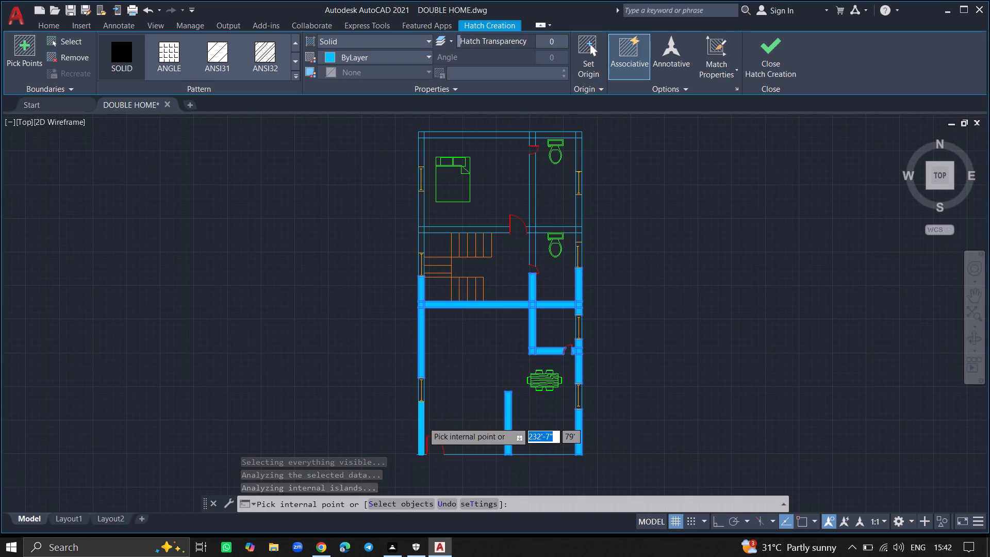
{"action": "scroll", "coordinate": [423, 422], "scroll_direction": "up", "scroll_amount": 1, "text": "ctrl"}
{"action": "left_click", "coordinate": [419, 422]}
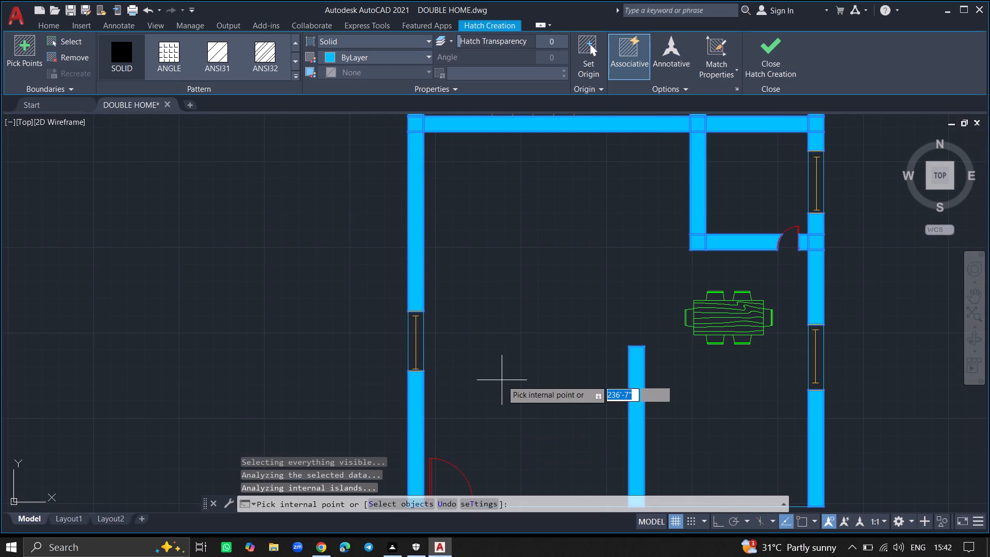
Extend the solid hatch up the left outer wall from the staircase window to the bedroom window, including the junction with the bedroom's lower wall.
{"action": "scroll", "coordinate": [502, 380], "scroll_direction": "down", "scroll_amount": 7, "text": "ctrl"}
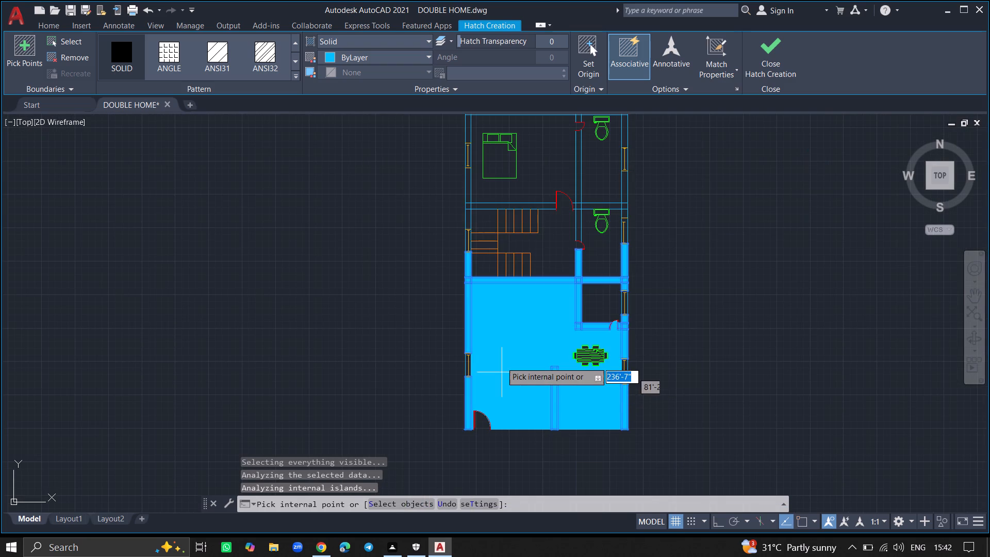
{"action": "scroll", "coordinate": [467, 205], "scroll_direction": "up", "scroll_amount": 9, "text": "ctrl"}
{"action": "left_click", "coordinate": [467, 205]}
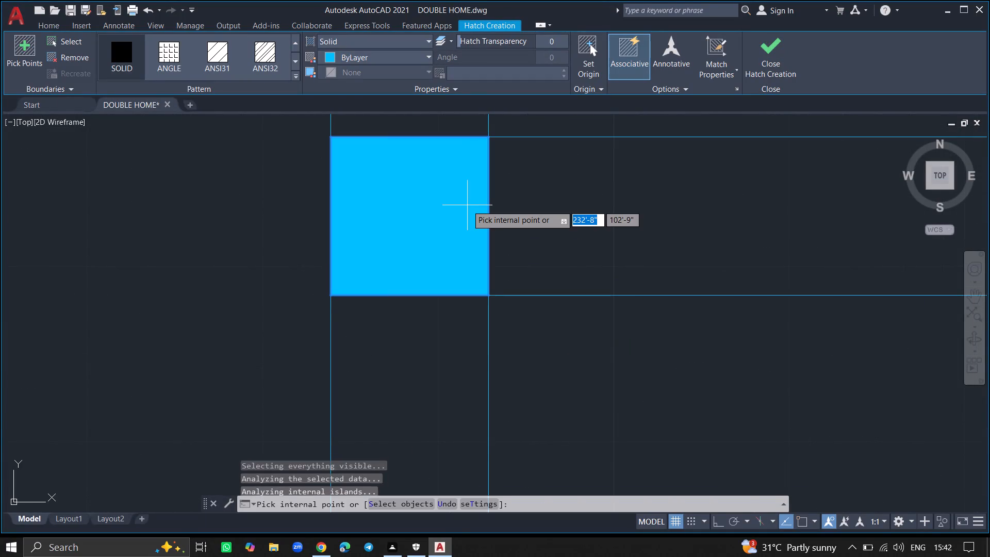
{"action": "left_click", "coordinate": [475, 205]}
{"action": "left_click", "coordinate": [530, 205]}
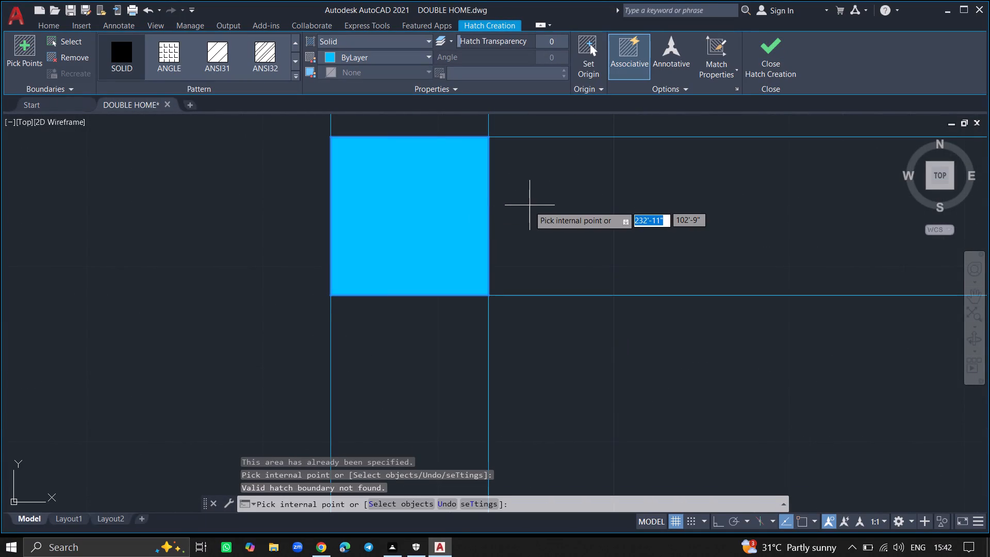
{"action": "scroll", "coordinate": [503, 226], "scroll_direction": "down", "scroll_amount": 7, "text": "ctrl"}
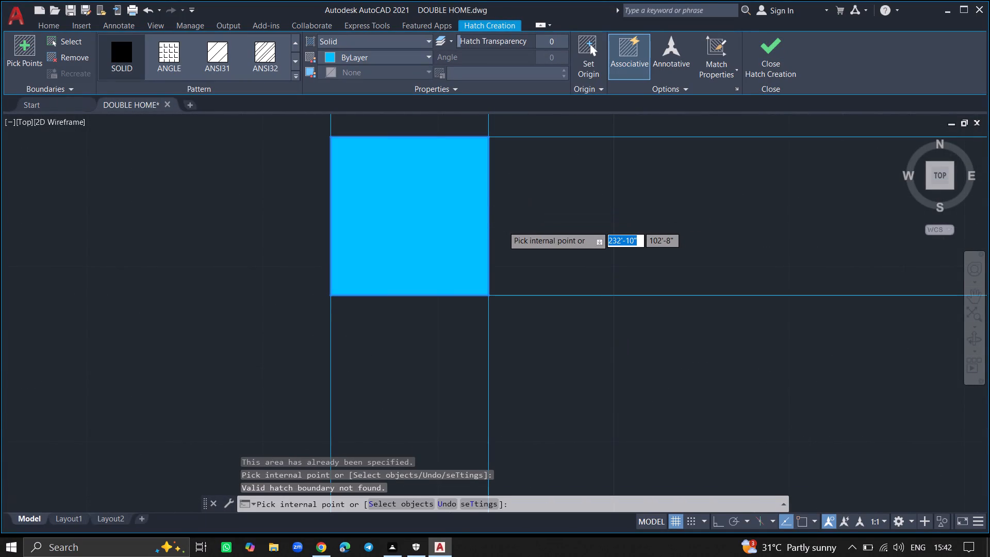
{"action": "left_click", "coordinate": [459, 305]}
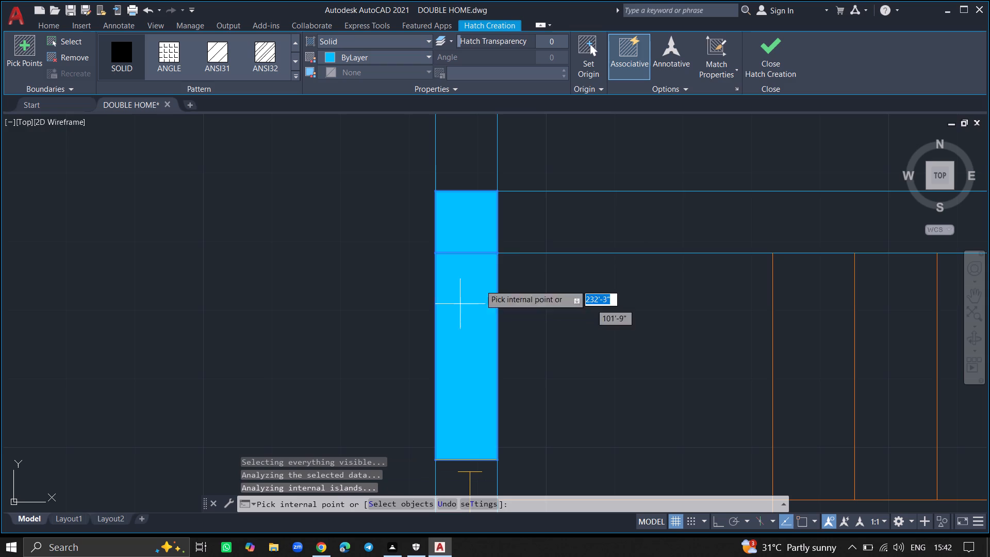
{"action": "left_click", "coordinate": [540, 233]}
{"action": "scroll", "coordinate": [540, 233], "scroll_direction": "down", "scroll_amount": 3, "text": "ctrl"}
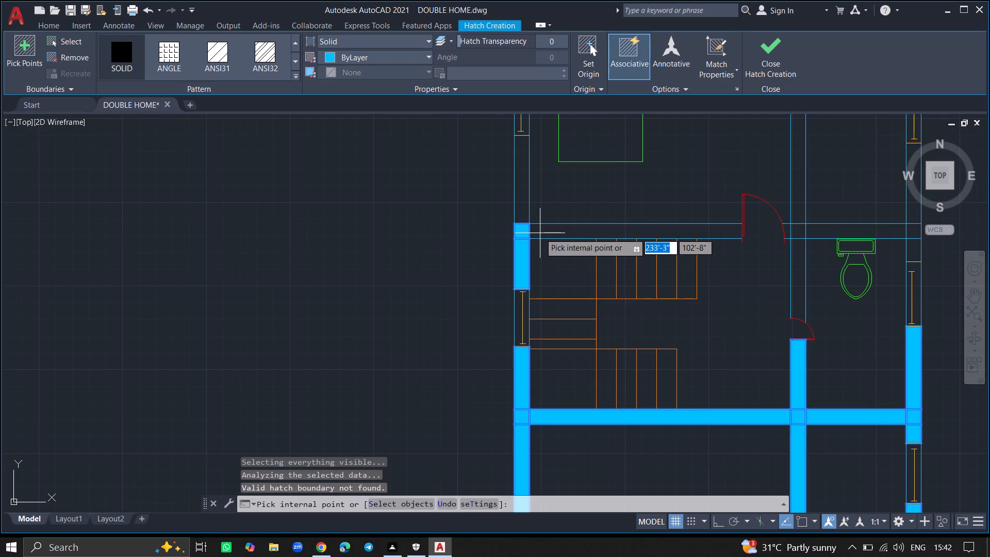
{"action": "left_click", "coordinate": [546, 231]}
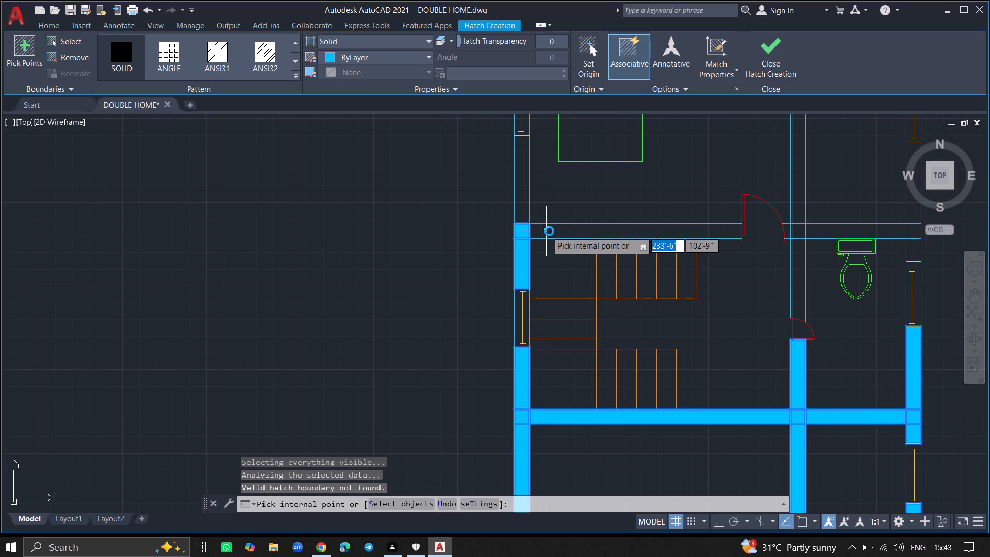
{"action": "key", "text": "ctrl+z"}
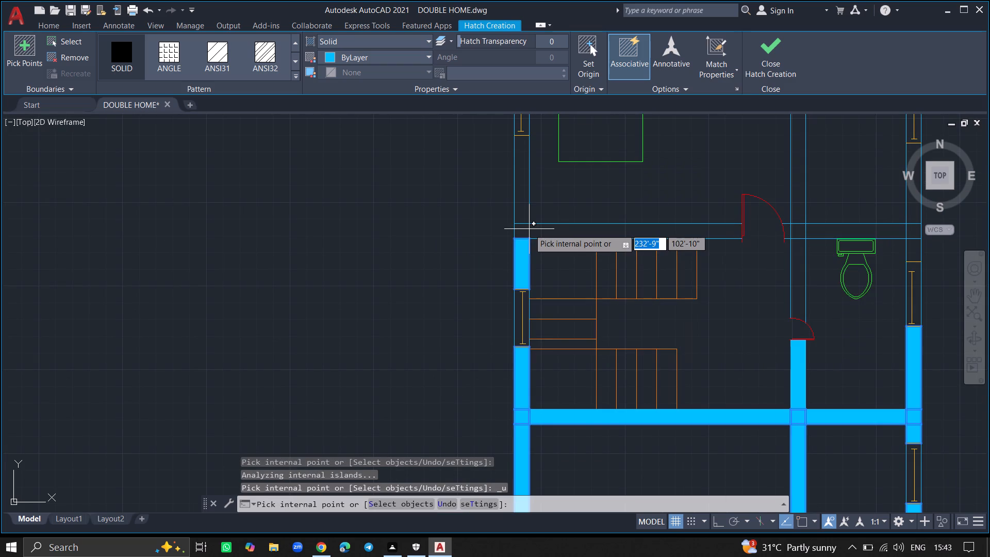
{"action": "left_click", "coordinate": [523, 206]}
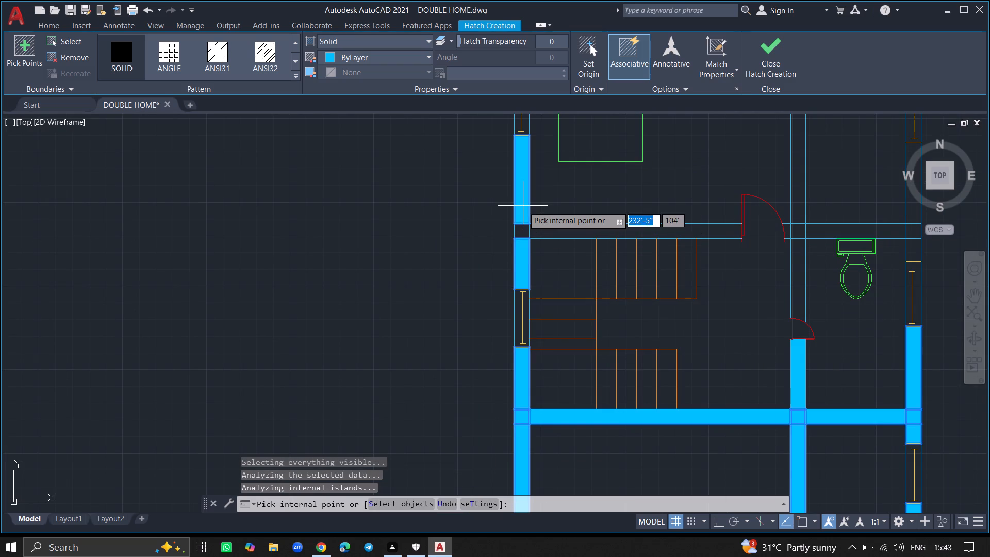
{"action": "left_click", "coordinate": [519, 233]}
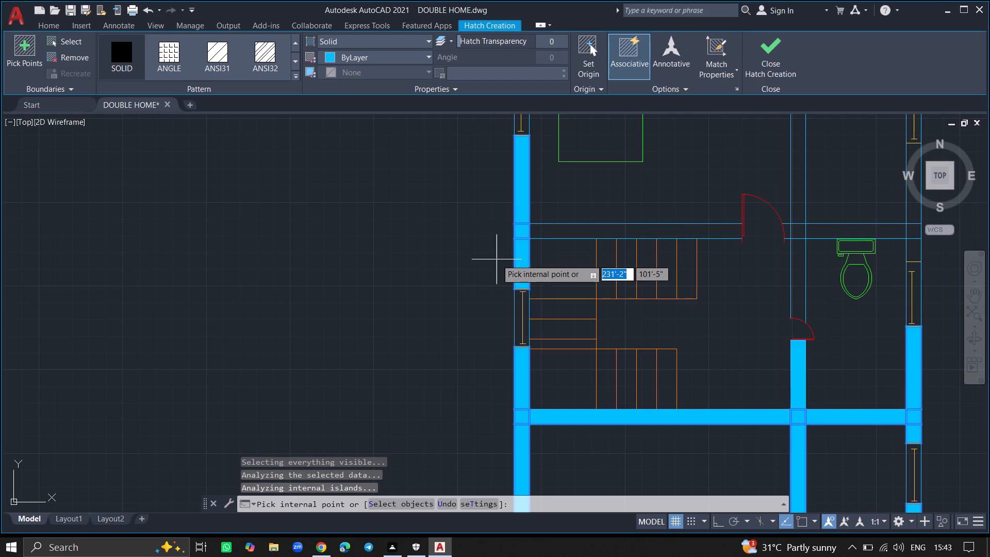
Extend the solid hatch over the bedroom's top wall, the top-left corner, and the left outer wall above the bedroom window.
{"action": "scroll", "coordinate": [497, 259], "scroll_direction": "down", "scroll_amount": 2, "text": "ctrl"}
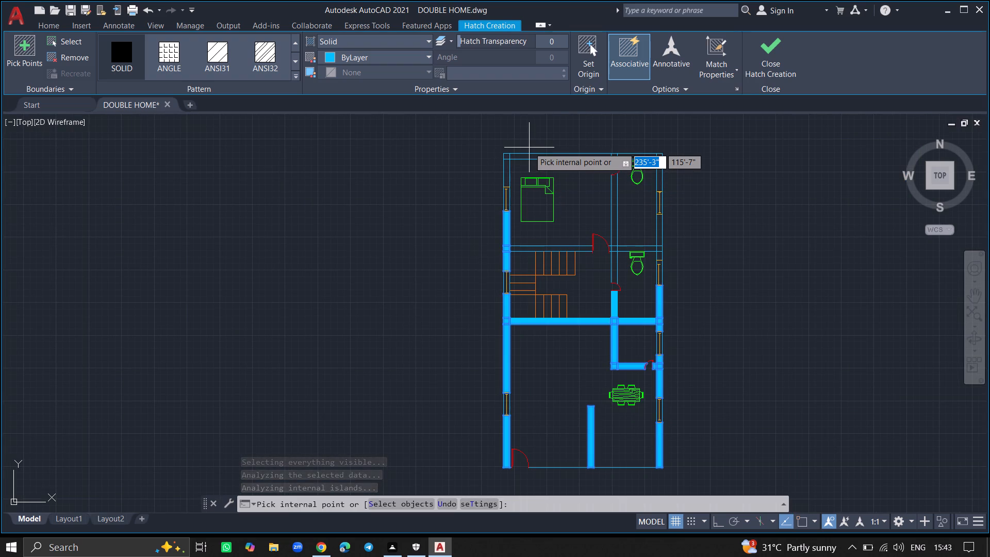
{"action": "scroll", "coordinate": [529, 148], "scroll_direction": "up", "scroll_amount": 5, "text": "ctrl"}
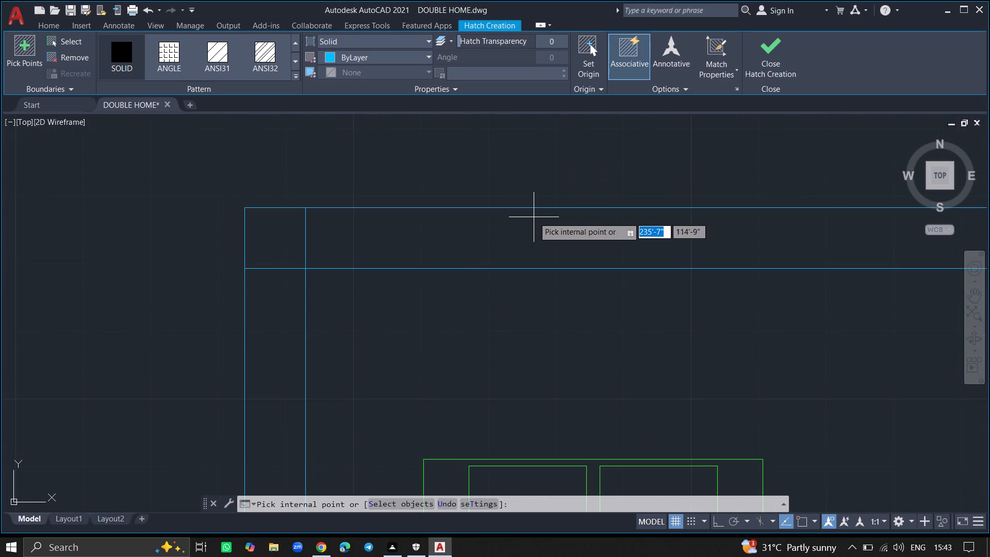
{"action": "left_click", "coordinate": [534, 217]}
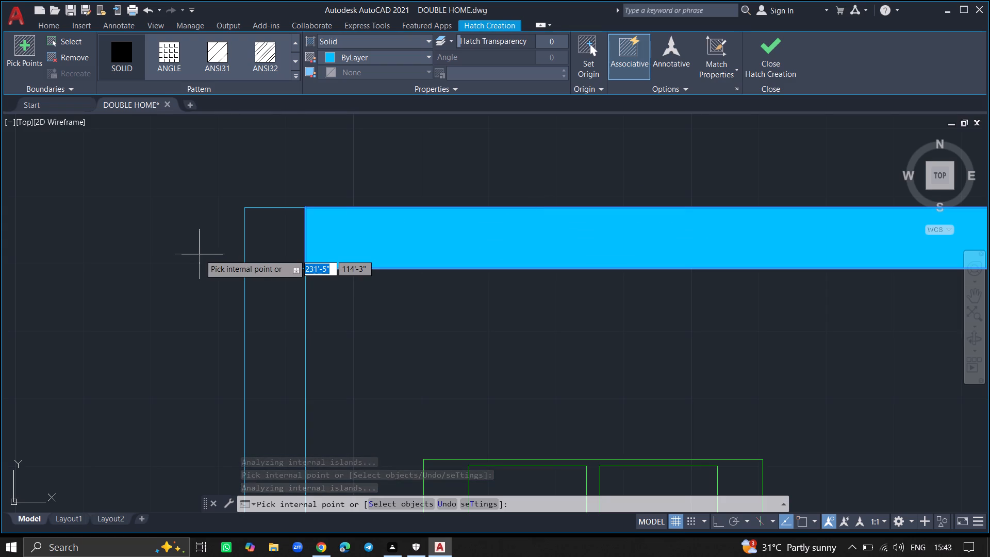
{"action": "left_click", "coordinate": [262, 236]}
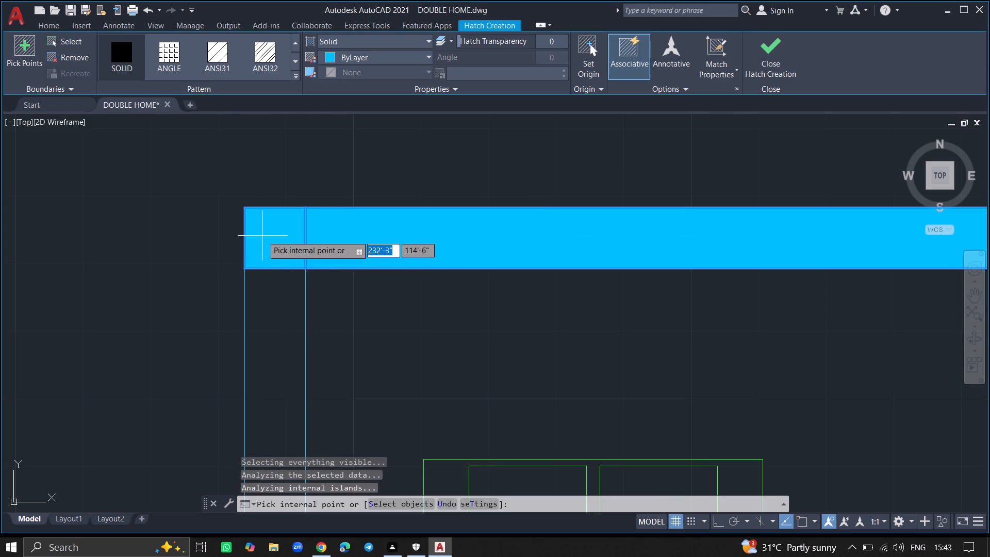
{"action": "scroll", "coordinate": [262, 236], "scroll_direction": "down", "scroll_amount": 4, "text": "ctrl"}
{"action": "left_click", "coordinate": [262, 272]}
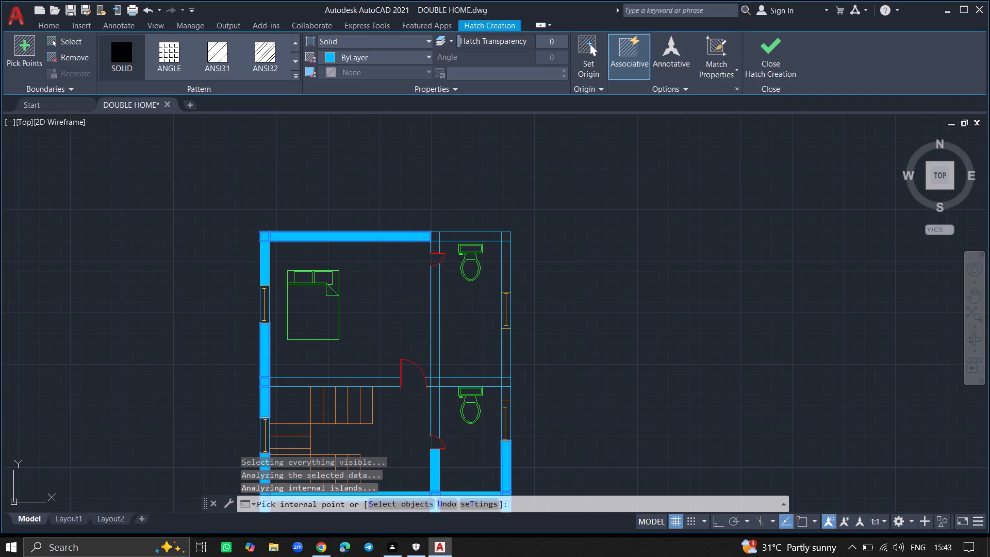
Extend the solid hatch over the bedroom–bathroom partition, the wall between the two bathrooms, their junction, and the stub beside the bedroom door.
{"action": "left_click", "coordinate": [439, 315]}
{"action": "left_click", "coordinate": [447, 382]}
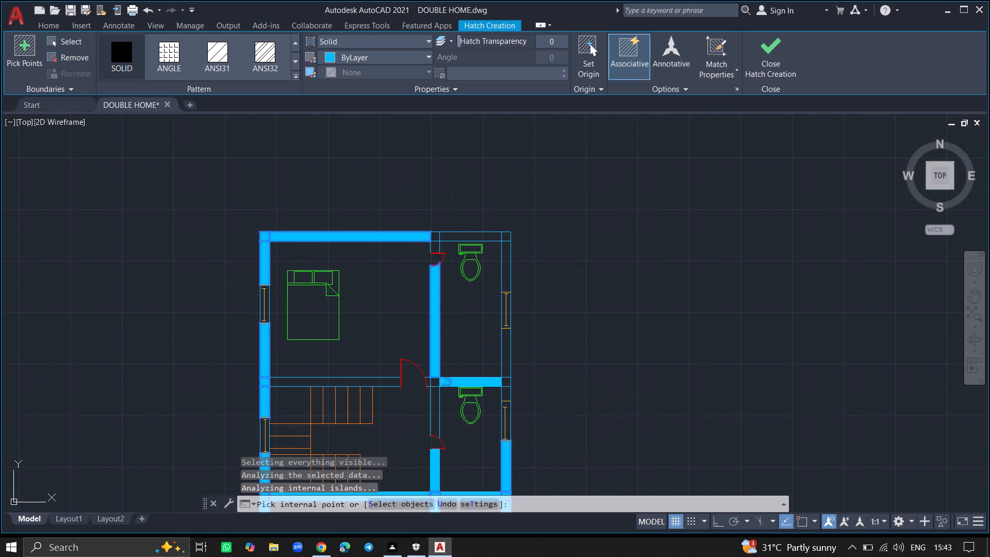
{"action": "scroll", "coordinate": [447, 382], "scroll_direction": "up", "scroll_amount": 3, "text": "ctrl"}
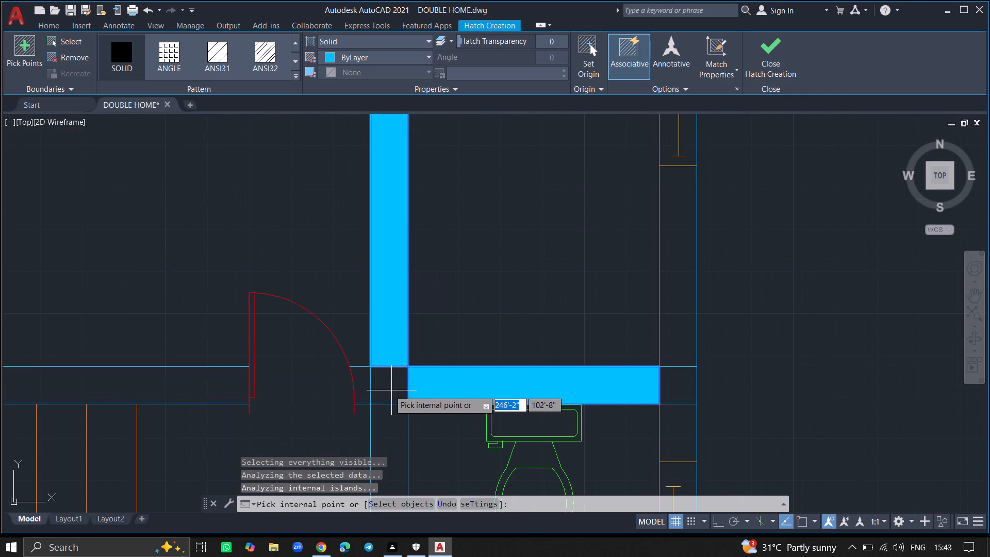
{"action": "left_click", "coordinate": [389, 390]}
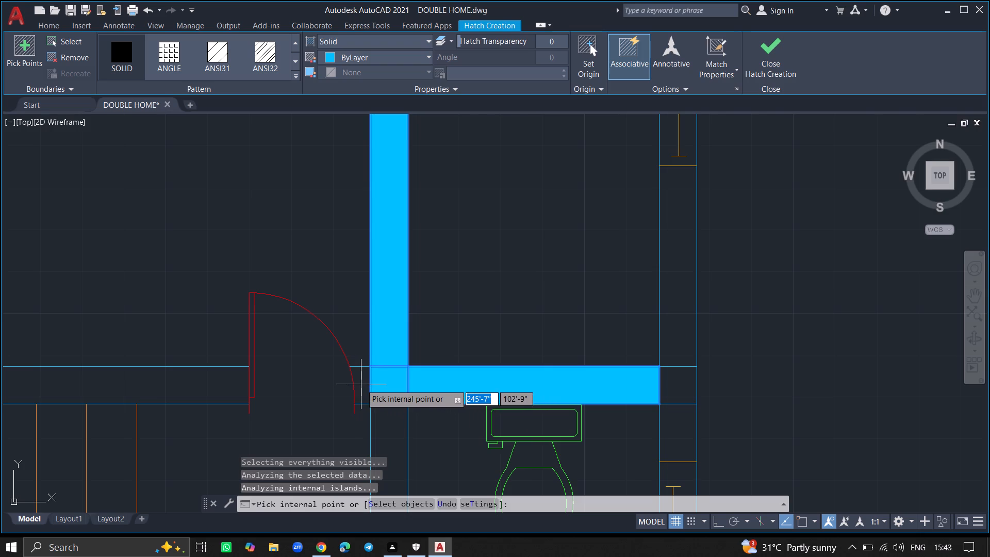
{"action": "left_click", "coordinate": [361, 384]}
Extend the solid hatch over the right outer wall between the two bathroom windows, including the junction with the wall between the bathrooms.
{"action": "left_click", "coordinate": [681, 378]}
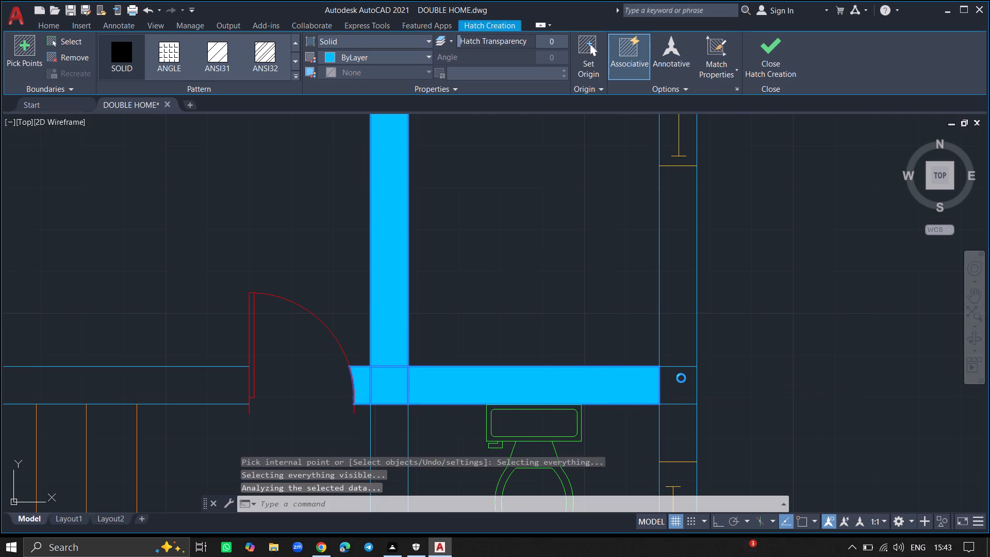
{"action": "left_click", "coordinate": [682, 335]}
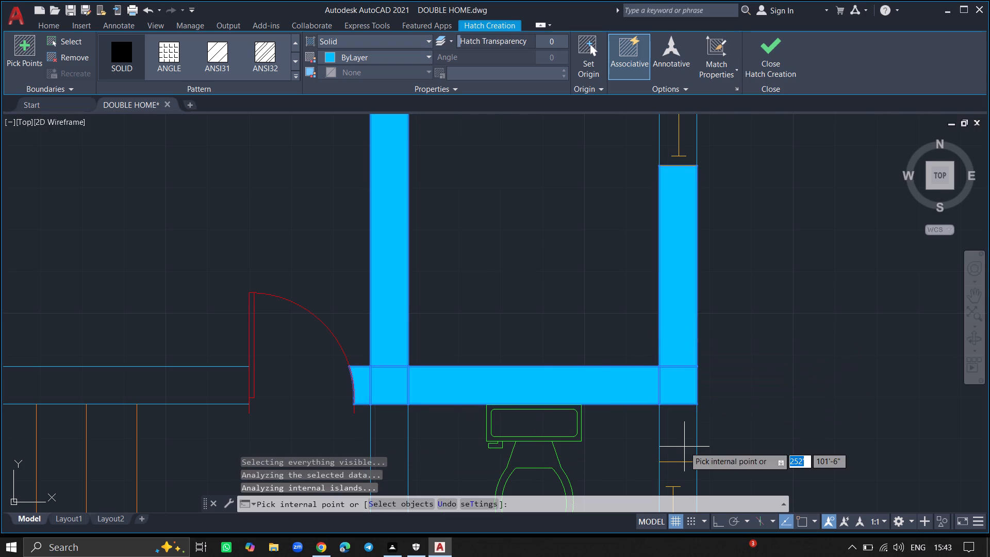
{"action": "left_click", "coordinate": [684, 447]}
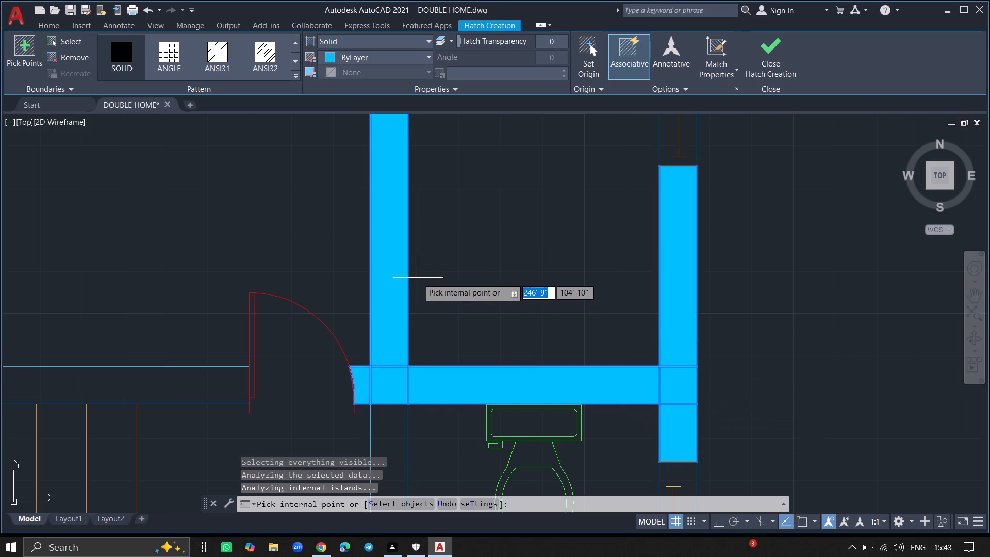
Extend the solid hatch over the wall between the bedroom and staircase, and the lower bathroom's left wall above its door.
{"action": "scroll", "coordinate": [418, 278], "scroll_direction": "down", "scroll_amount": 3, "text": "ctrl"}
{"action": "scroll", "coordinate": [283, 267], "scroll_direction": "down", "scroll_amount": 3, "text": "ctrl"}
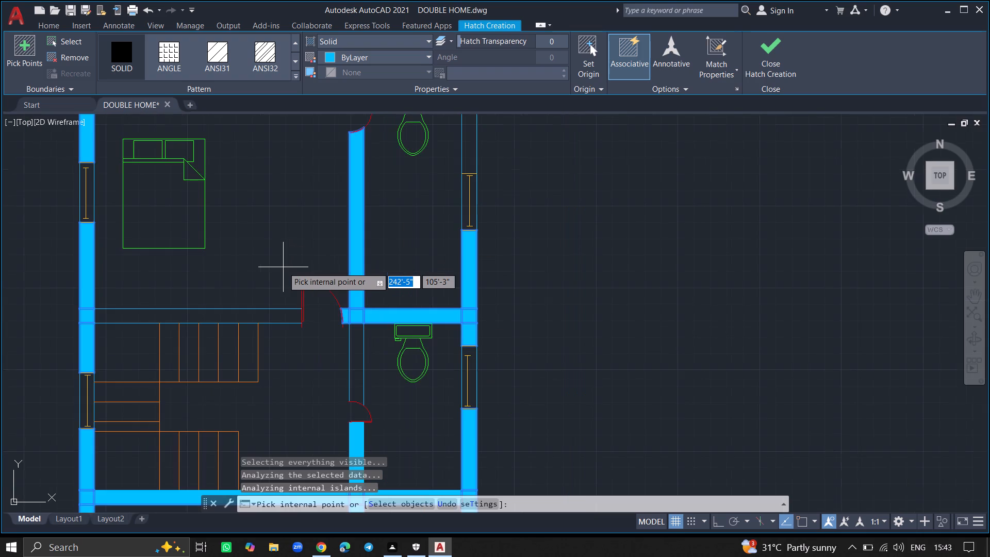
{"action": "left_click", "coordinate": [214, 314]}
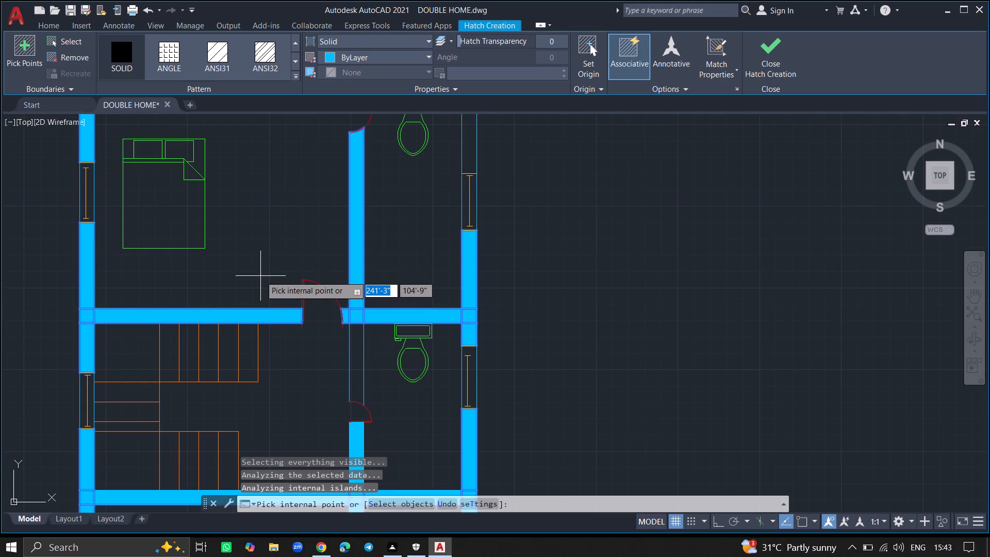
{"action": "scroll", "coordinate": [260, 276], "scroll_direction": "down", "scroll_amount": 1, "text": "ctrl"}
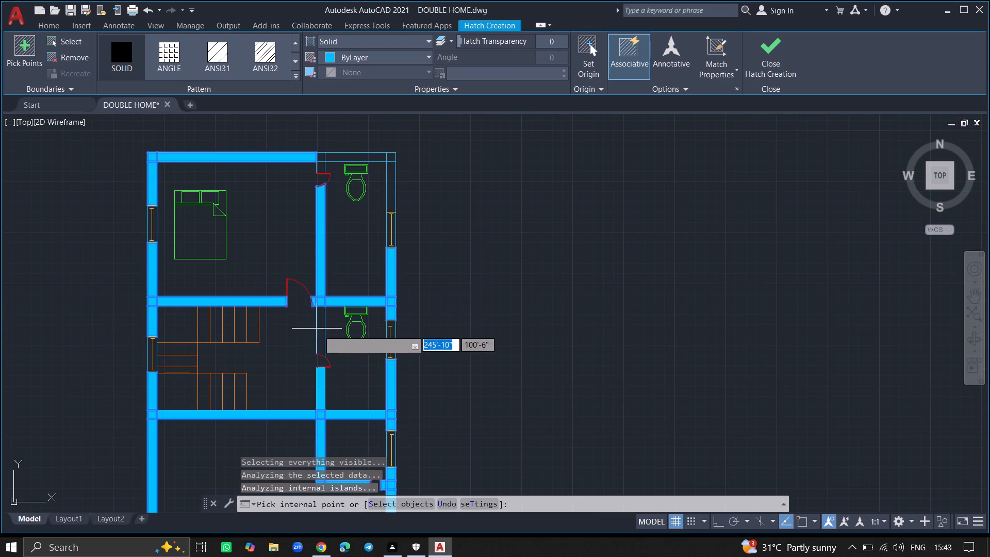
{"action": "left_click", "coordinate": [320, 331]}
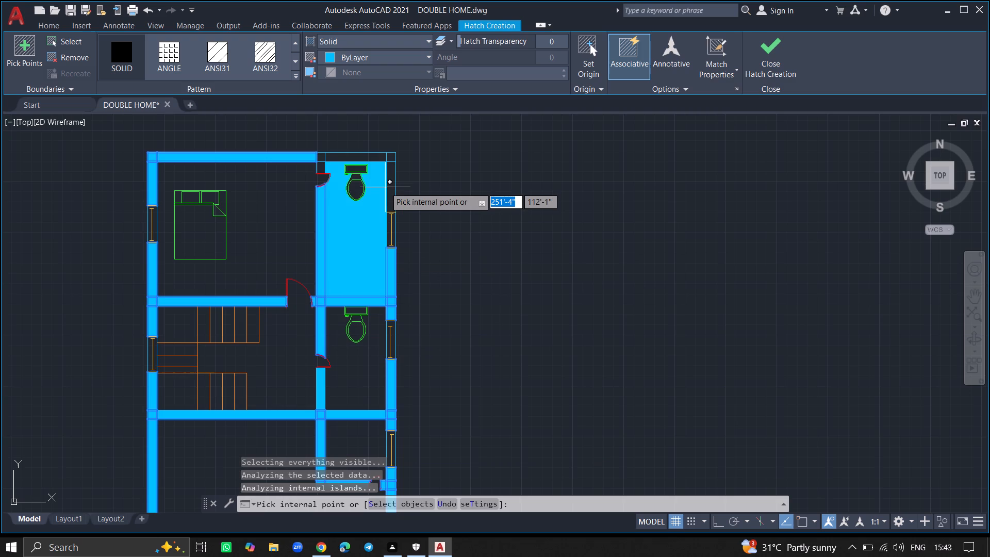
Extend the solid hatch over the right outer wall above the upper bathroom window, the top-right corner, and the bathroom's top wall.
{"action": "left_click", "coordinate": [390, 184]}
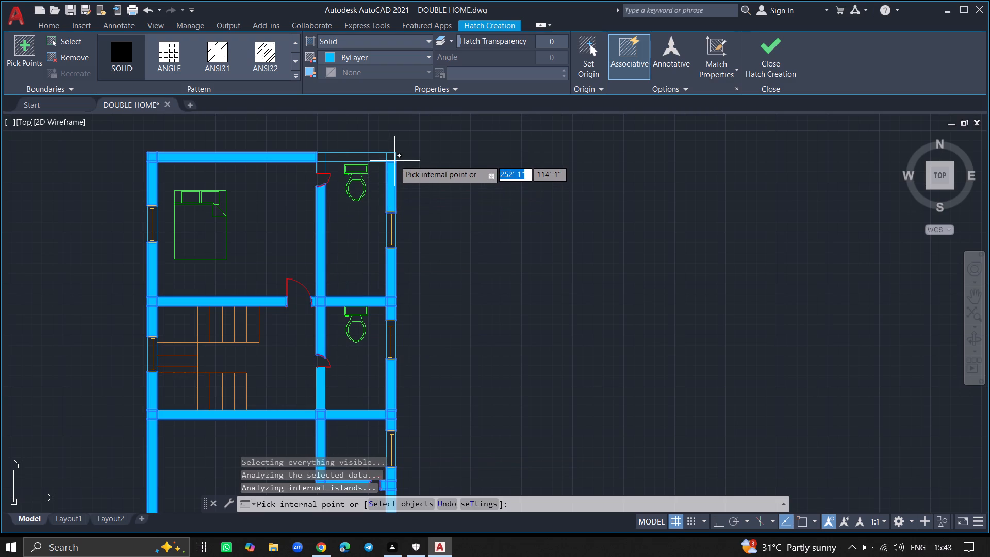
{"action": "left_click", "coordinate": [393, 159]}
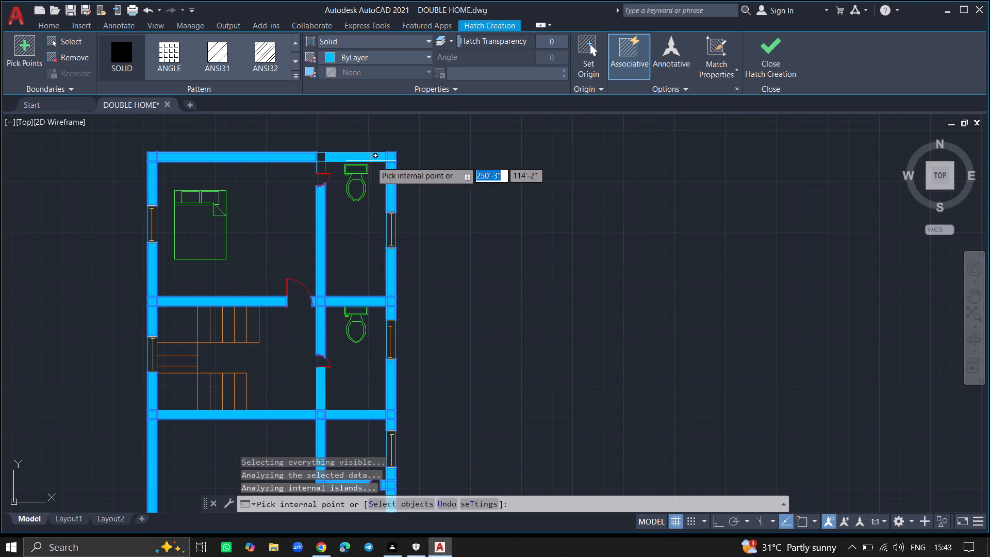
{"action": "left_click", "coordinate": [371, 159]}
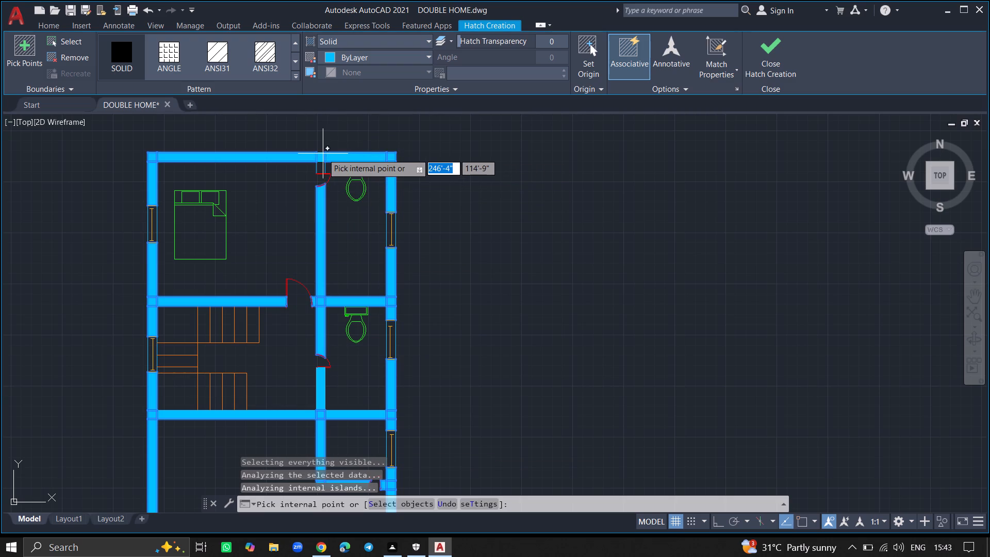
Extend the solid hatch over the top wall's junction with the bedroom–bathroom partition and the stub above the upper bathroom door, and finish the hatch.
{"action": "left_click", "coordinate": [322, 155]}
{"action": "left_click", "coordinate": [320, 165]}
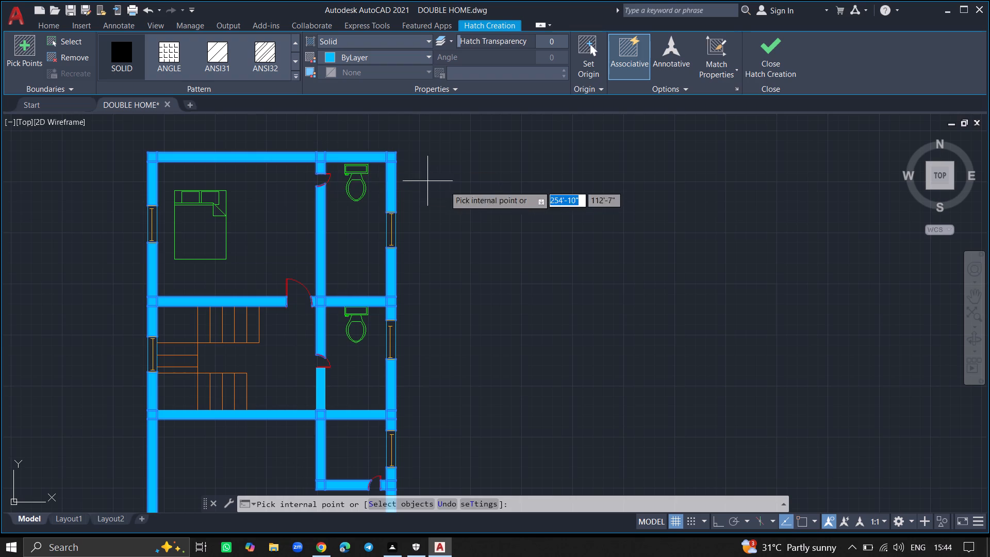
{"action": "scroll", "coordinate": [498, 205], "scroll_direction": "down", "scroll_amount": 3, "text": "ctrl"}
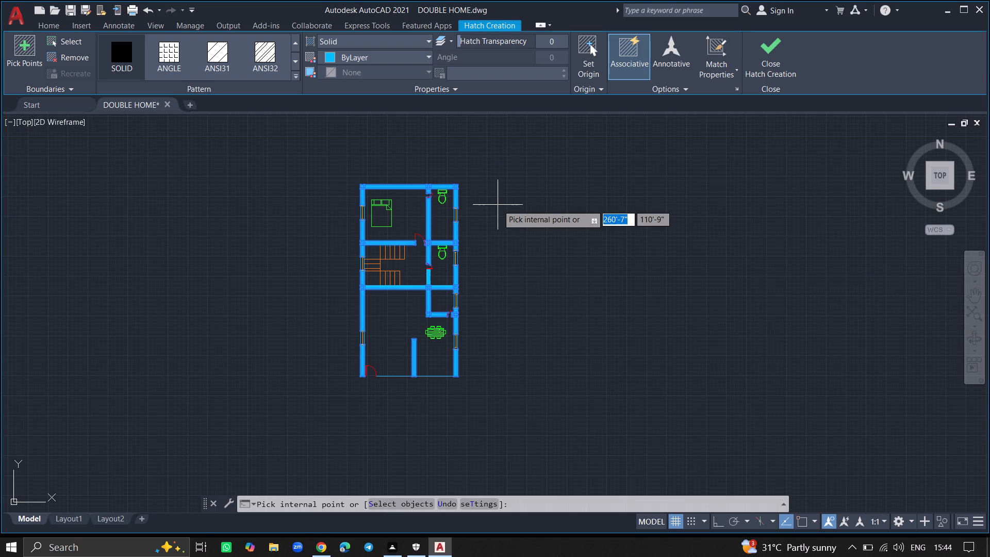
{"action": "left_click", "coordinate": [770, 58]}
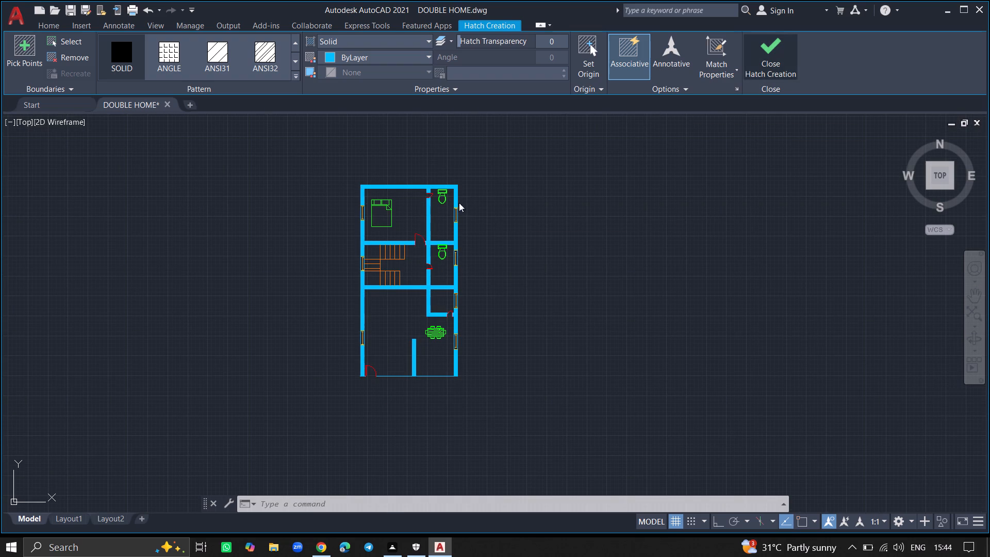
Offset the front wall line 9" outward, below the plan, to form the wall's outer face.
{"action": "scroll", "coordinate": [420, 246], "scroll_direction": "up", "scroll_amount": 3, "text": "ctrl"}
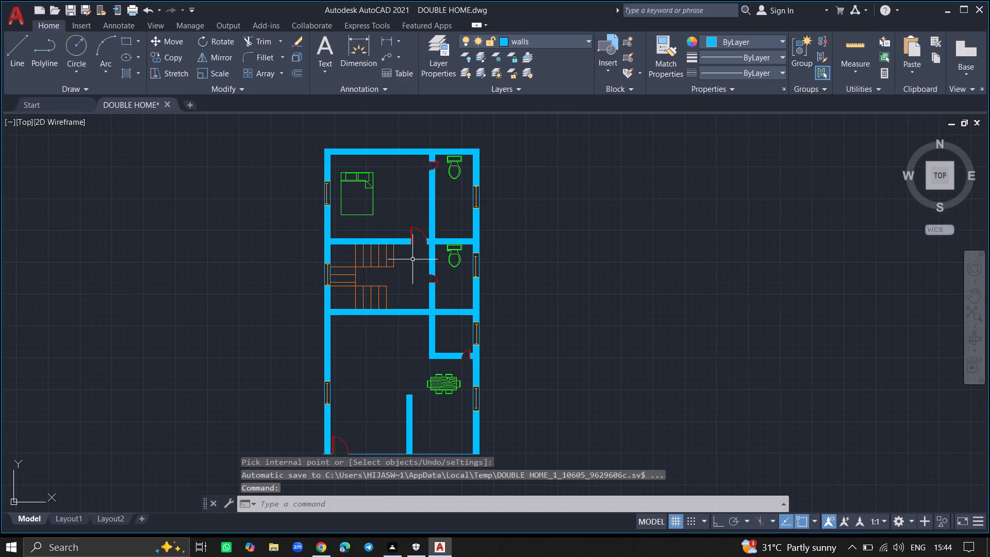
{"action": "scroll", "coordinate": [391, 302], "scroll_direction": "down", "scroll_amount": 3, "text": "ctrl"}
{"action": "scroll", "coordinate": [388, 355], "scroll_direction": "up", "scroll_amount": 3, "text": "ctrl"}
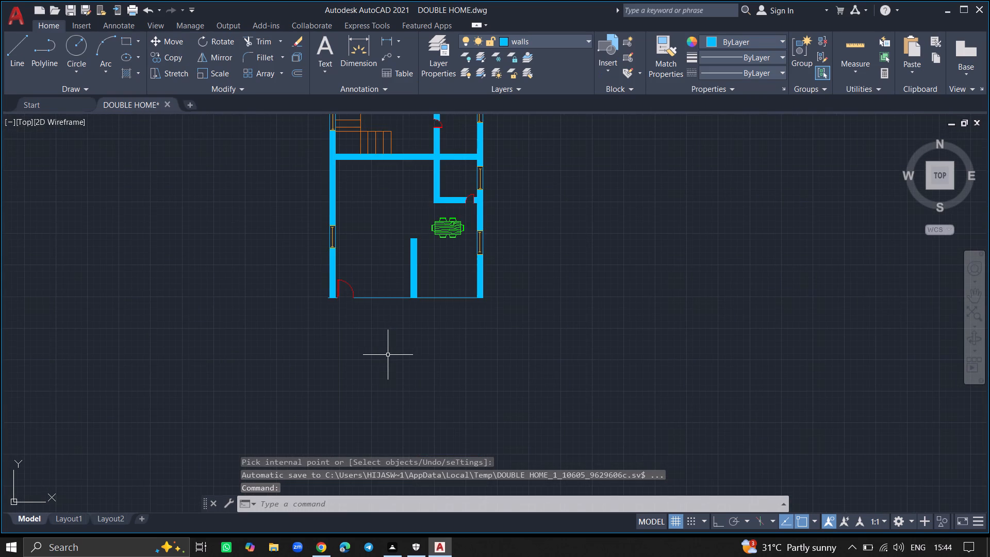
{"action": "scroll", "coordinate": [381, 293], "scroll_direction": "up", "scroll_amount": 3, "text": "ctrl"}
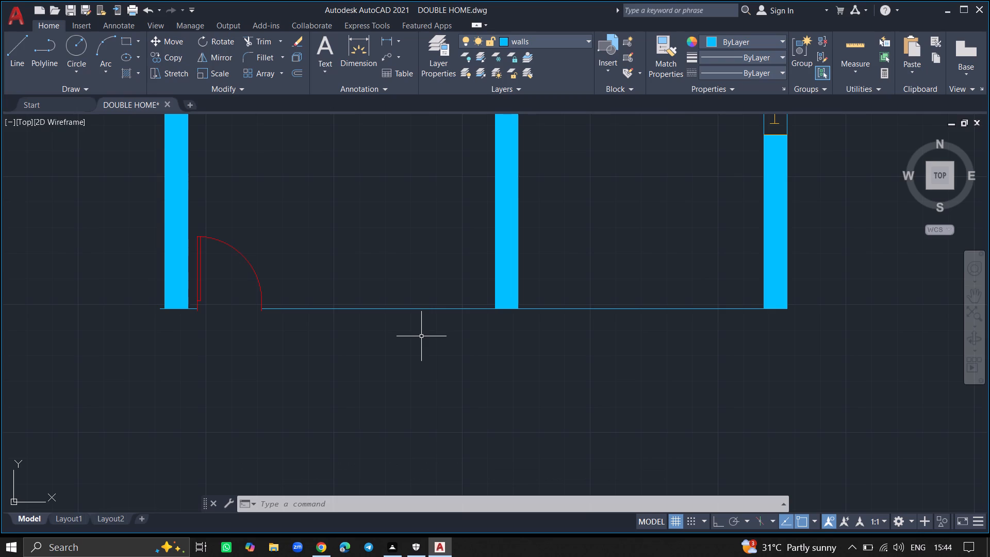
{"action": "type", "text": "OFF"}
{"action": "left_click", "coordinate": [457, 361]}
{"action": "key", "text": "9"}
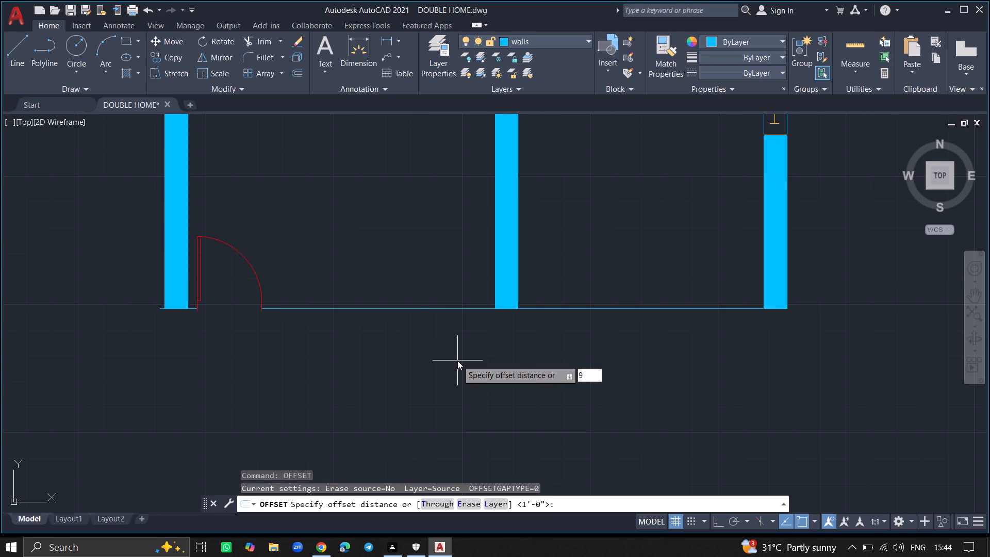
{"action": "key", "text": "shift+quotedbl"}
{"action": "key", "text": "Return"}
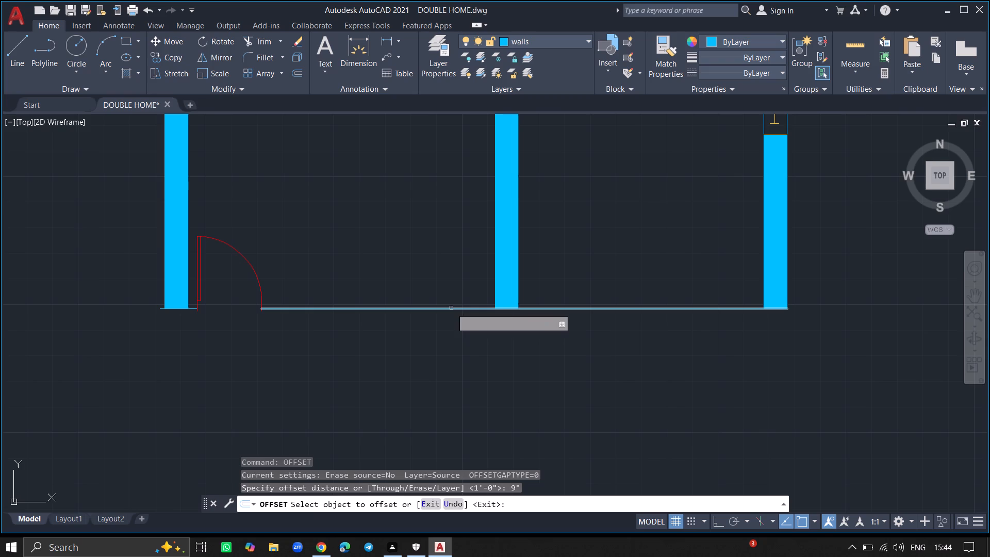
{"action": "left_click_drag", "start_coordinate": [451, 308], "coordinate": [451, 326]}
{"action": "left_click", "coordinate": [451, 326]}
{"action": "key", "text": "Return"}
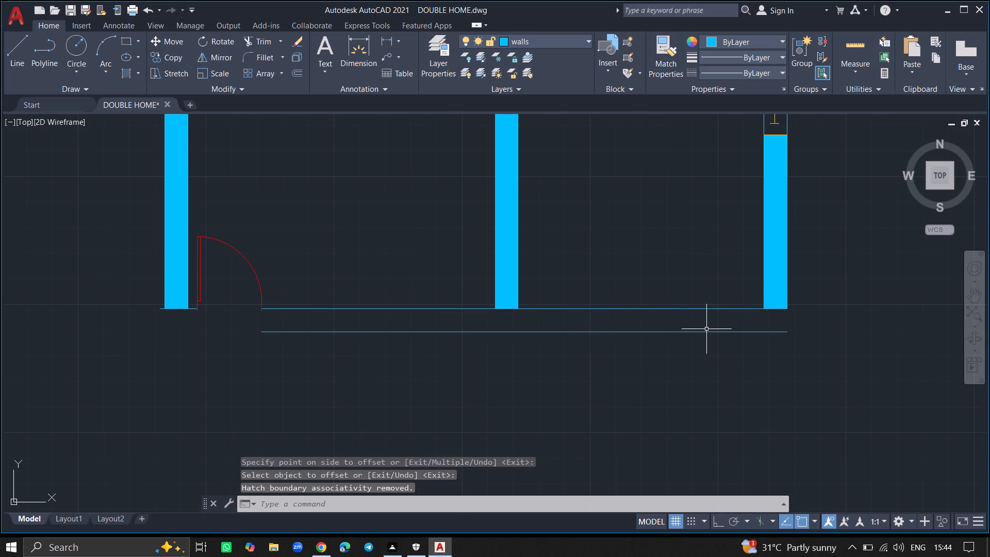
Extend both right outer wall lines down to the offset line, and the front wall's inner line across the entrance door opening.
{"action": "type", "text": "EX"}
{"action": "key", "text": "Return"}
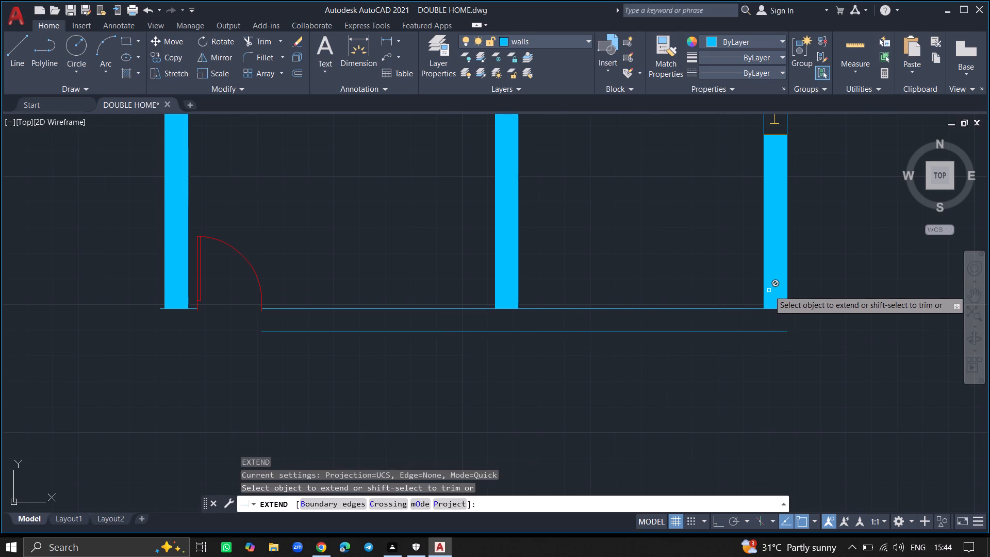
{"action": "left_click", "coordinate": [763, 292]}
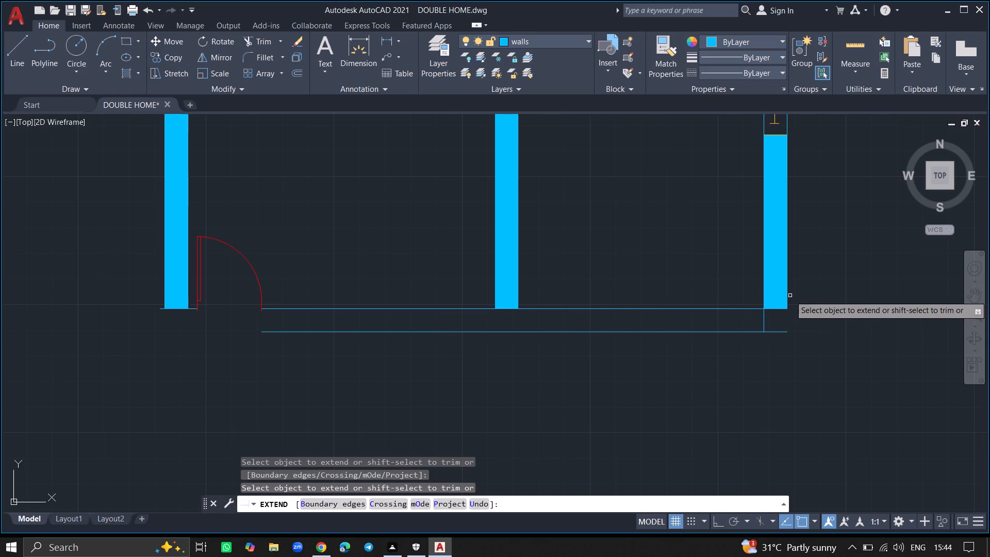
{"action": "left_click", "coordinate": [787, 297]}
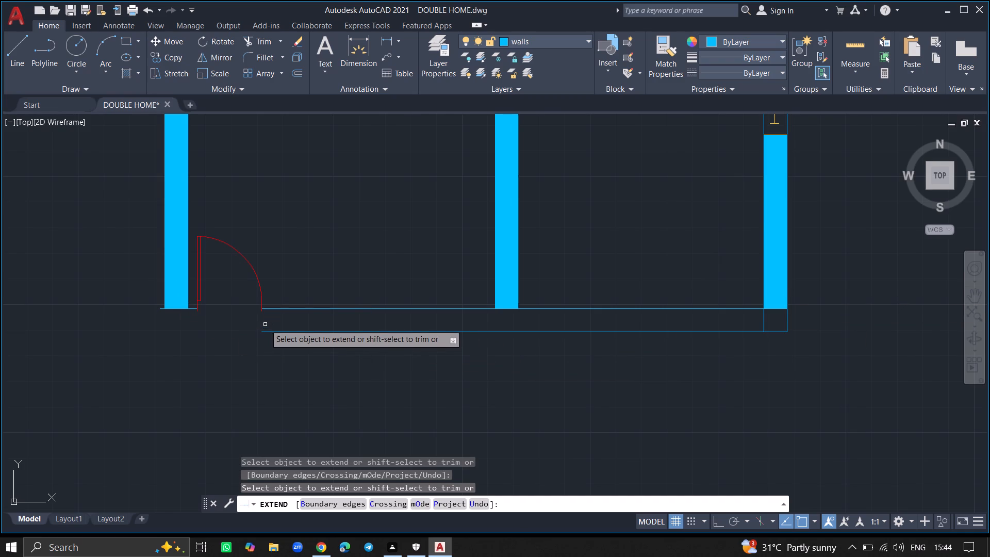
{"action": "left_click", "coordinate": [272, 309]}
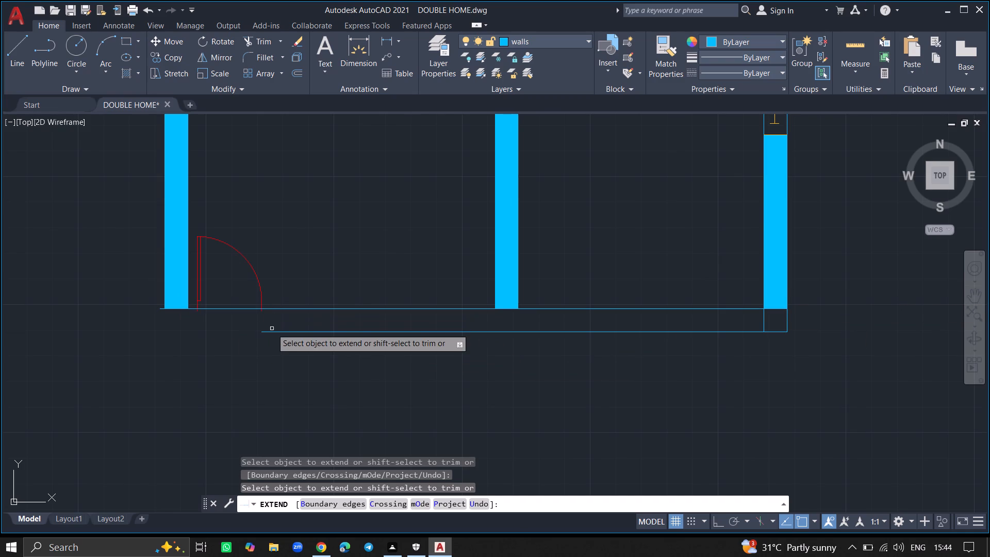
{"action": "key", "text": "Return"}
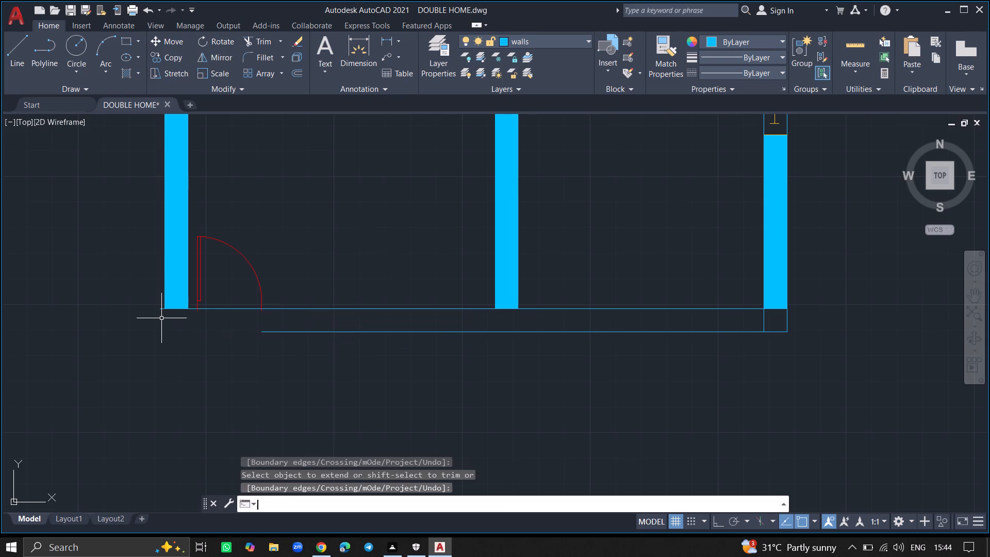
With Ortho on, draw a vertical line about 1'-1" long downward from the left outer wall's outer bottom corner.
{"action": "key", "text": "l"}
{"action": "key", "text": "Return"}
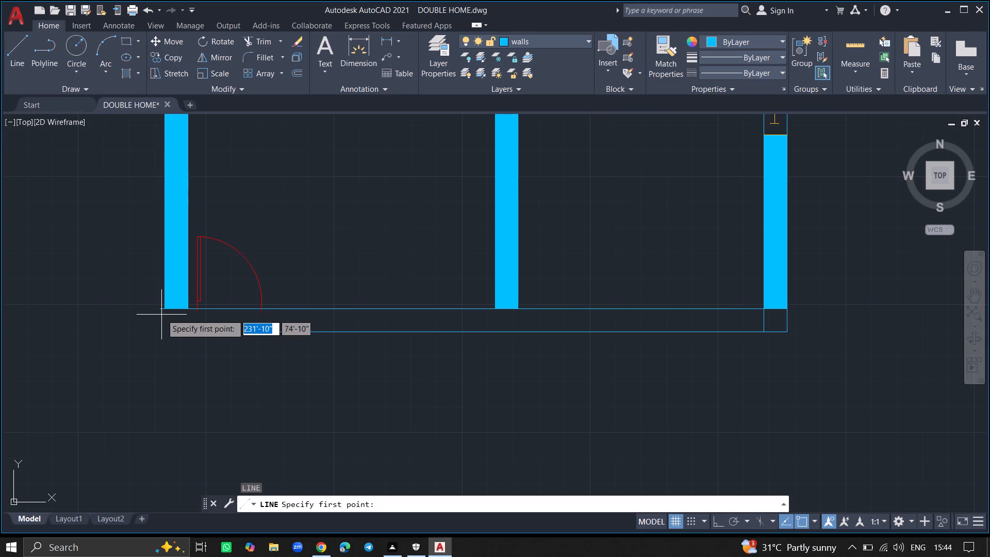
{"action": "left_click", "coordinate": [164, 310]}
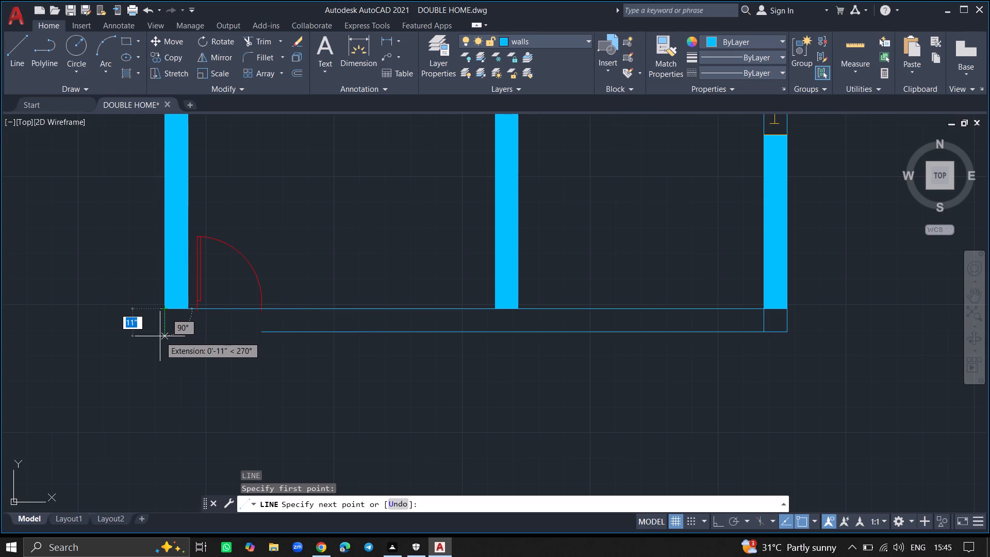
{"action": "scroll", "coordinate": [160, 336], "scroll_direction": "up", "scroll_amount": 2, "text": "ctrl"}
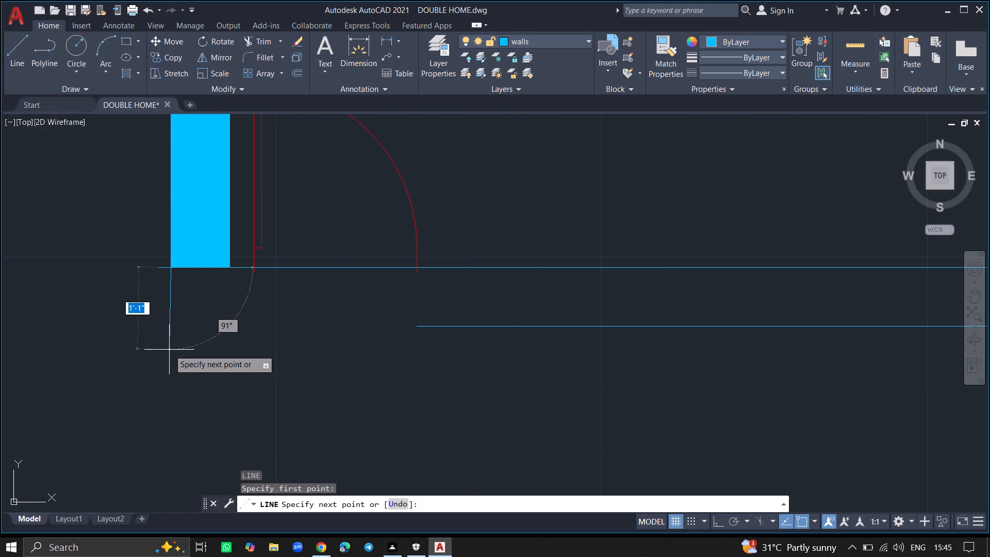
{"action": "key", "text": "F8"}
{"action": "left_click", "coordinate": [169, 350]}
{"action": "key", "text": "Return"}
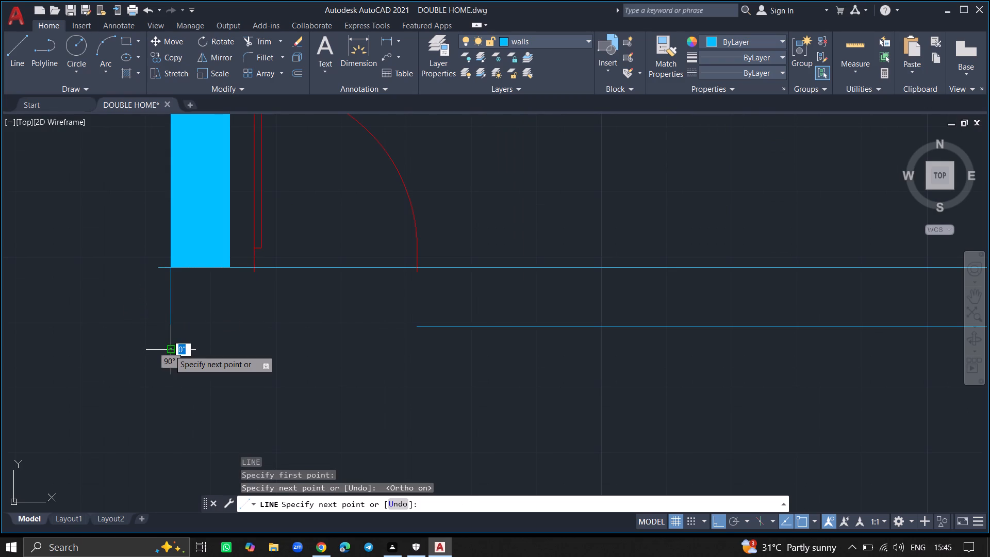
Extend the front wall's outer line to the new vertical line below the left outer wall.
{"action": "type", "text": "EX"}
{"action": "key", "text": "Return"}
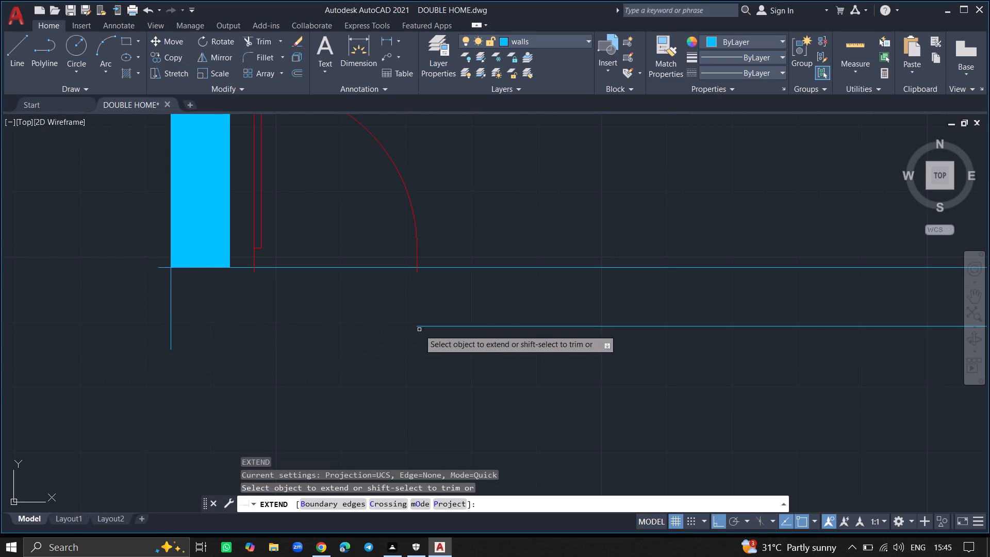
{"action": "left_click", "coordinate": [424, 326]}
{"action": "key", "text": "Return"}
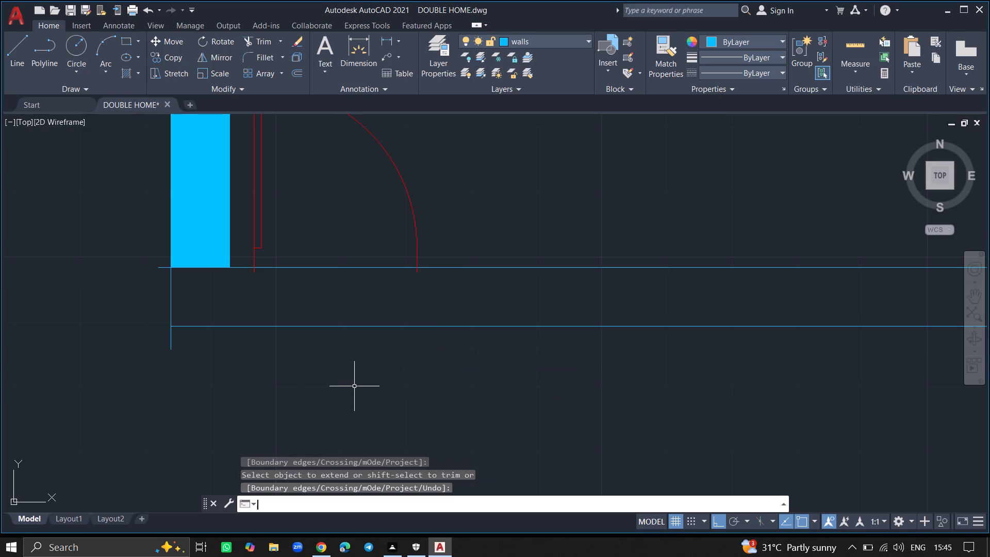
Trim the vertical line's overhang below the front wall and the inner line's overhang beyond the left outer wall.
{"action": "type", "text": "TR"}
{"action": "key", "text": "Return"}
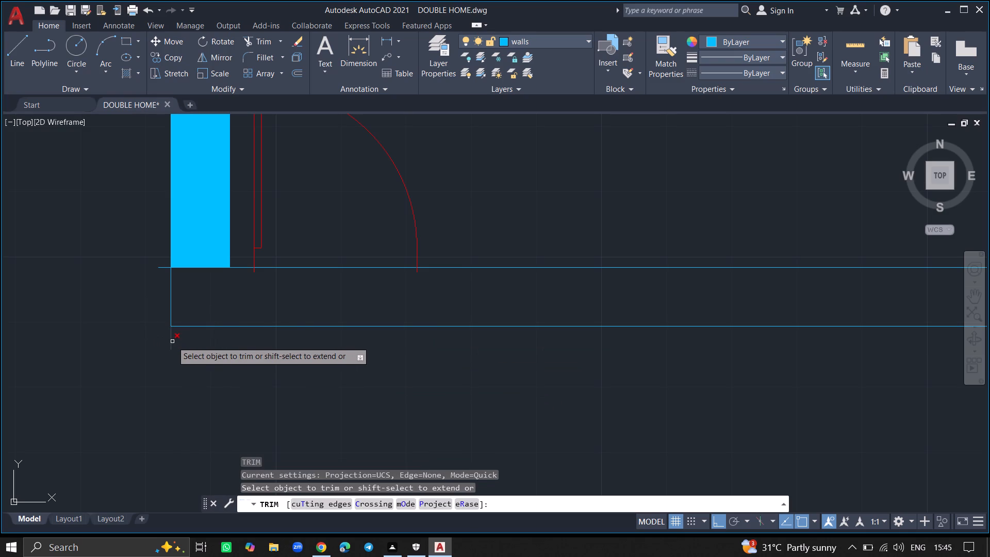
{"action": "left_click", "coordinate": [172, 341]}
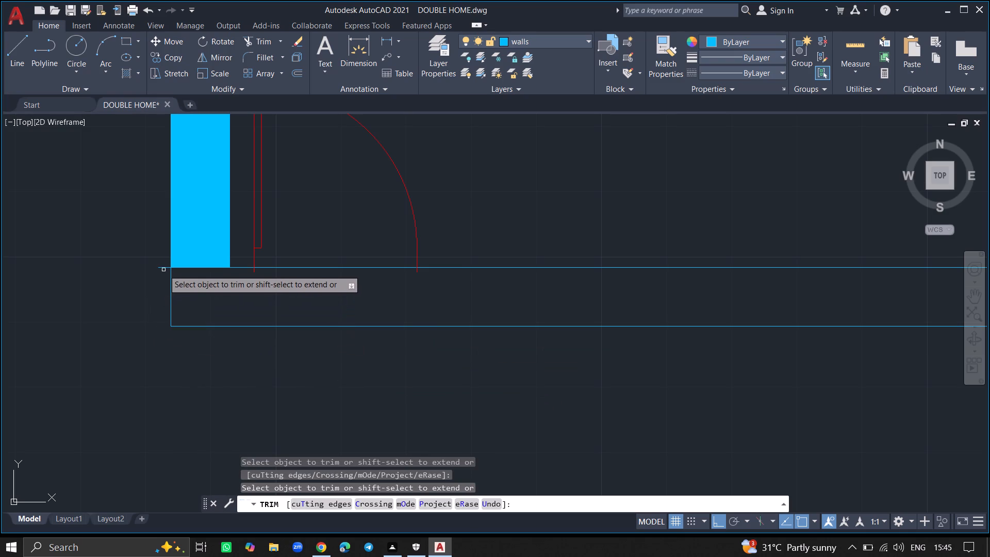
{"action": "left_click", "coordinate": [163, 268]}
{"action": "key", "text": "Return"}
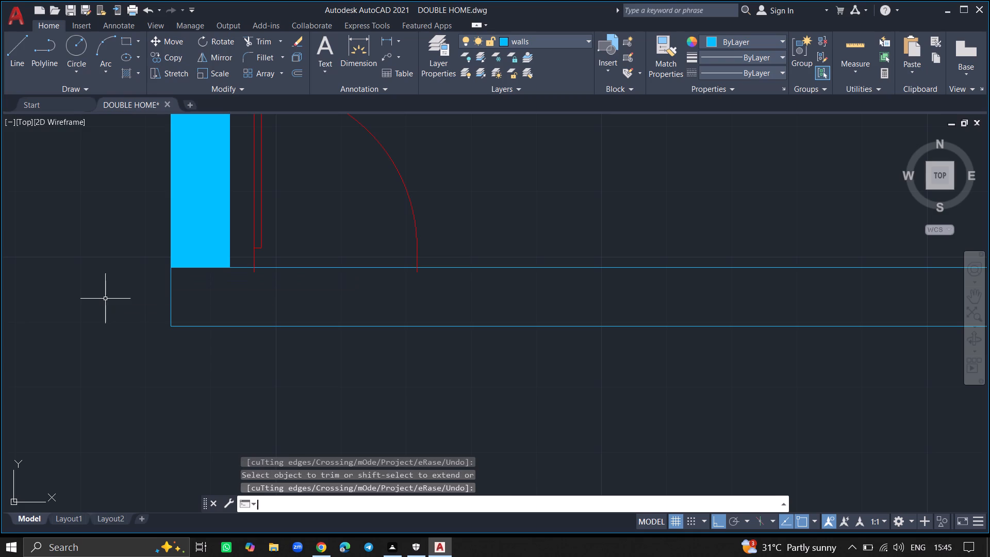
Fill the front wall strip and its bottom-right corner with solid hatch, and finish the hatch.
{"action": "scroll", "coordinate": [105, 299], "scroll_direction": "down", "scroll_amount": 5, "text": "ctrl"}
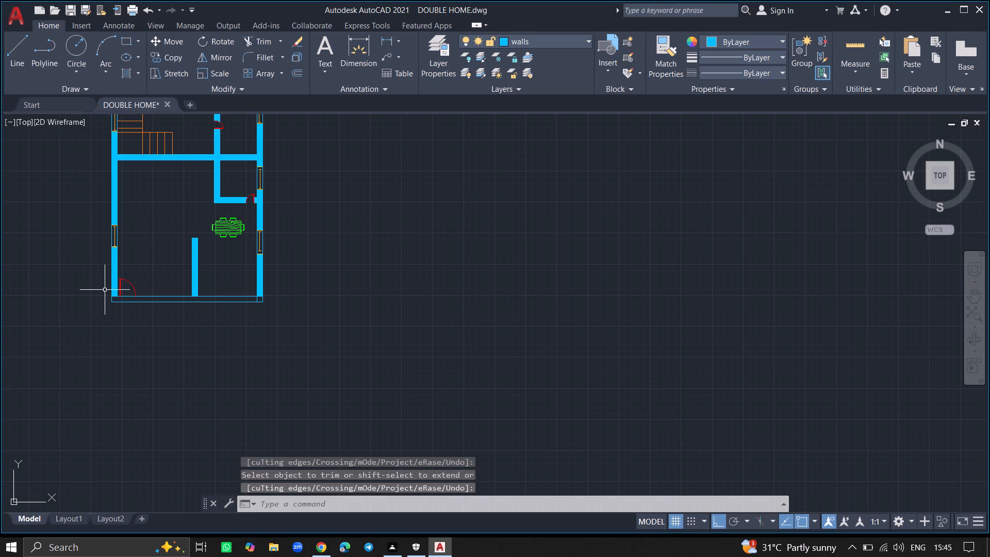
{"action": "scroll", "coordinate": [102, 283], "scroll_direction": "up", "scroll_amount": 4, "text": "ctrl"}
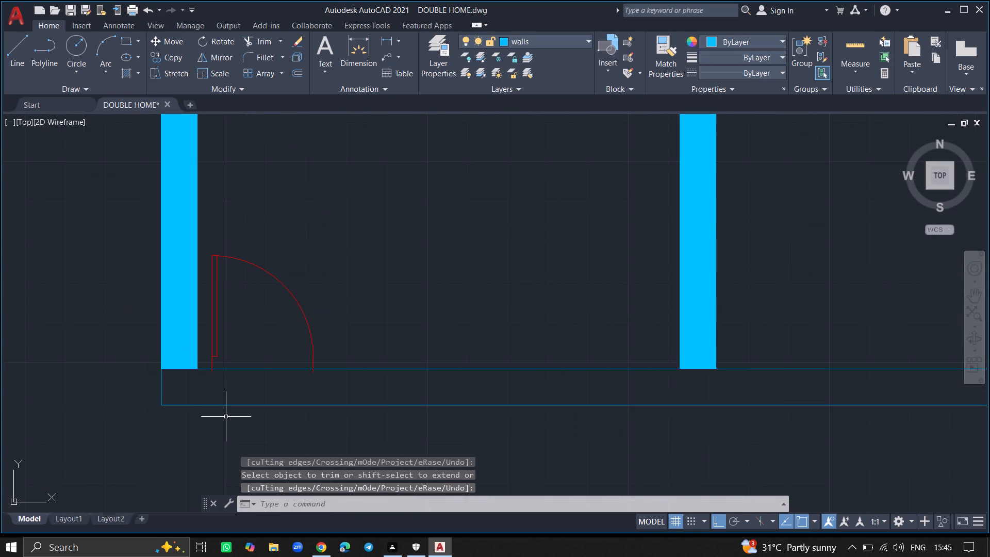
{"action": "key", "text": "h"}
{"action": "key", "text": "Return"}
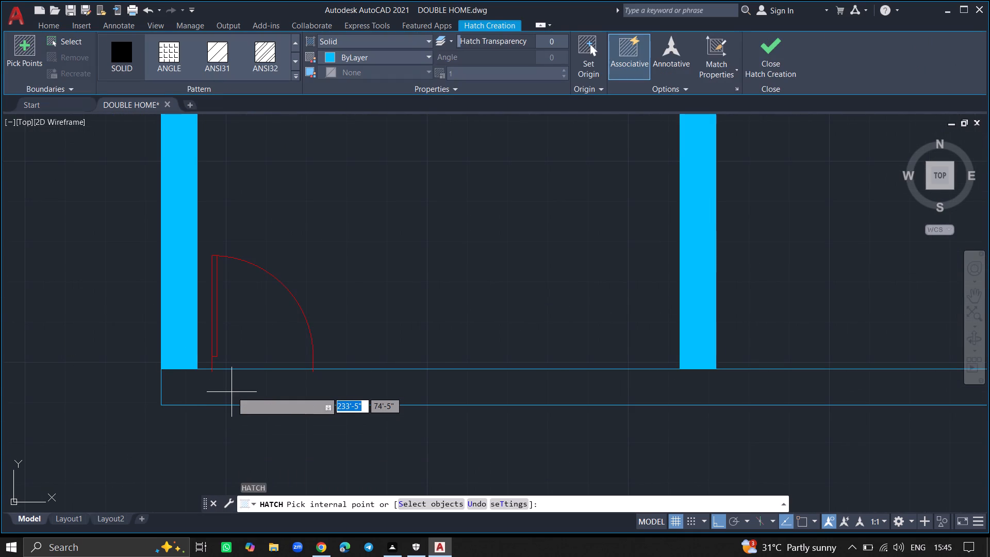
{"action": "left_click", "coordinate": [232, 391]}
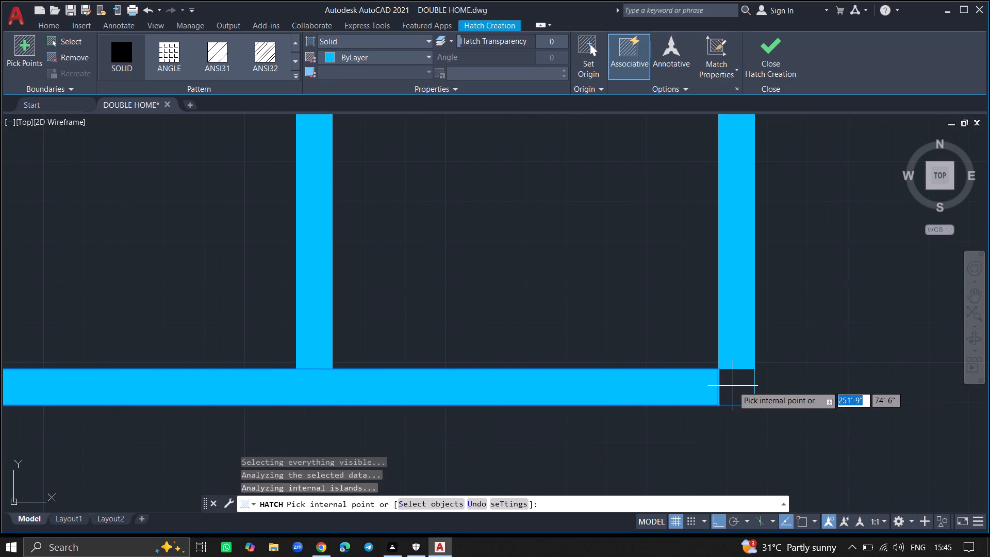
{"action": "left_click", "coordinate": [733, 386]}
{"action": "left_click", "coordinate": [750, 69]}
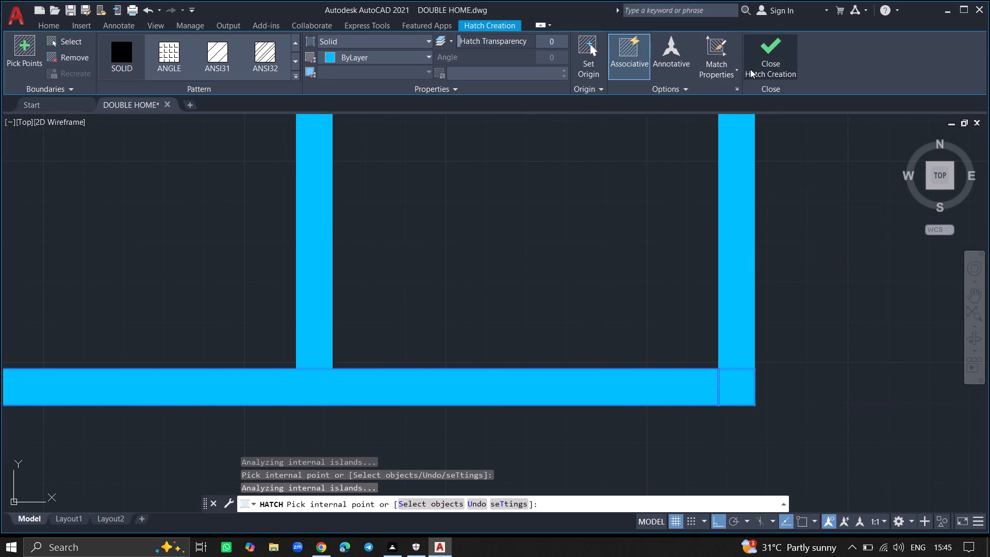
{"action": "left_click", "coordinate": [750, 69]}
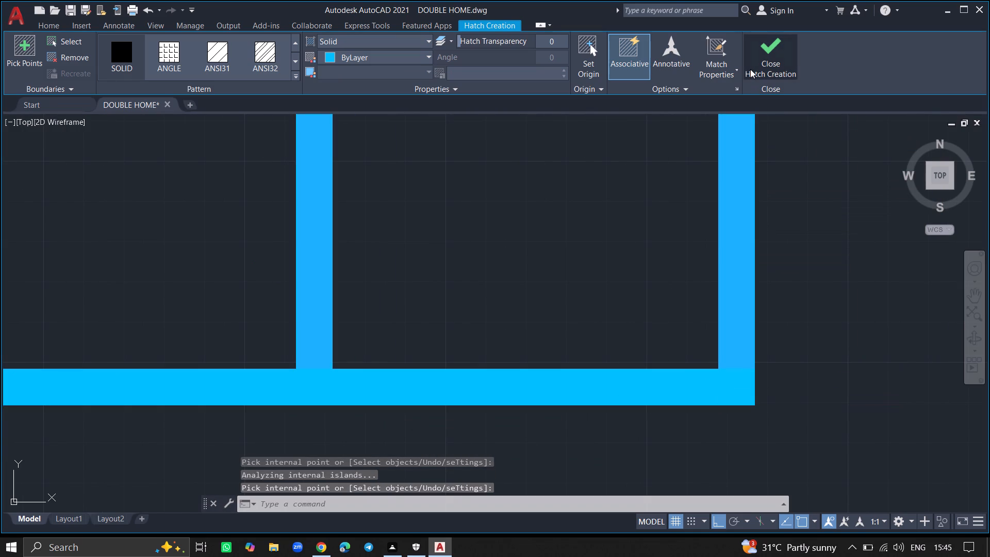
{"action": "scroll", "coordinate": [750, 69], "scroll_direction": "down", "scroll_amount": 4, "text": "ctrl"}
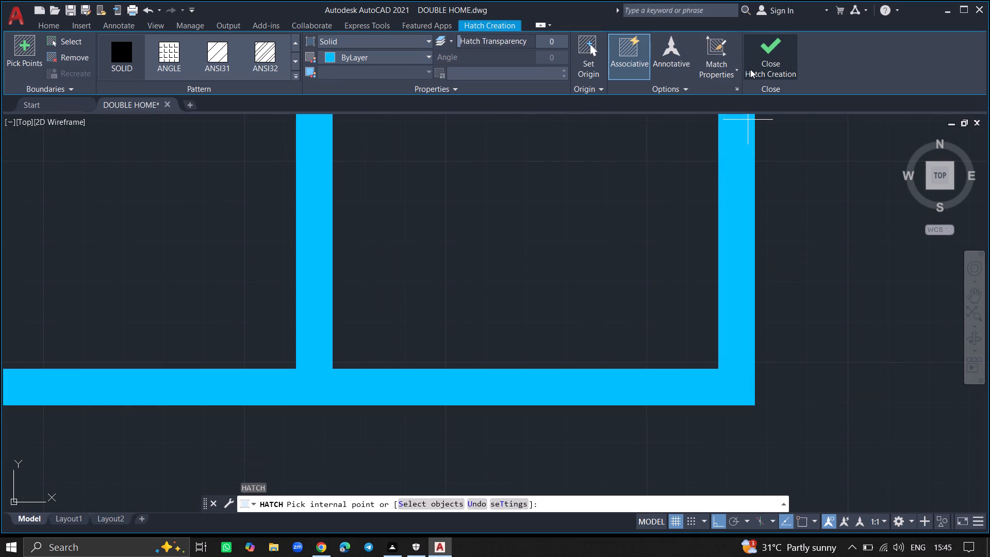
{"action": "key", "text": "Return"}
{"action": "left_click", "coordinate": [750, 69]}
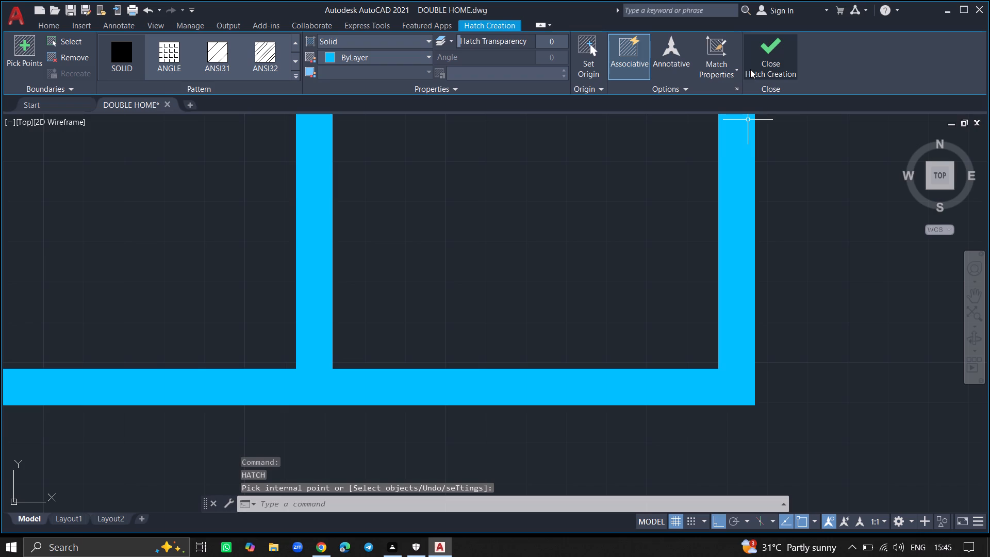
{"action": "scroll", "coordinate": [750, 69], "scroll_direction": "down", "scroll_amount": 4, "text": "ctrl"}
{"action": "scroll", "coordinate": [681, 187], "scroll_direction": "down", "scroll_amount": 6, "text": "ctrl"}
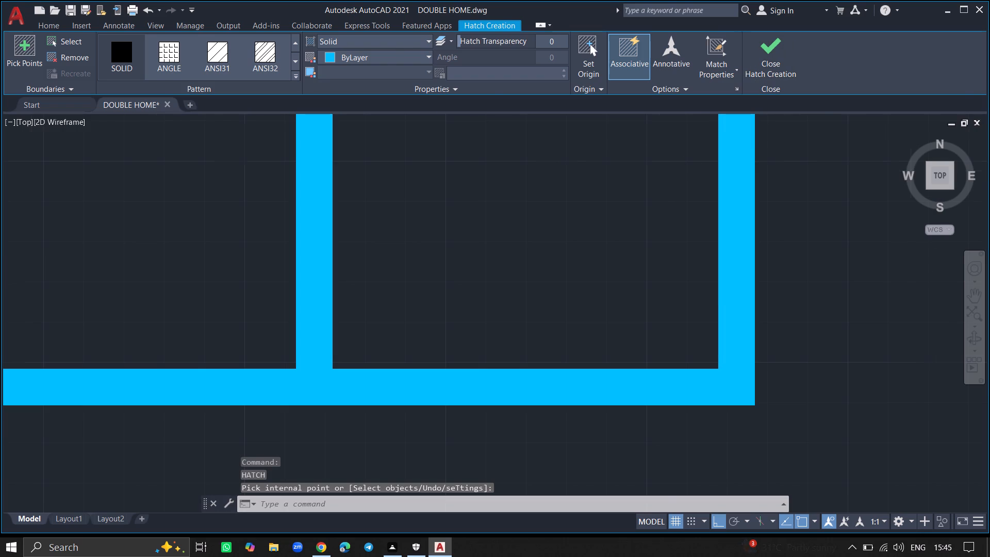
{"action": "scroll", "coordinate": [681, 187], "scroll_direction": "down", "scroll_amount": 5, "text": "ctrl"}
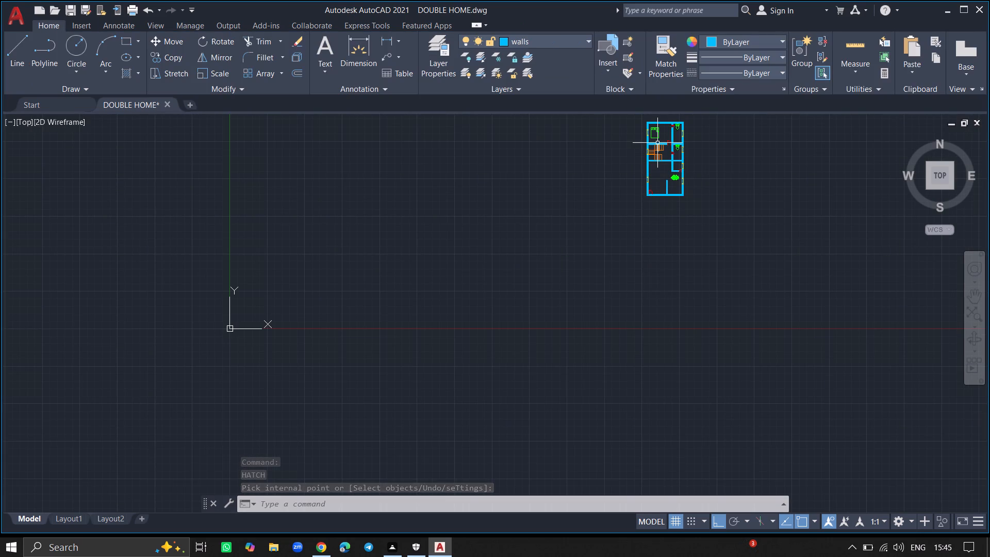
Insert the Roundback sofa block from DesignCenter's Home - Space Planner blocks into the drawing beside the floor plan.
{"action": "scroll", "coordinate": [657, 143], "scroll_direction": "down", "scroll_amount": 4, "text": "ctrl"}
{"action": "scroll", "coordinate": [661, 133], "scroll_direction": "up", "scroll_amount": 4, "text": "ctrl"}
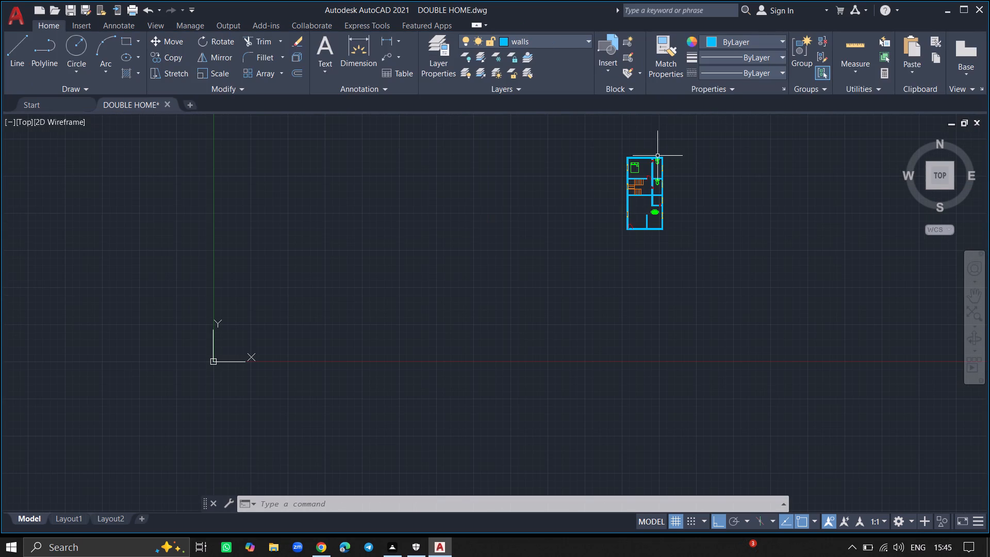
{"action": "scroll", "coordinate": [656, 163], "scroll_direction": "up", "scroll_amount": 6, "text": "ctrl"}
{"action": "scroll", "coordinate": [589, 203], "scroll_direction": "down", "scroll_amount": 2, "text": "ctrl"}
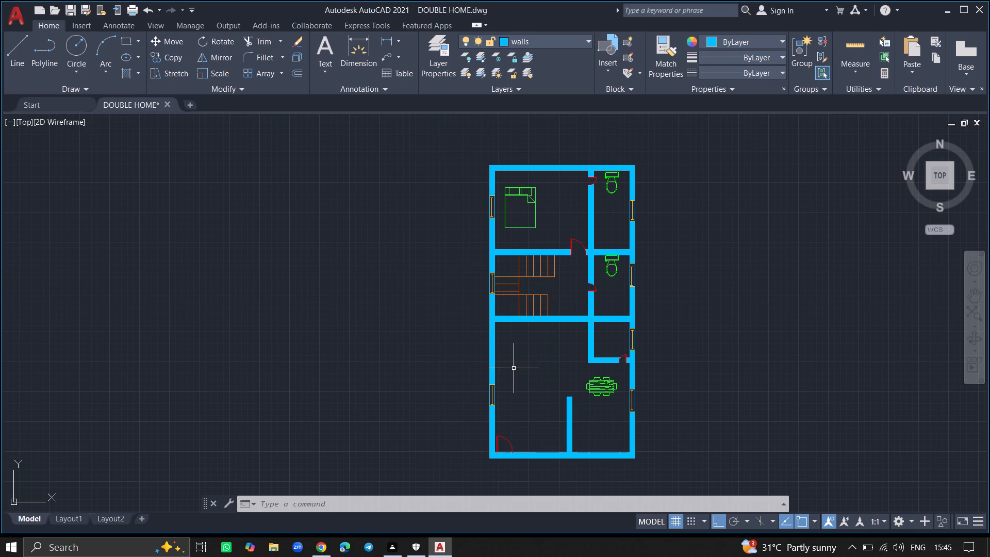
{"action": "key", "text": "ctrl+2"}
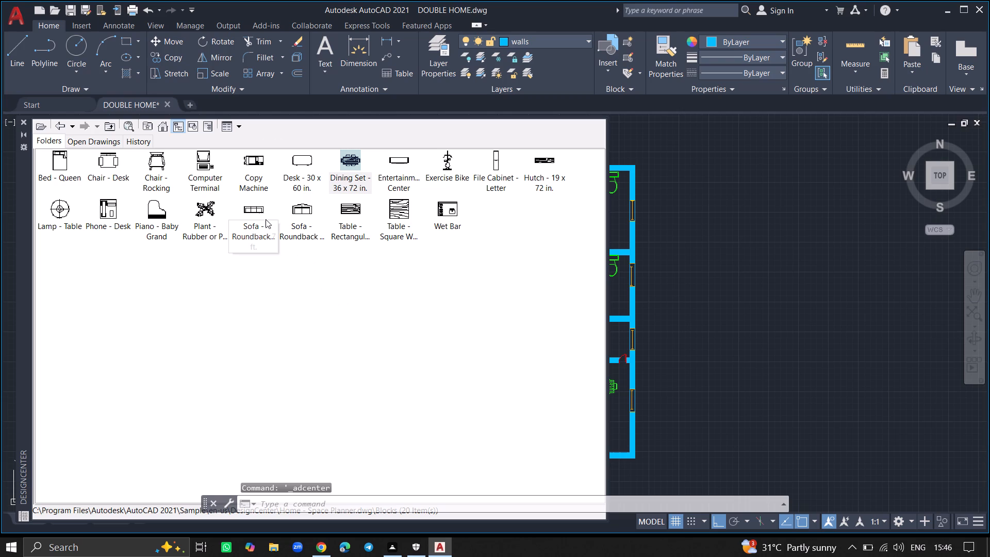
{"action": "left_click", "coordinate": [256, 215]}
{"action": "left_click_drag", "start_coordinate": [256, 215], "coordinate": [706, 280]}
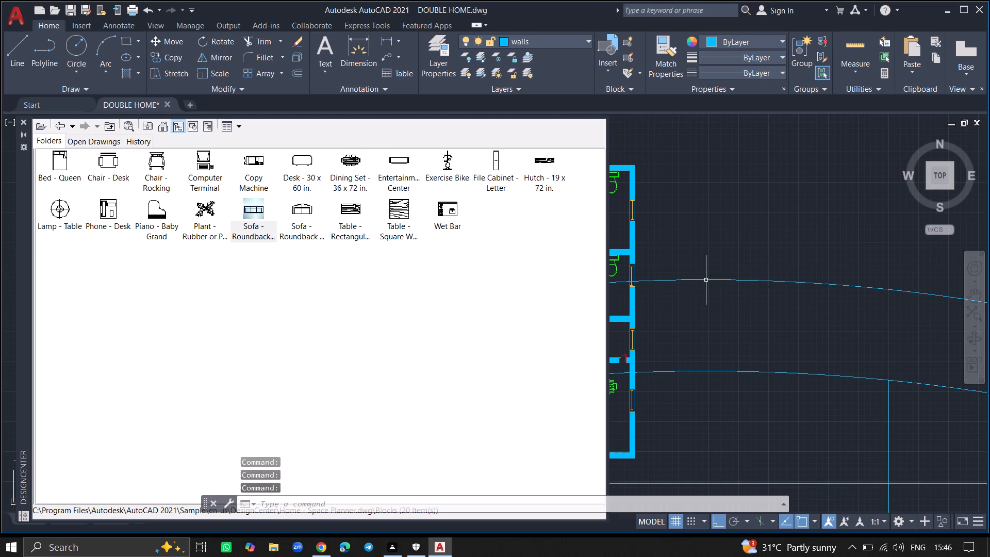
Assign the inserted sofa block to the furniture layer and close DesignCenter.
{"action": "left_click", "coordinate": [705, 280]}
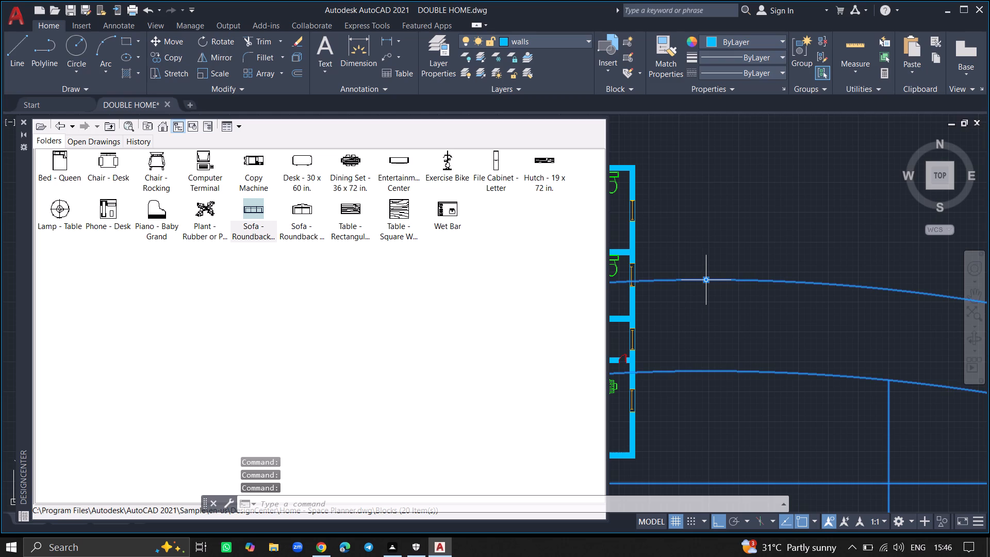
{"action": "left_click", "coordinate": [573, 37]}
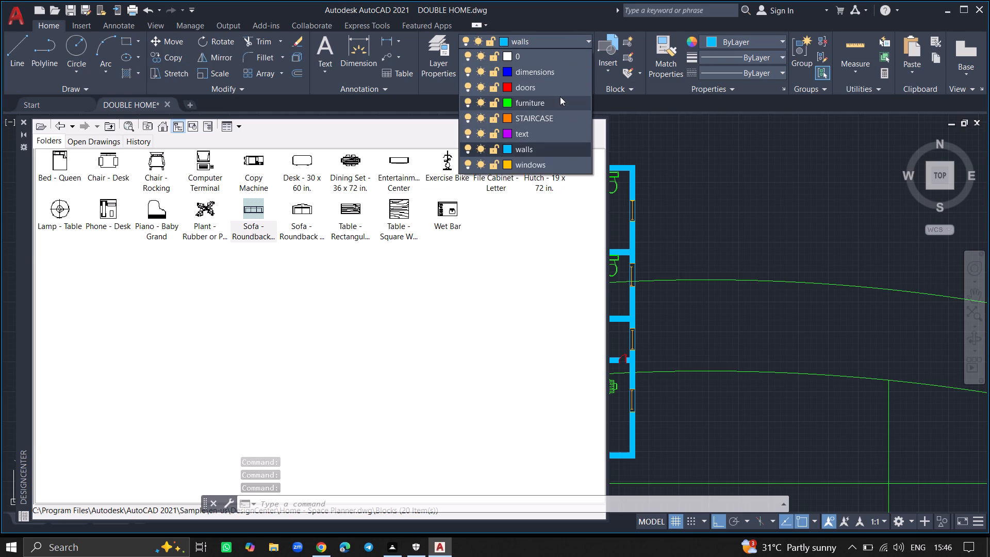
{"action": "left_click", "coordinate": [560, 96]}
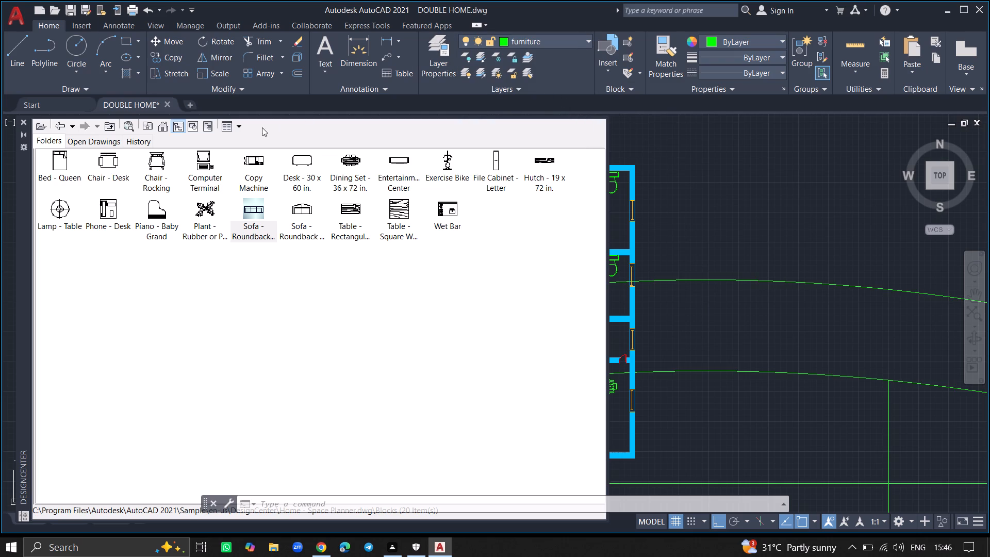
{"action": "left_click", "coordinate": [24, 119]}
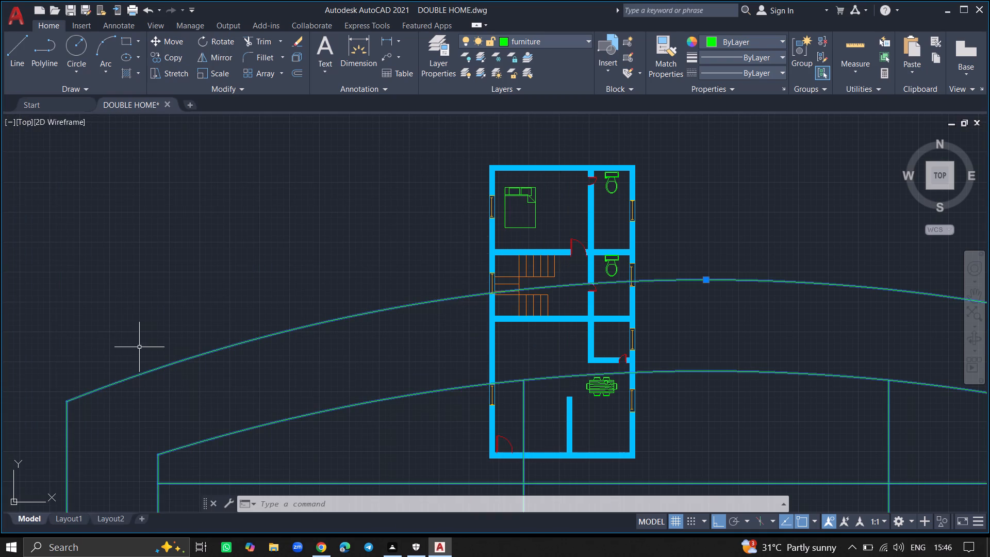
Scale the oversized sofa down freehand about its upper-left corner to a size that suits the floor plan.
{"action": "scroll", "coordinate": [169, 372], "scroll_direction": "down", "scroll_amount": 5, "text": "ctrl"}
{"action": "left_click", "coordinate": [165, 369]}
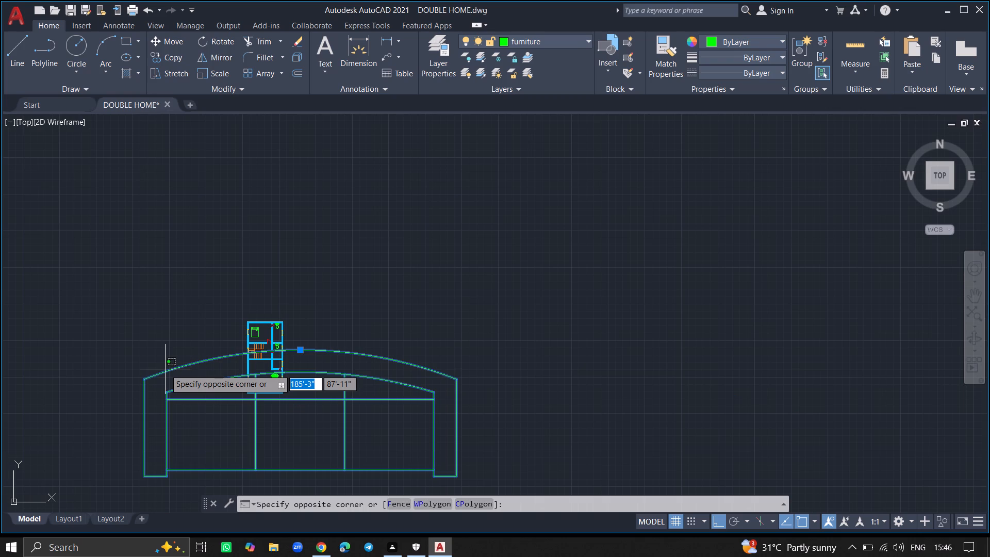
{"action": "left_click", "coordinate": [144, 384]}
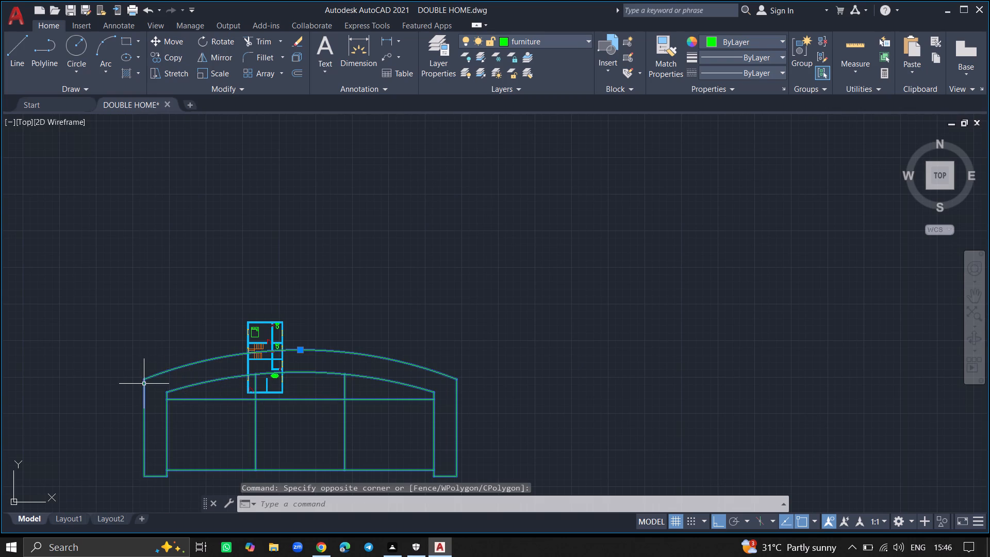
{"action": "type", "text": "SC"}
{"action": "key", "text": "Return"}
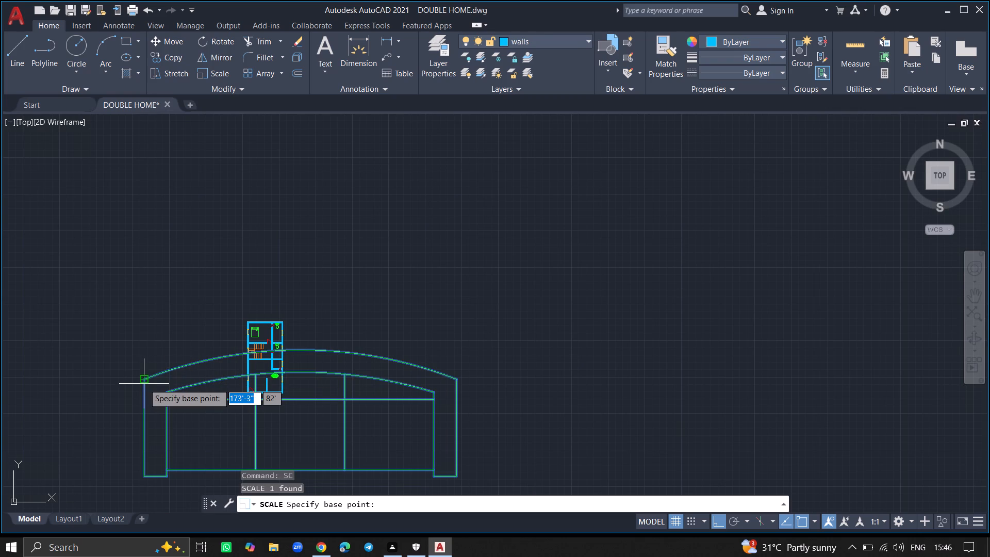
{"action": "left_click", "coordinate": [144, 384]}
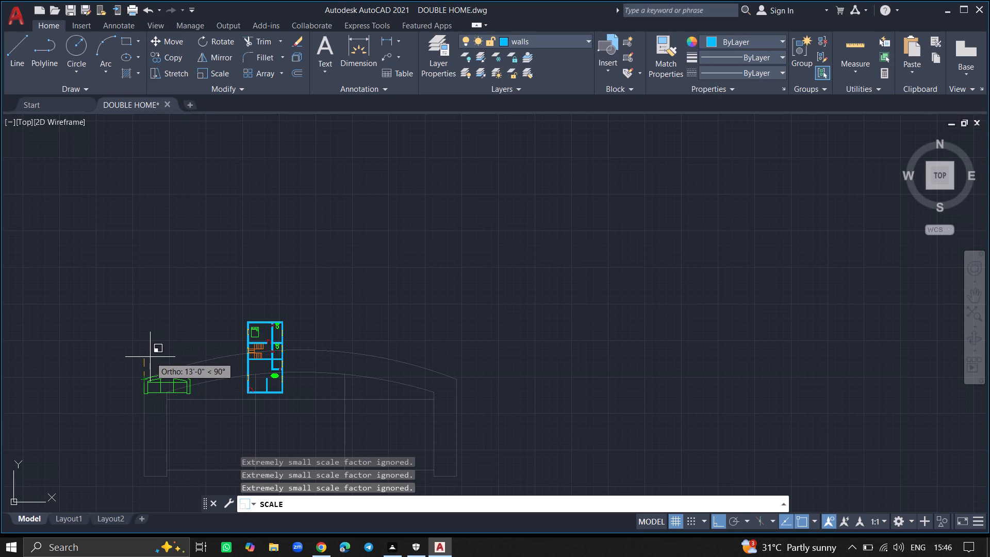
{"action": "scroll", "coordinate": [150, 357], "scroll_direction": "up", "scroll_amount": 3, "text": "ctrl"}
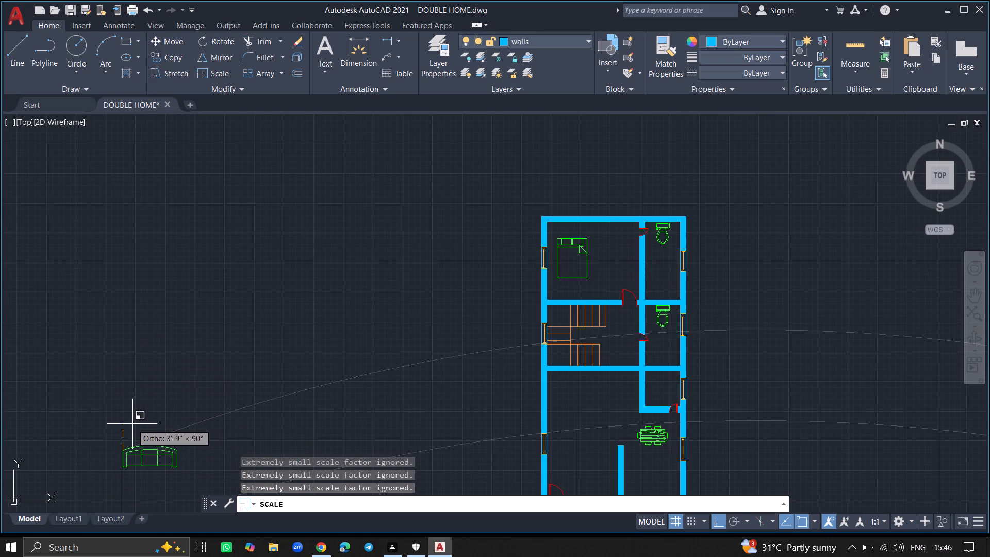
{"action": "left_click", "coordinate": [129, 432]}
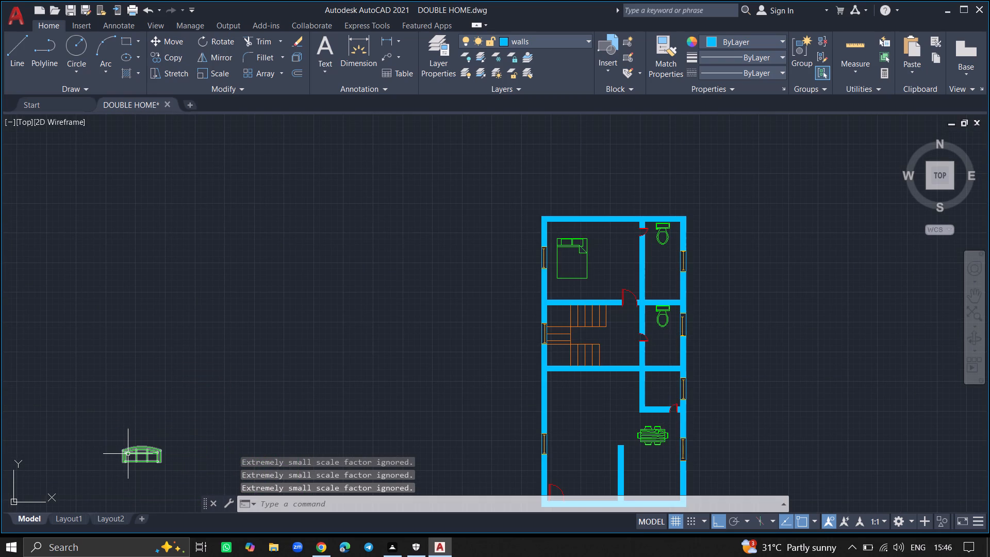
Move the sofa with Ortho off into the front living room, just below the staircase wall.
{"action": "left_click", "coordinate": [129, 454]}
{"action": "type", "text": "MOVE"}
{"action": "key", "text": "Return"}
{"action": "left_click", "coordinate": [129, 454]}
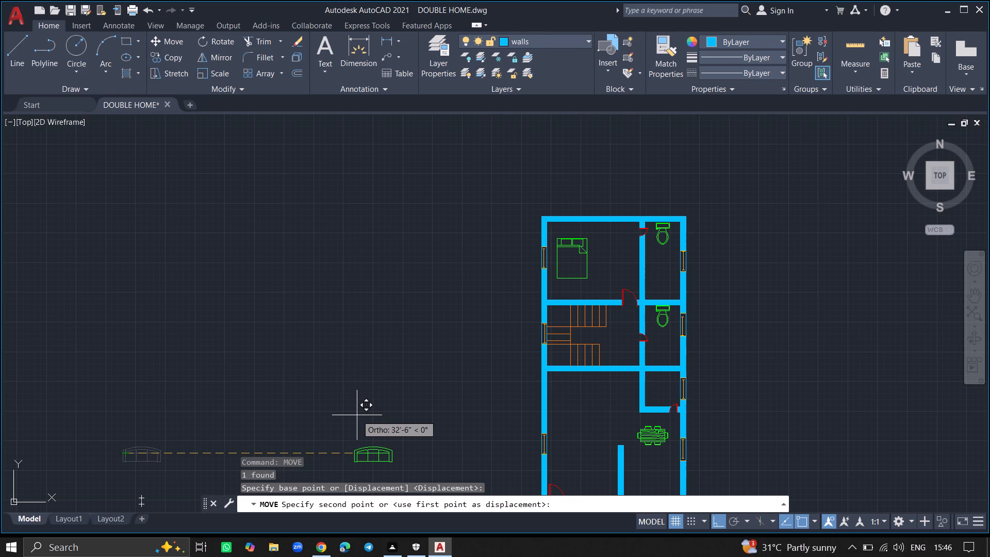
{"action": "key", "text": "F8"}
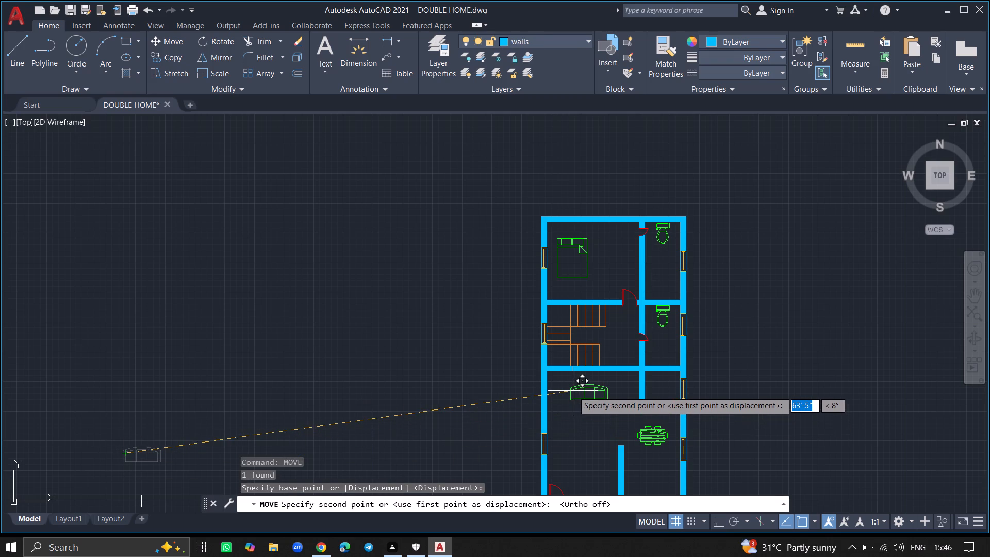
{"action": "scroll", "coordinate": [573, 391], "scroll_direction": "up", "scroll_amount": 3, "text": "ctrl"}
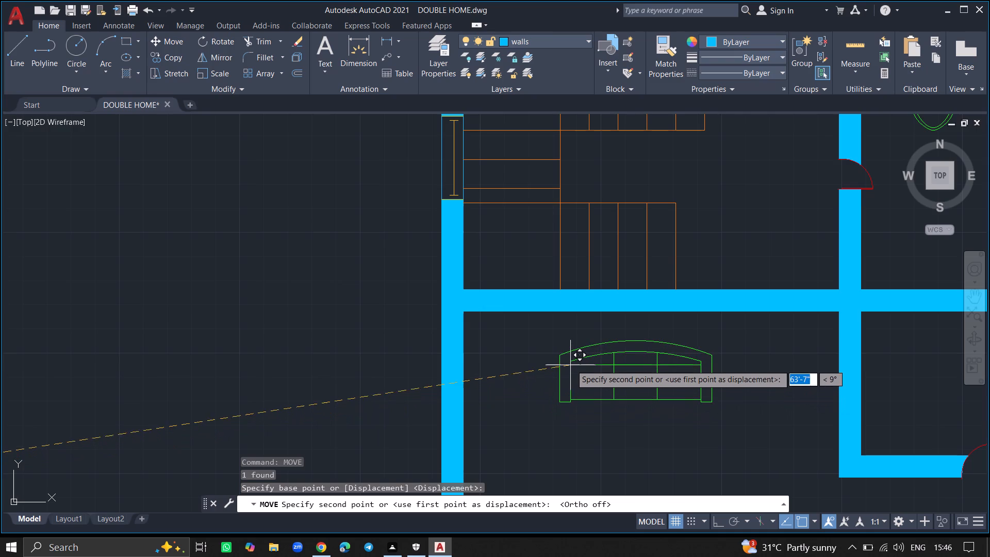
{"action": "left_click", "coordinate": [571, 360]}
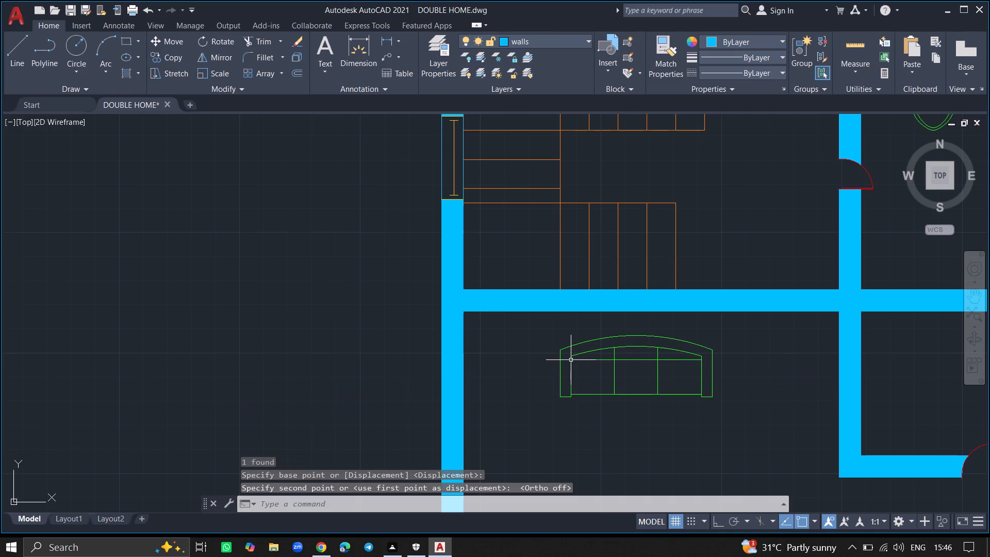
Make the text layer current in the layer properties and close the layer manager.
{"action": "scroll", "coordinate": [571, 360], "scroll_direction": "down", "scroll_amount": 3, "text": "ctrl"}
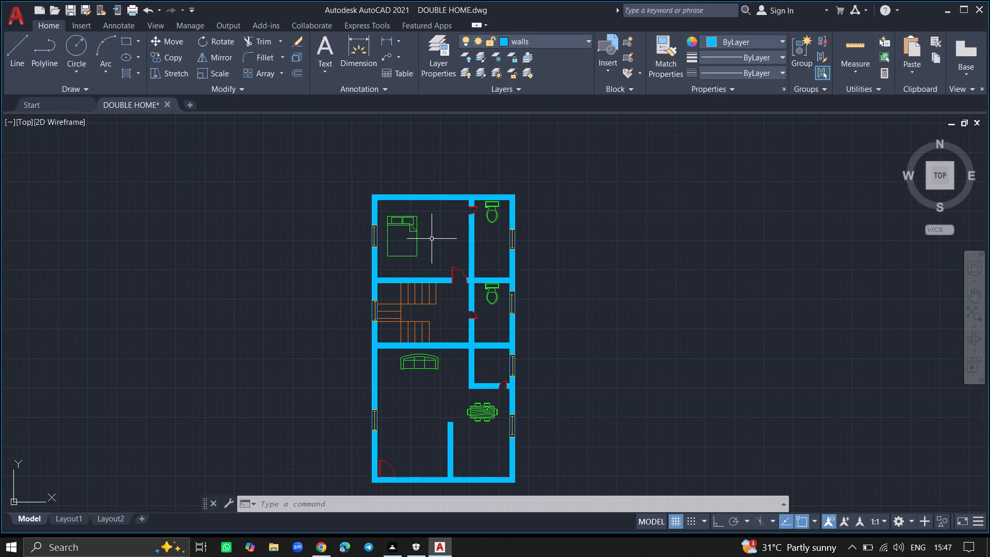
{"action": "scroll", "coordinate": [432, 239], "scroll_direction": "up", "scroll_amount": 4, "text": "ctrl"}
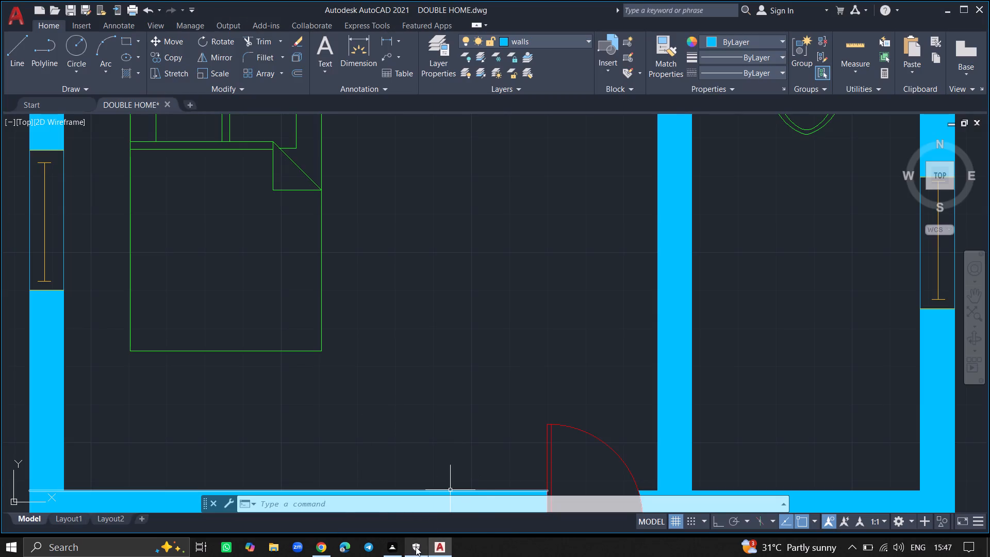
{"action": "left_click", "coordinate": [475, 454]}
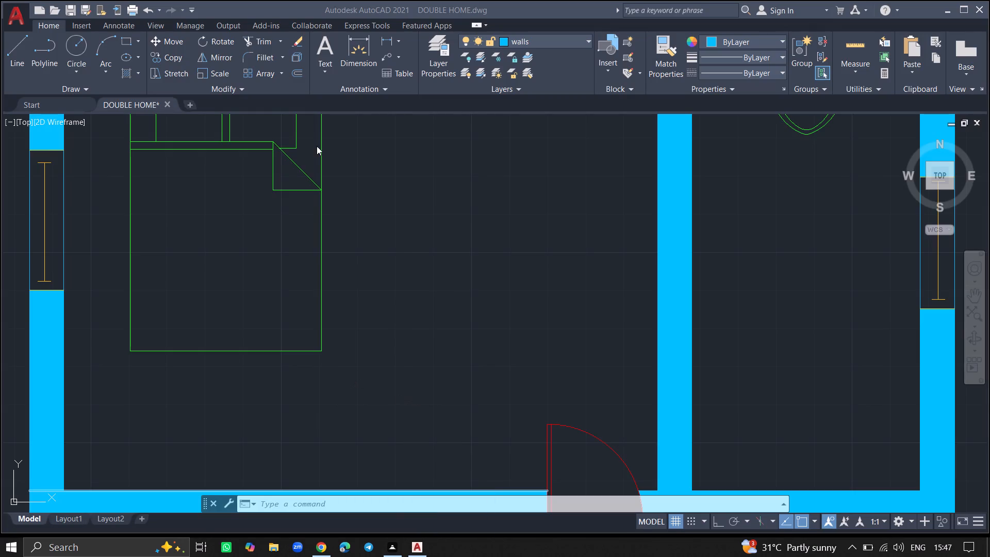
{"action": "left_click", "coordinate": [432, 69]}
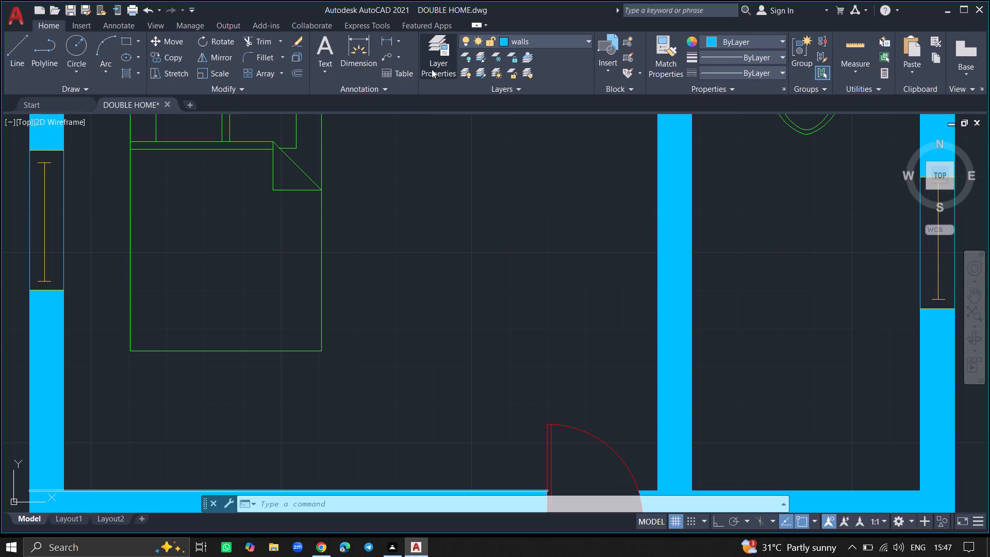
{"action": "double_click", "coordinate": [432, 69]}
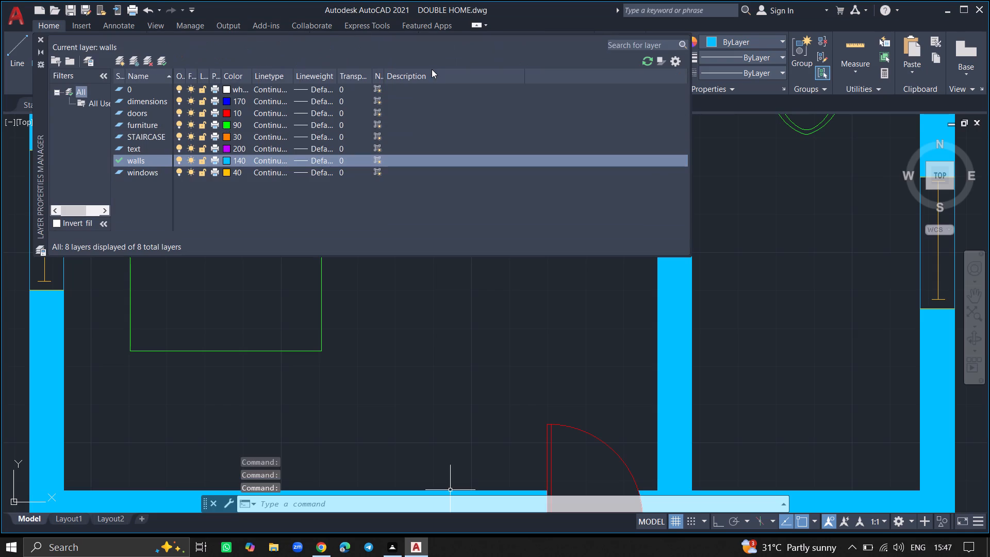
{"action": "double_click", "coordinate": [141, 147]}
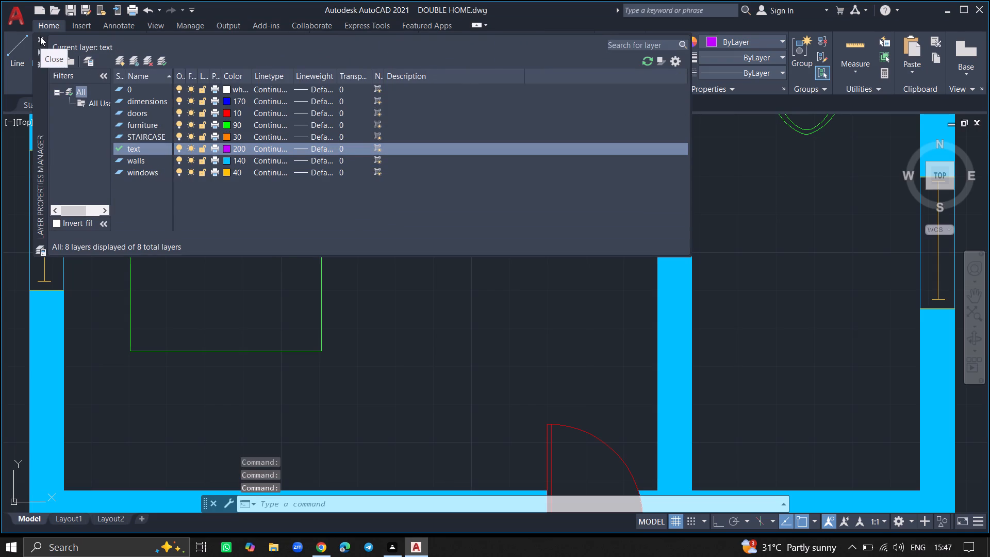
{"action": "left_click", "coordinate": [40, 37]}
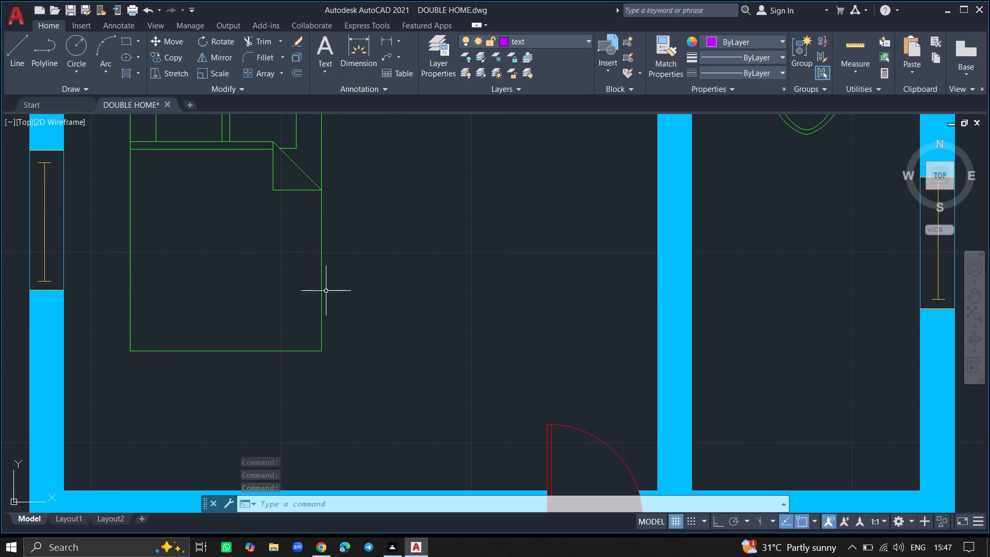
Create a multiline text box in the open floor area beside the bed and enter BEDROOM.
{"action": "type", "text": "MTEXT"}
{"action": "key", "text": "Return"}
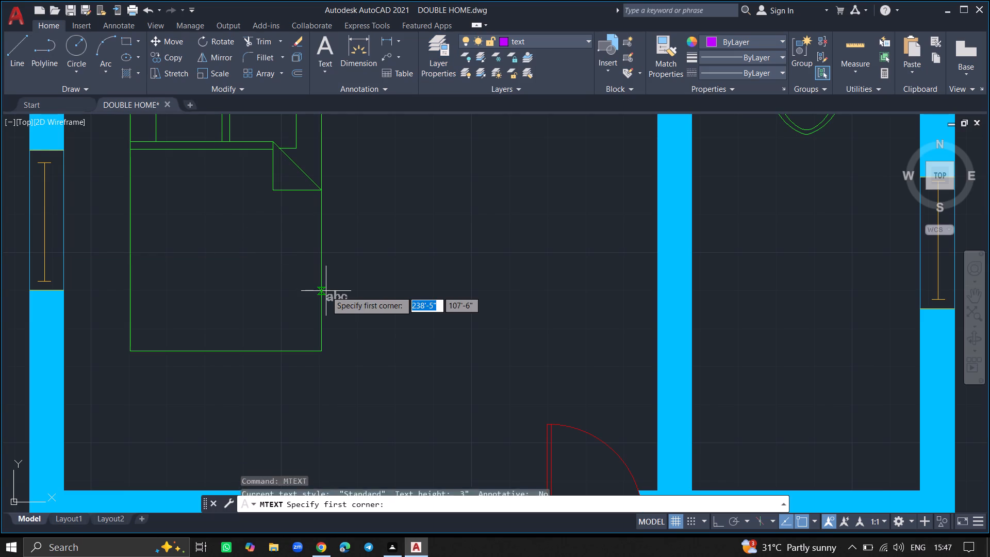
{"action": "left_click", "coordinate": [354, 282]}
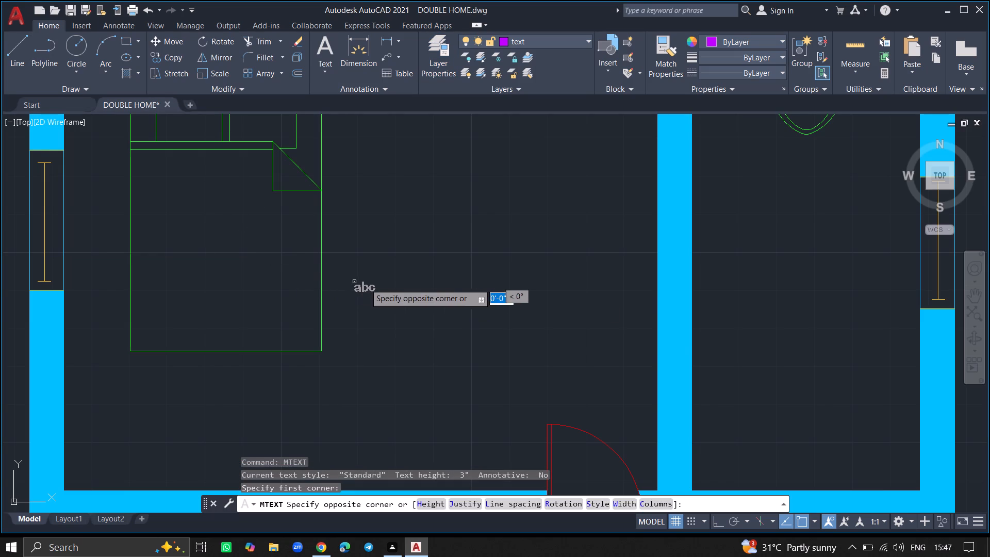
{"action": "left_click", "coordinate": [621, 327]}
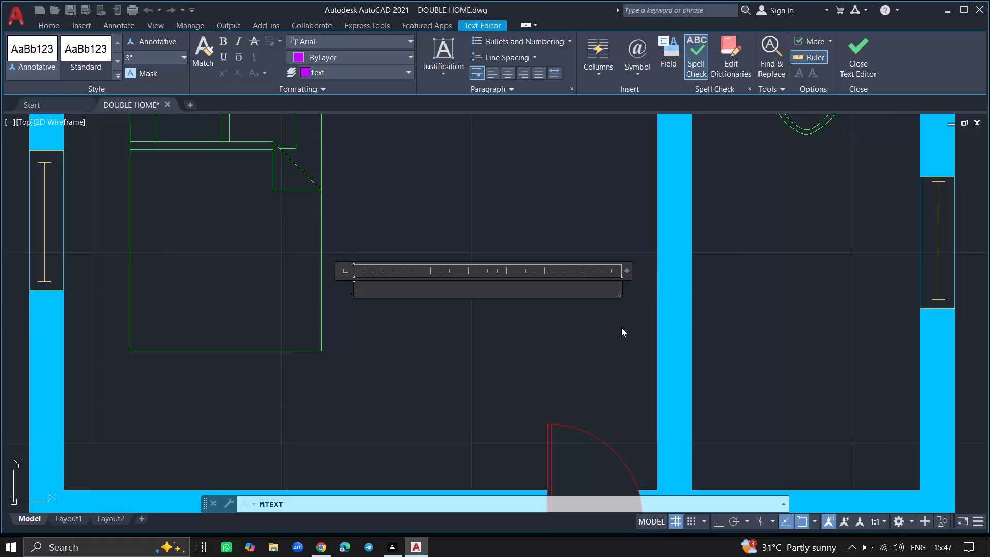
{"action": "type", "text": "BEDROOM"}
{"action": "key", "text": "space"}
{"action": "type", "text": "-"}
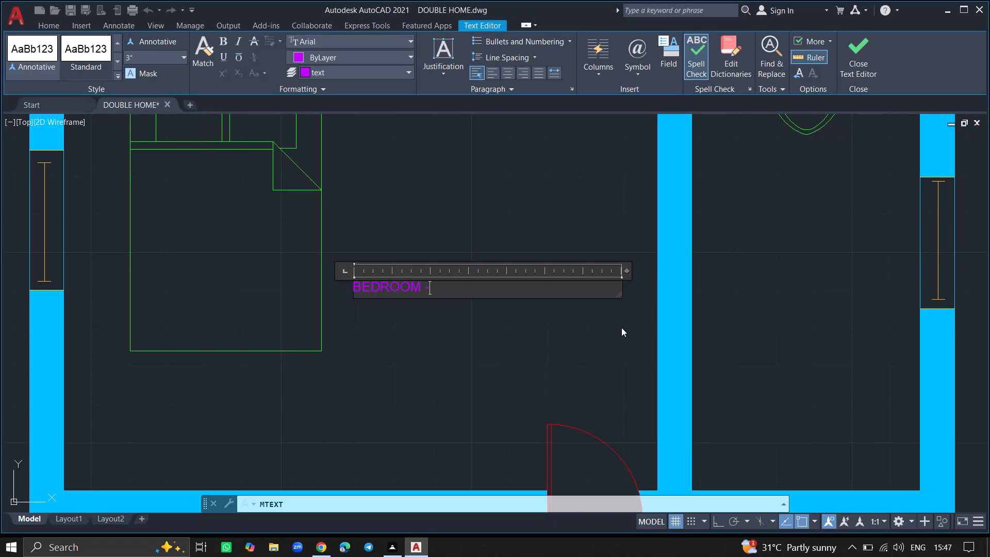
{"action": "key", "text": "space"}
{"action": "key", "text": "BackSpace"}
{"action": "key", "text": "BackSpace"}
Add the size line 13' 0" X 11' 0" under BEDROOM and finish the label.
{"action": "key", "text": "Return"}
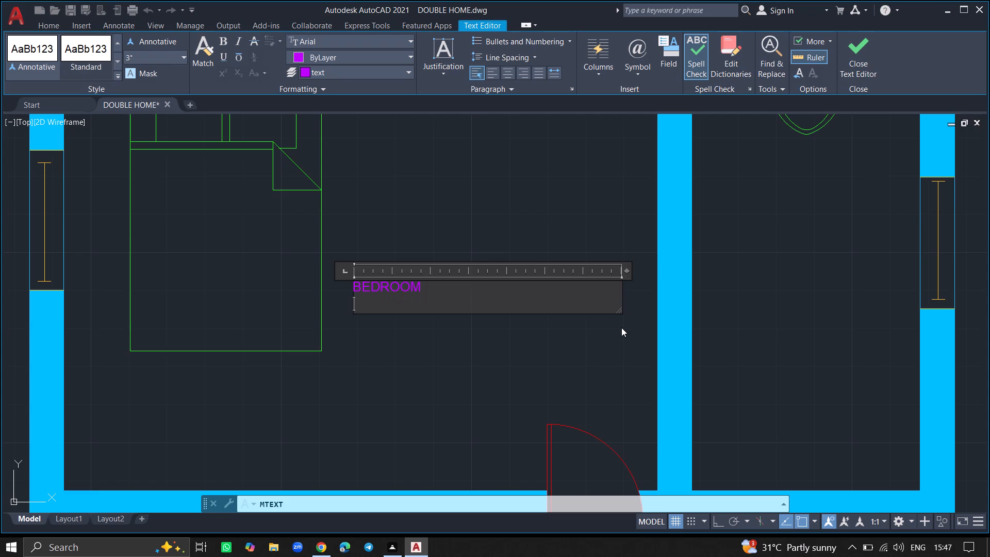
{"action": "type", "text": "13"}
{"action": "key", "text": "apostrophe"}
{"action": "key", "text": "space"}
{"action": "key", "text": "0"}
{"action": "type", "text": "\""}
{"action": "key", "text": "space"}
{"action": "type", "text": "X"}
{"action": "key", "text": "space"}
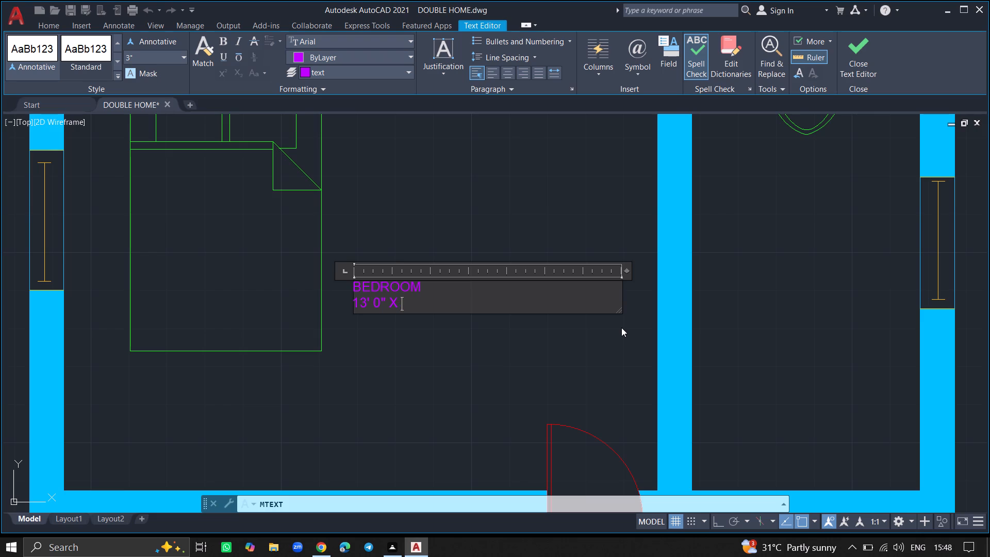
{"action": "type", "text": "11"}
{"action": "type", "text": "' 0"}
{"action": "key", "text": "shift+quotedbl"}
{"action": "left_click", "coordinate": [590, 374]}
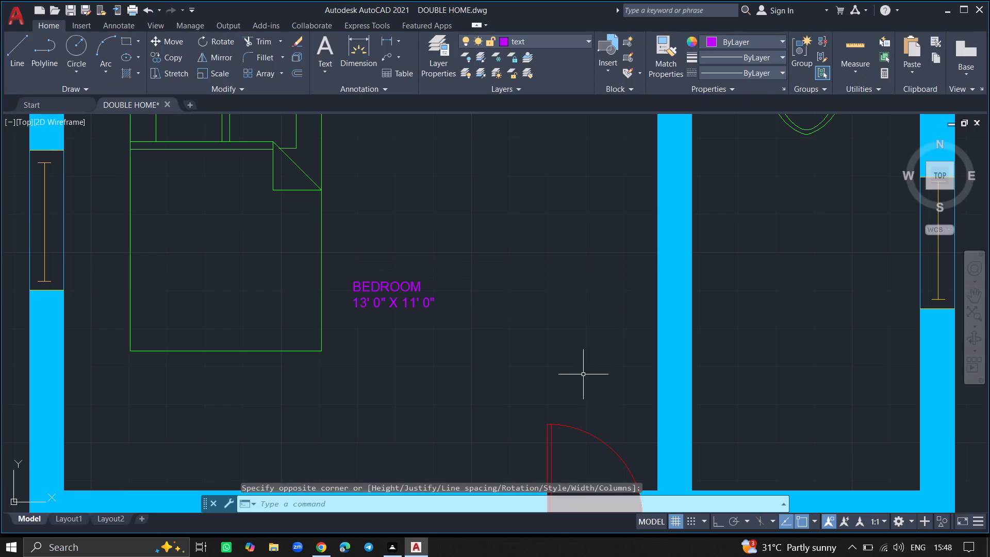
Set the bedroom label's text height to 5" in its properties, then close the properties and deselect the label.
{"action": "scroll", "coordinate": [501, 395], "scroll_direction": "down", "scroll_amount": 1, "text": "ctrl"}
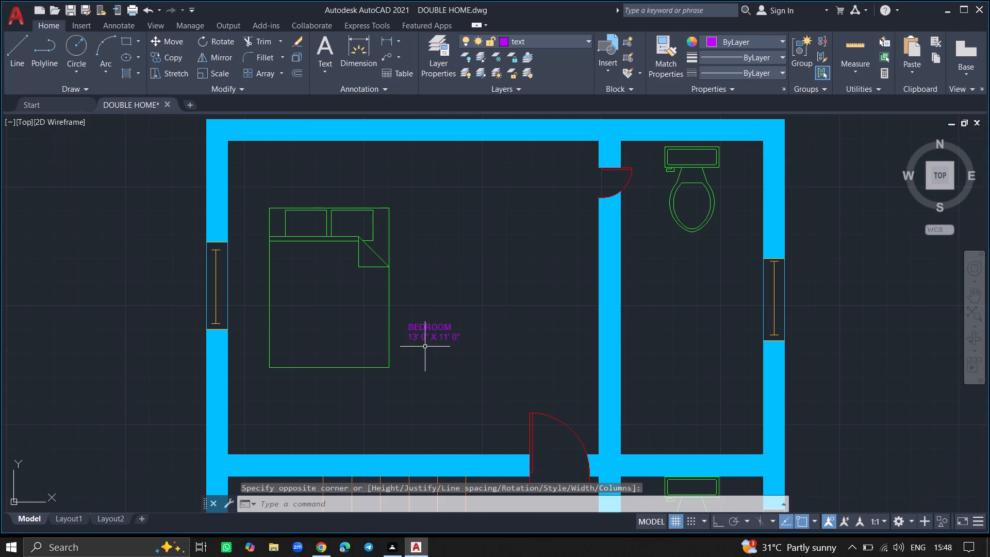
{"action": "scroll", "coordinate": [405, 326], "scroll_direction": "up", "scroll_amount": 6, "text": "ctrl"}
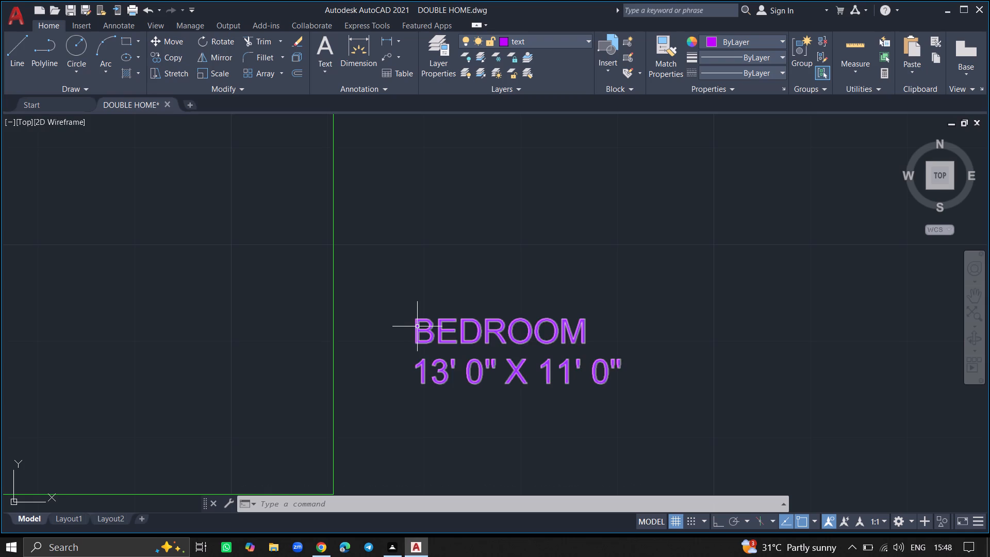
{"action": "left_click", "coordinate": [419, 326]}
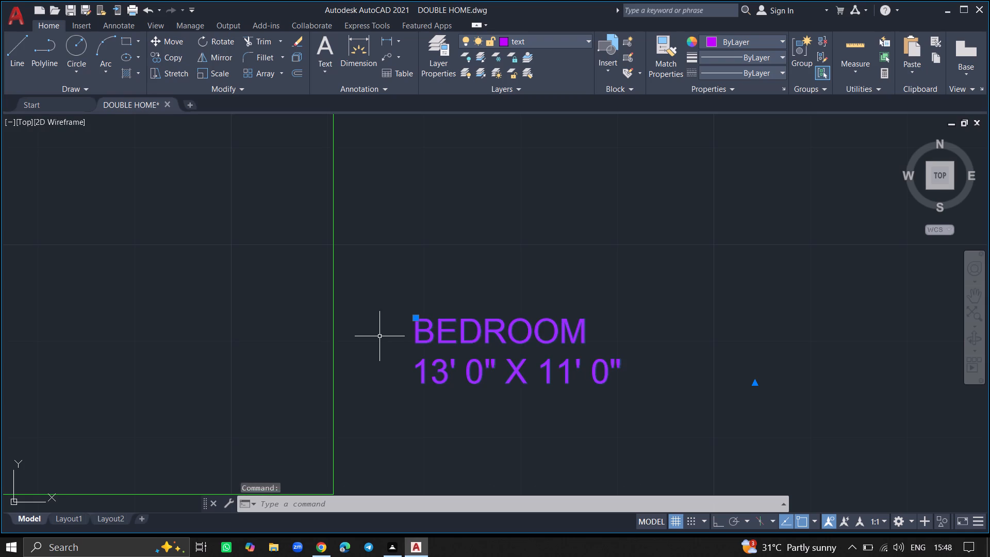
{"action": "type", "text": "PR"}
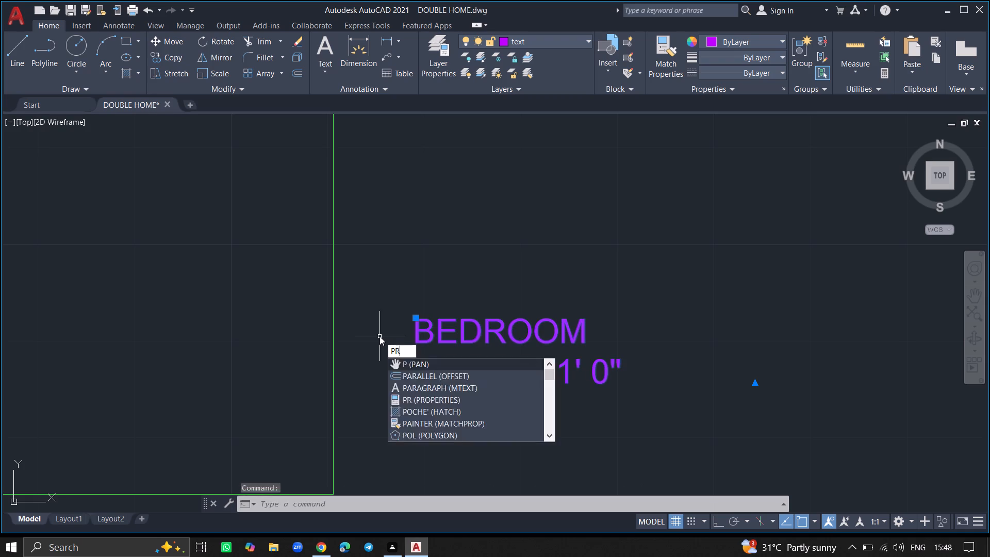
{"action": "key", "text": "Return"}
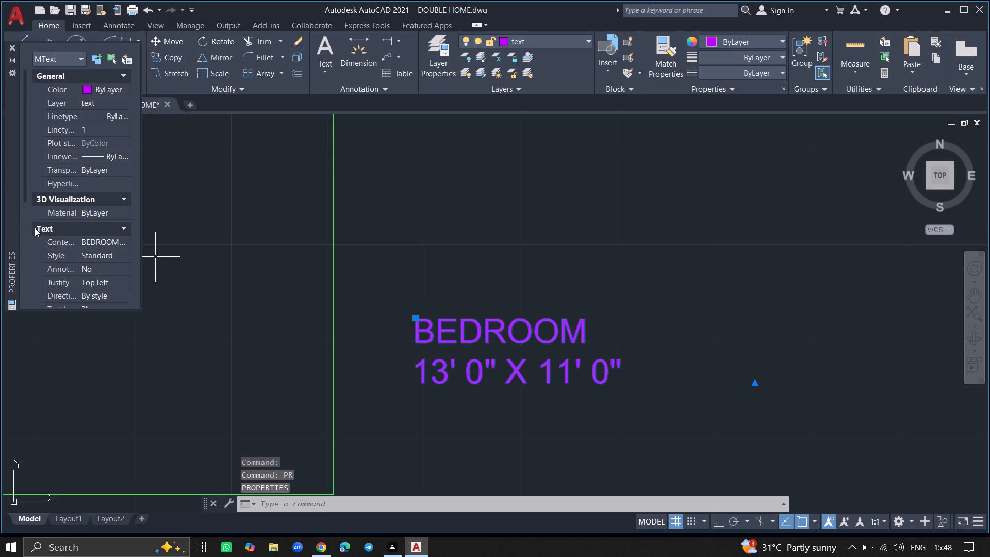
{"action": "left_click", "coordinate": [24, 213]}
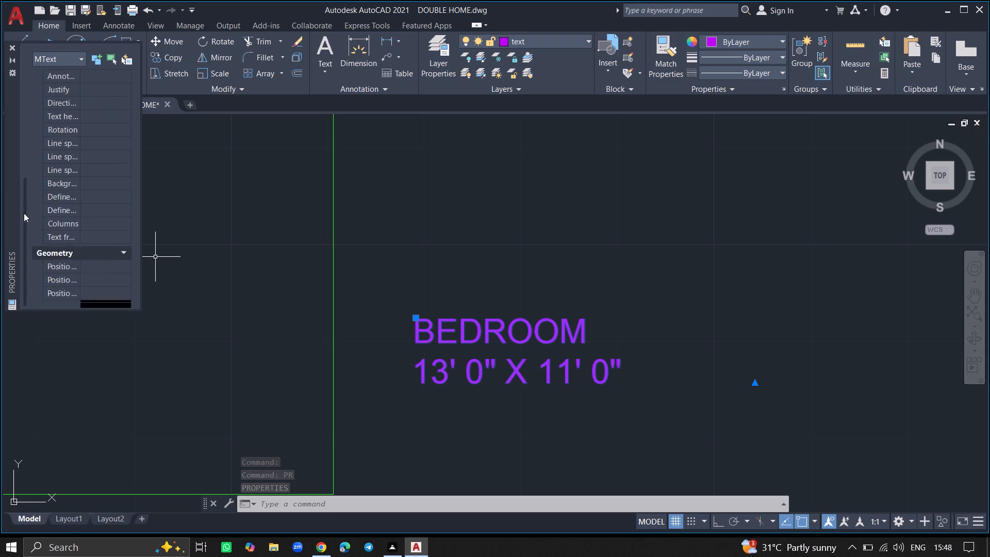
{"action": "left_click", "coordinate": [93, 114]}
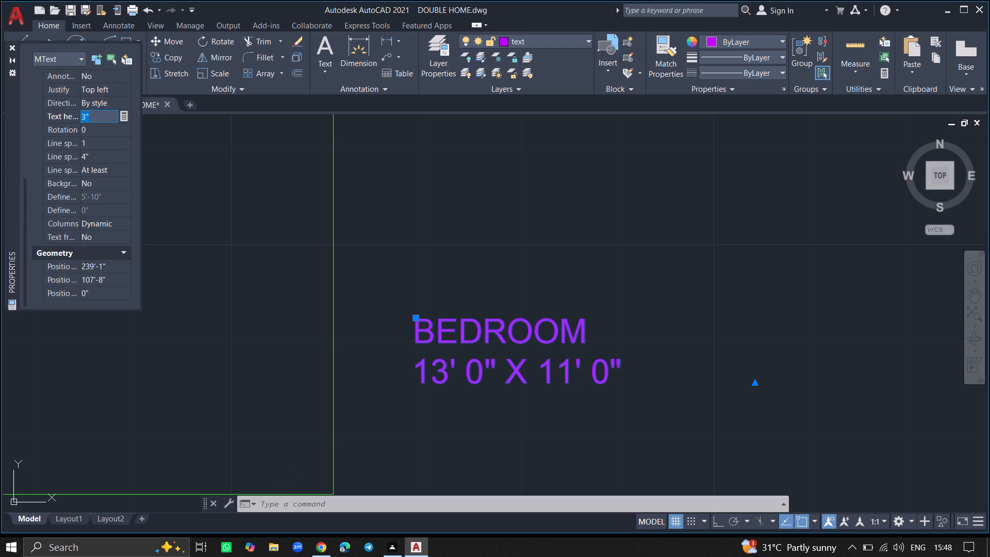
{"action": "key", "text": "BackSpace"}
{"action": "key", "text": "5"}
{"action": "key", "text": "shift+quotedbl"}
{"action": "left_click", "coordinate": [197, 182]}
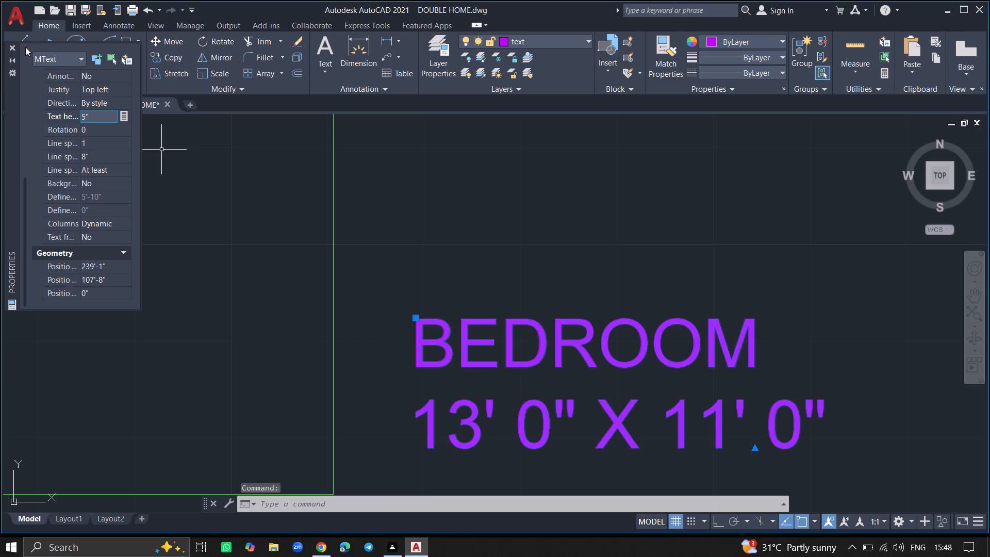
{"action": "left_click", "coordinate": [12, 43]}
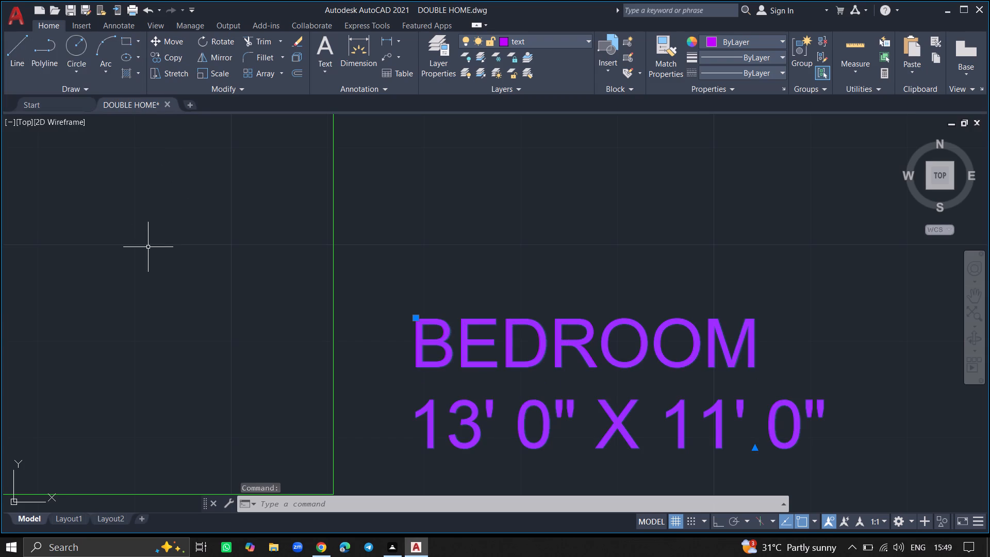
{"action": "key", "text": "Escape"}
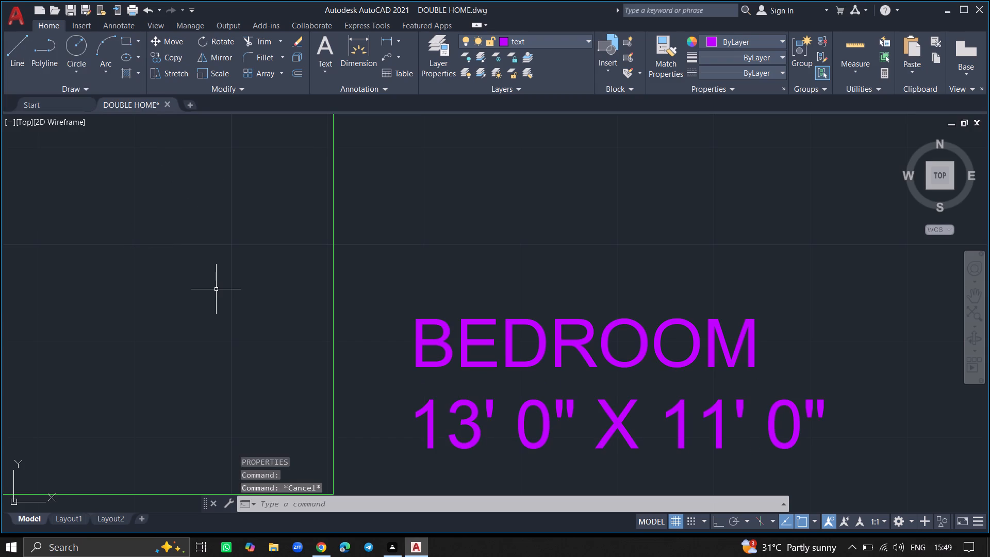
Add a multiline text label reading TOILET with 5' 0" X 11' 0" below it, in the toilet beside the bedroom.
{"action": "scroll", "coordinate": [216, 289], "scroll_direction": "down", "scroll_amount": 4, "text": "ctrl"}
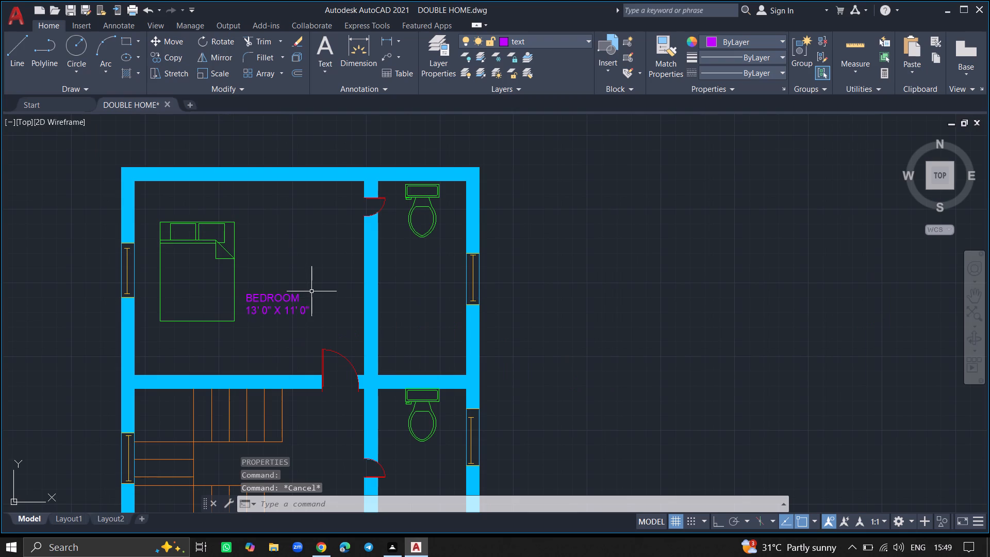
{"action": "scroll", "coordinate": [409, 273], "scroll_direction": "up", "scroll_amount": 1, "text": "ctrl"}
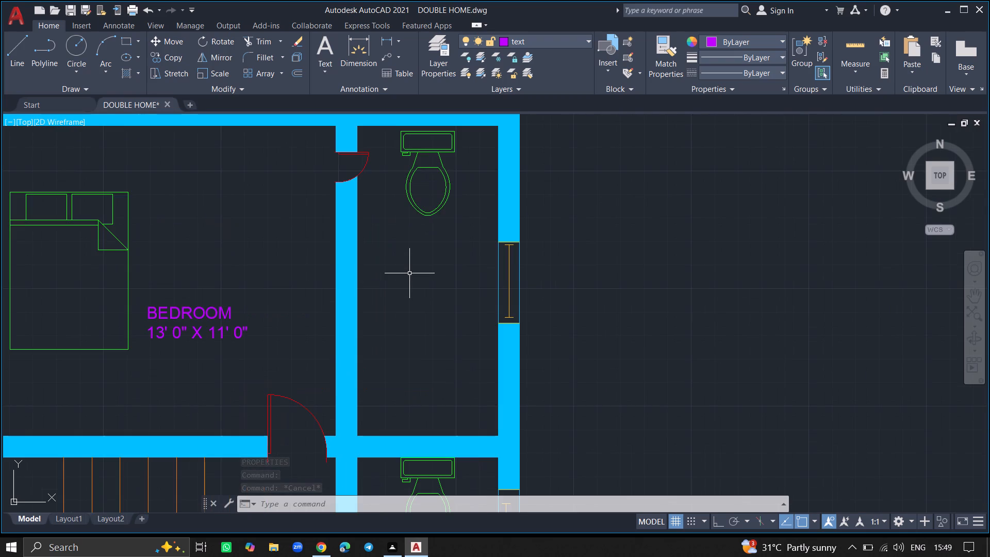
{"action": "scroll", "coordinate": [401, 278], "scroll_direction": "up", "scroll_amount": 2, "text": "ctrl"}
{"action": "type", "text": "MTEXT"}
{"action": "key", "text": "Return"}
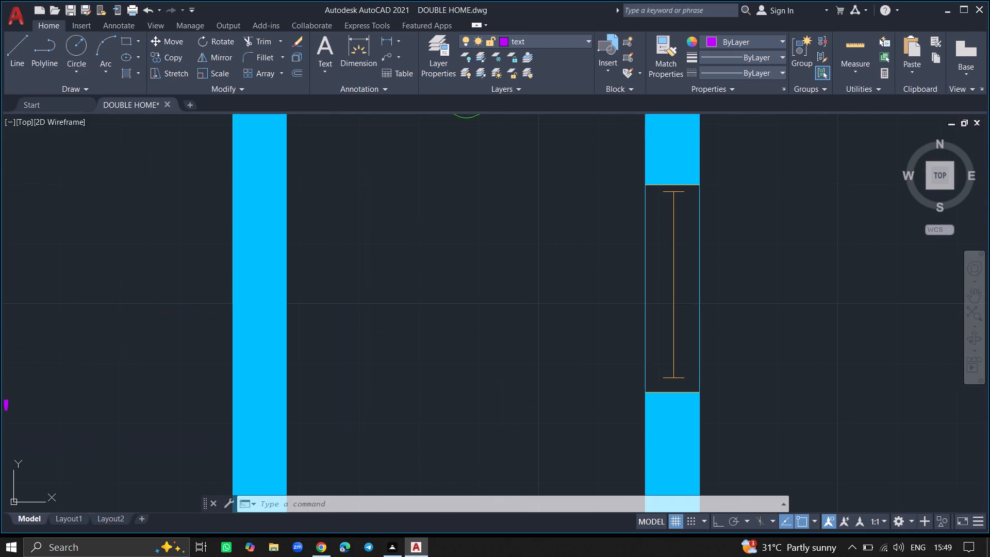
{"action": "left_click", "coordinate": [307, 277]}
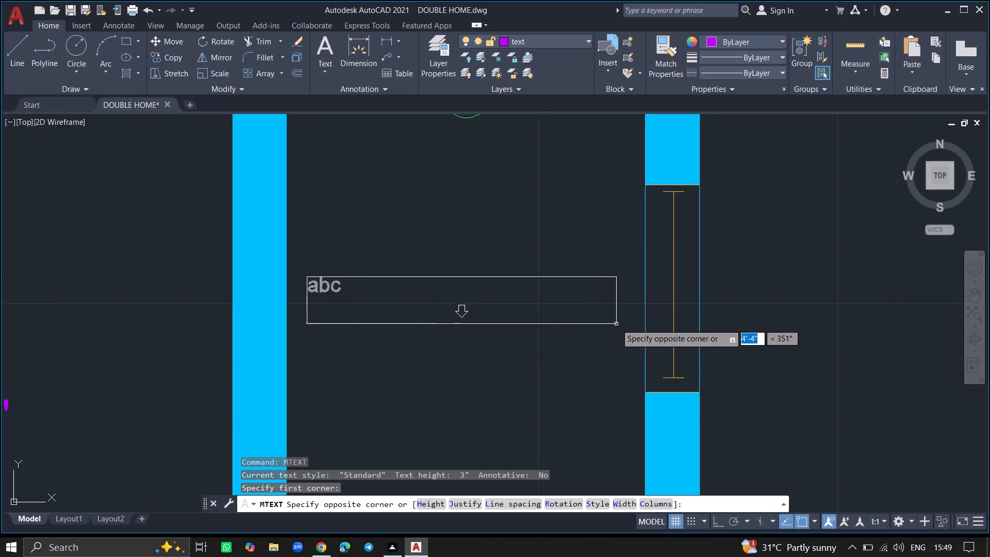
{"action": "left_click", "coordinate": [616, 324]}
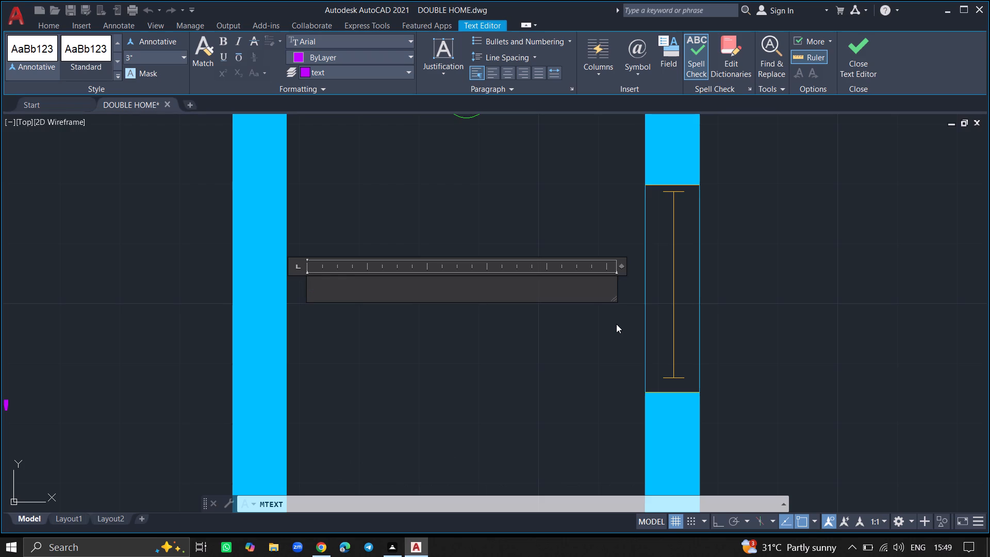
{"action": "type", "text": "TOIL"}
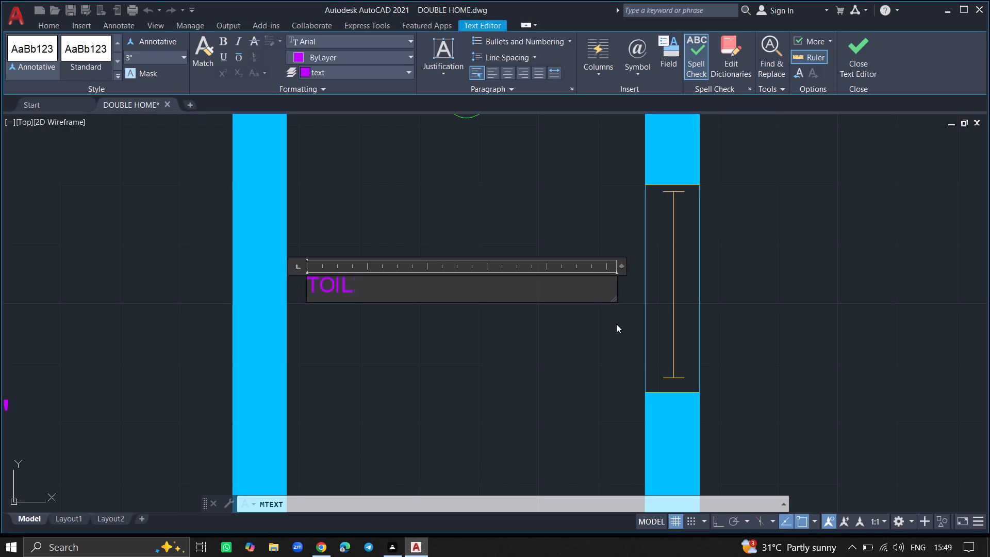
{"action": "type", "text": "ET"}
{"action": "key", "text": "space"}
{"action": "key", "text": "Return"}
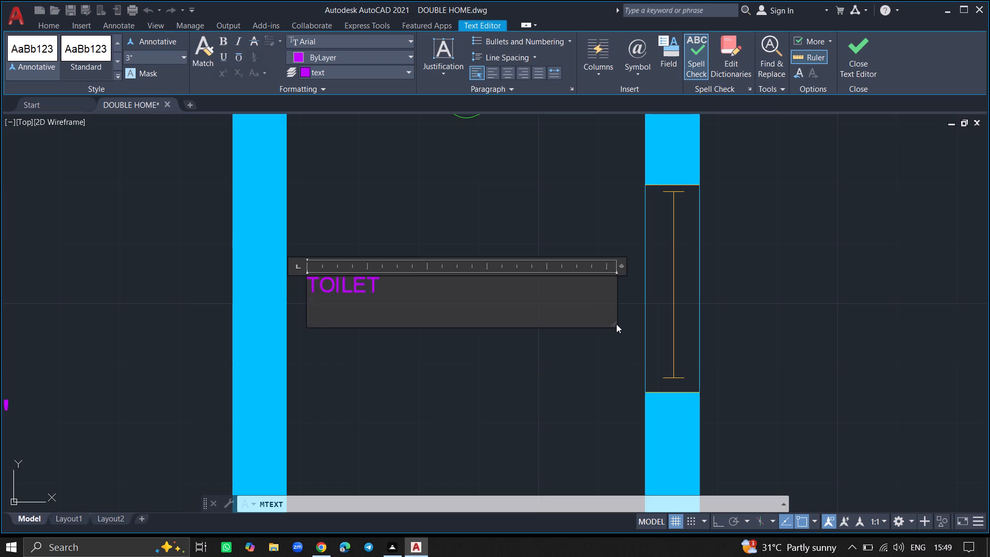
{"action": "type", "text": "5'"}
{"action": "key", "text": "space"}
{"action": "type", "text": "0\" X"}
{"action": "key", "text": "space"}
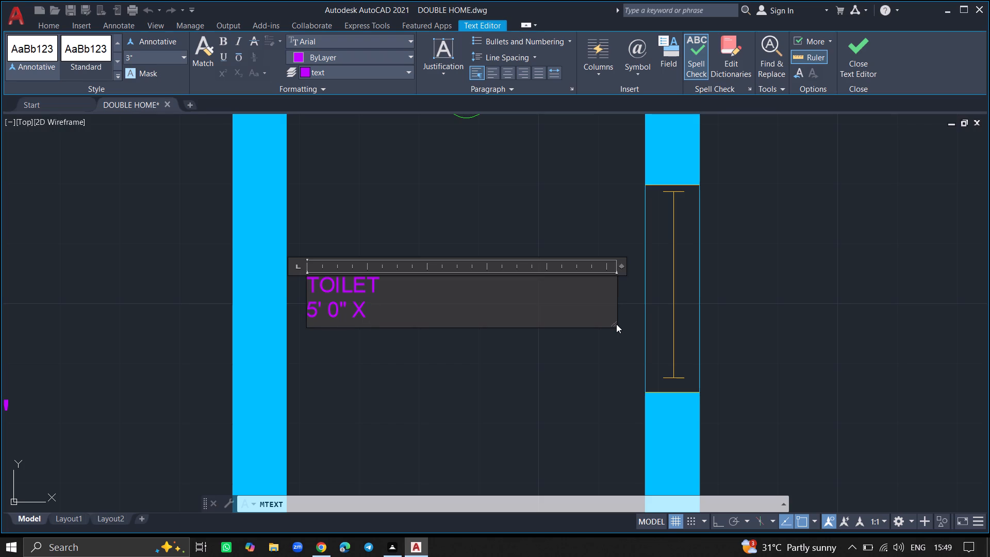
{"action": "type", "text": "11"}
{"action": "type", "text": "' 0\""}
{"action": "left_click", "coordinate": [607, 384]}
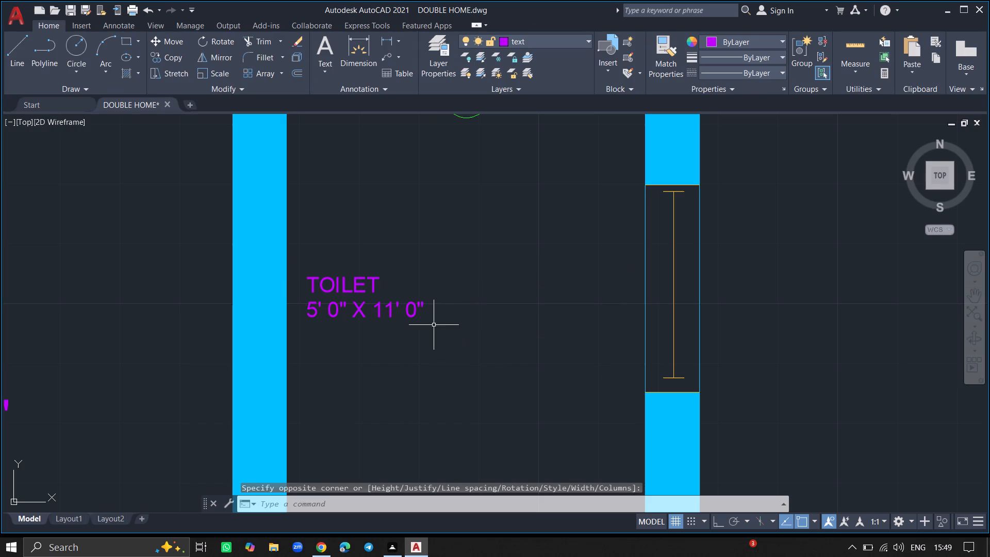
Set the text height of the TOILET label beside the bedroom to 5" in its properties, then close them and deselect the label.
{"action": "left_click", "coordinate": [415, 307]}
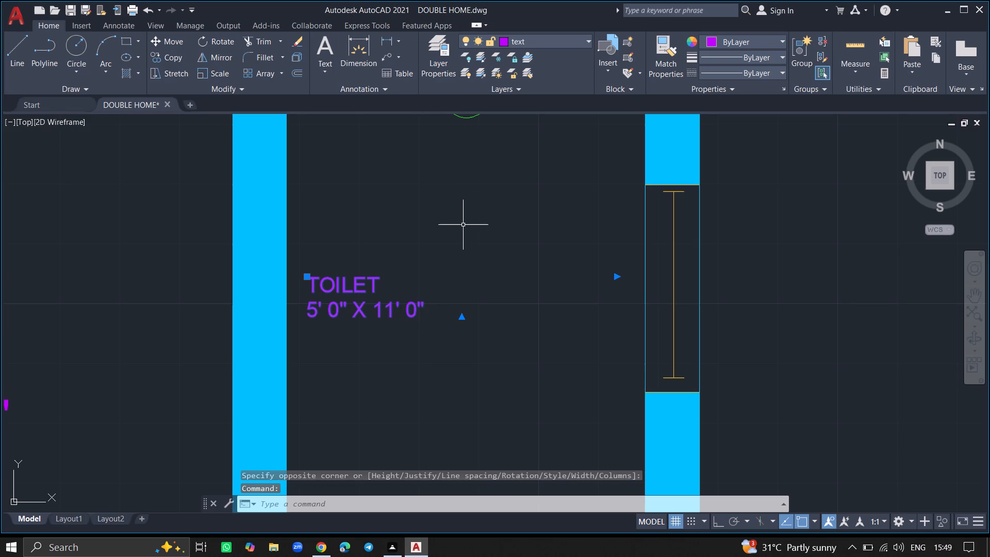
{"action": "type", "text": "PR"}
{"action": "key", "text": "Return"}
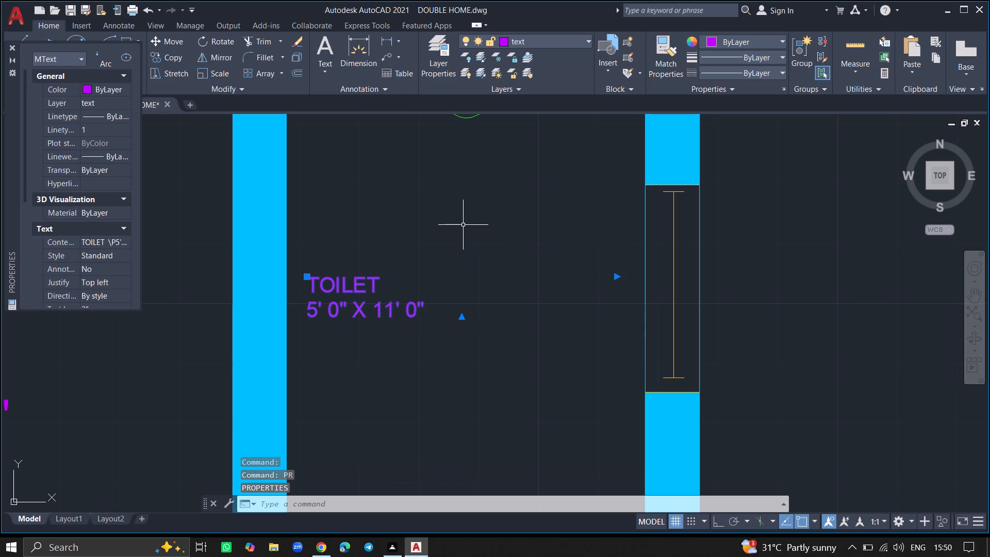
{"action": "left_click", "coordinate": [24, 206]}
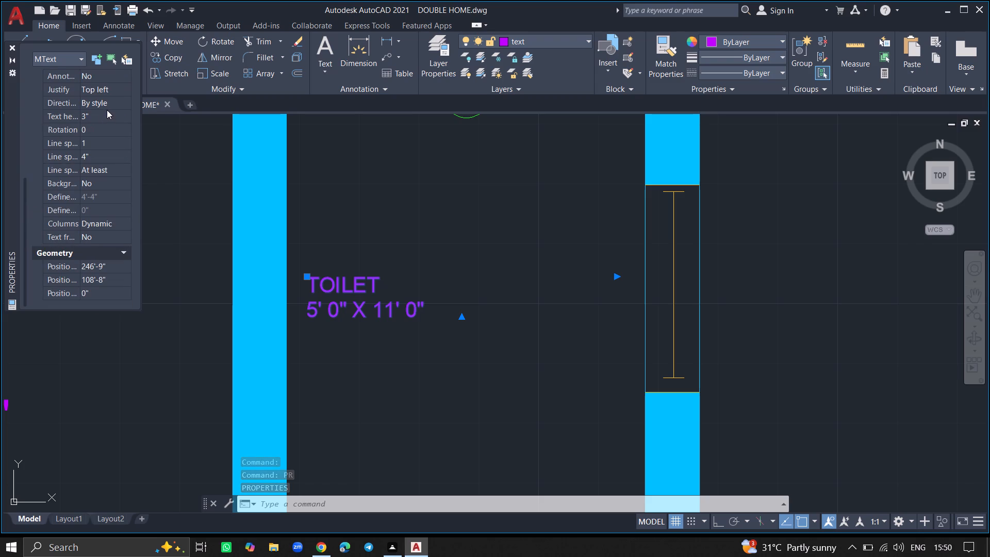
{"action": "left_click", "coordinate": [107, 110]}
{"action": "key", "text": "BackSpace"}
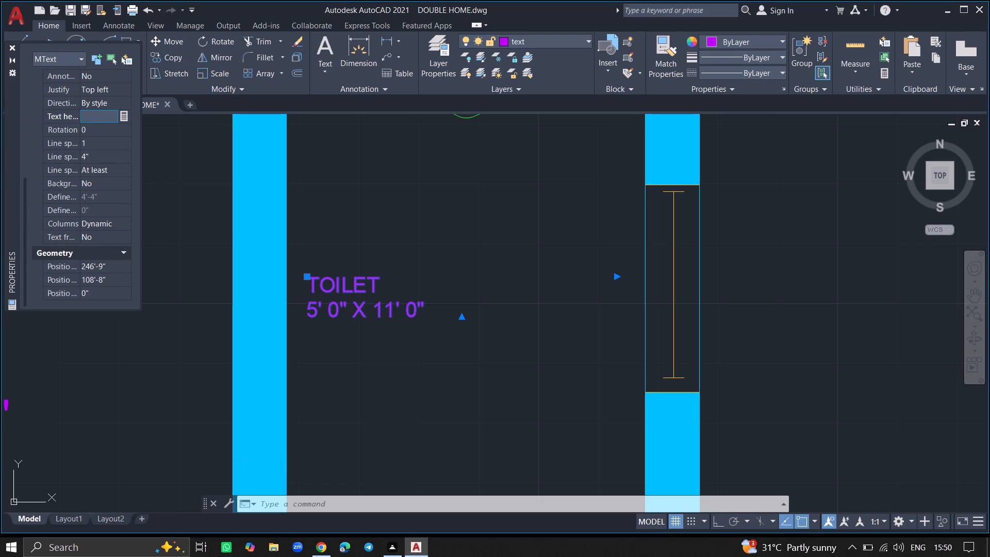
{"action": "type", "text": "5\""}
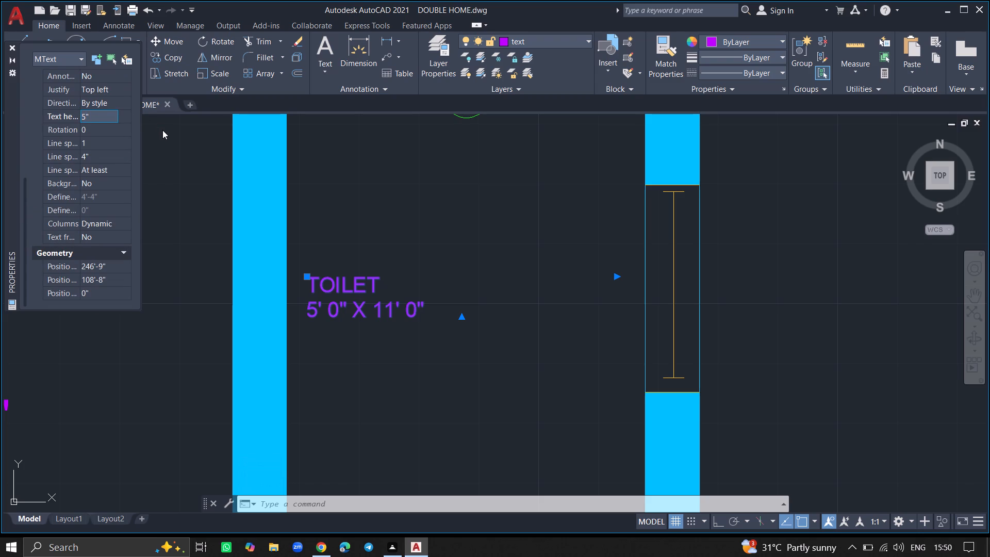
{"action": "left_click", "coordinate": [162, 130]}
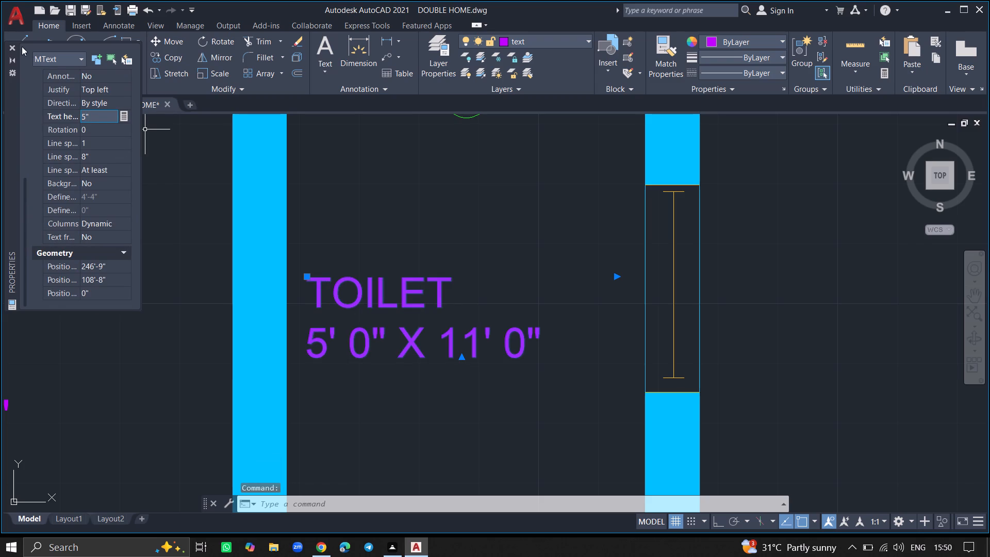
{"action": "left_click", "coordinate": [13, 46]}
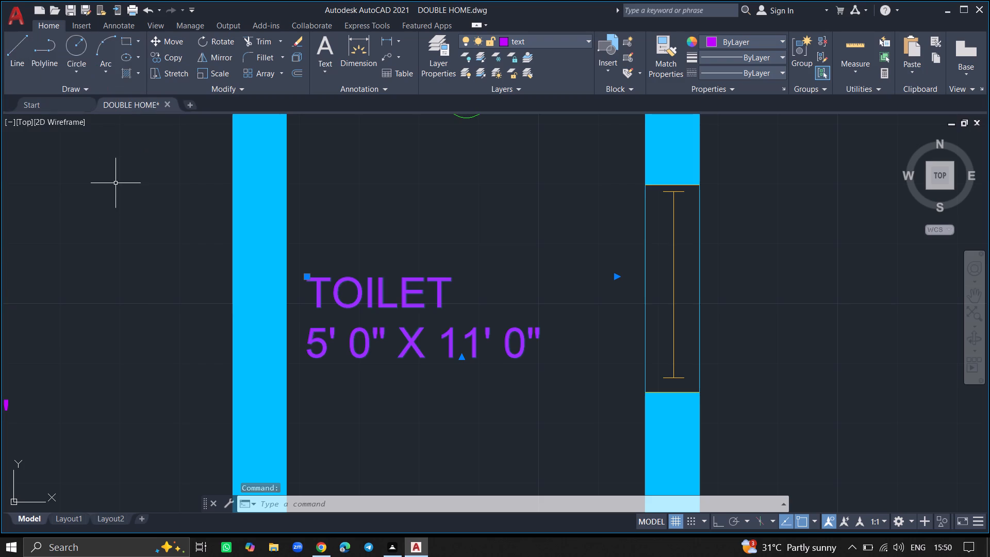
{"action": "key", "text": "Escape"}
Add a multiline text label reading LOBBY in the open area between the staircase and the lower toilet's door.
{"action": "scroll", "coordinate": [136, 221], "scroll_direction": "down", "scroll_amount": 3, "text": "ctrl"}
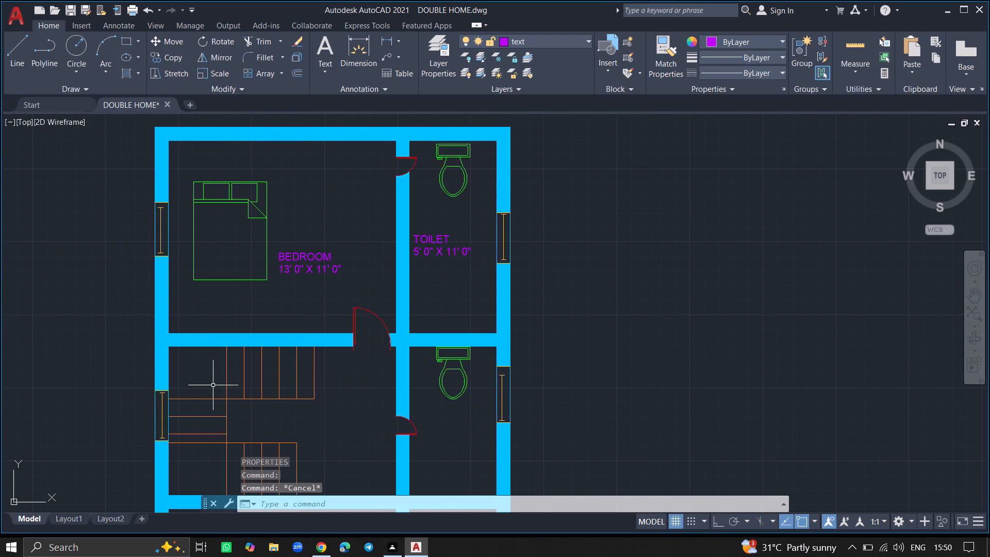
{"action": "scroll", "coordinate": [344, 417], "scroll_direction": "down", "scroll_amount": 3, "text": "ctrl"}
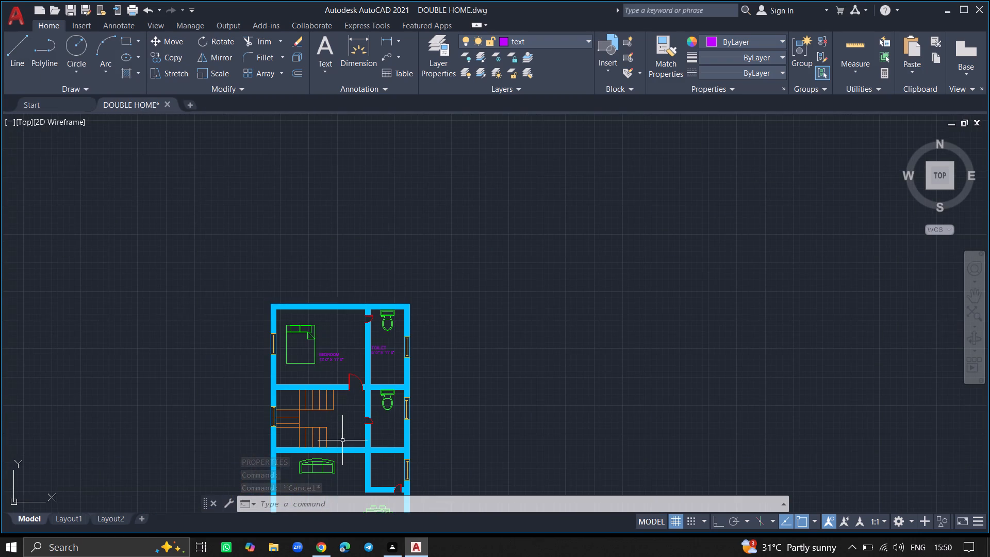
{"action": "scroll", "coordinate": [342, 440], "scroll_direction": "up", "scroll_amount": 7, "text": "ctrl"}
{"action": "scroll", "coordinate": [327, 379], "scroll_direction": "down", "scroll_amount": 1, "text": "ctrl"}
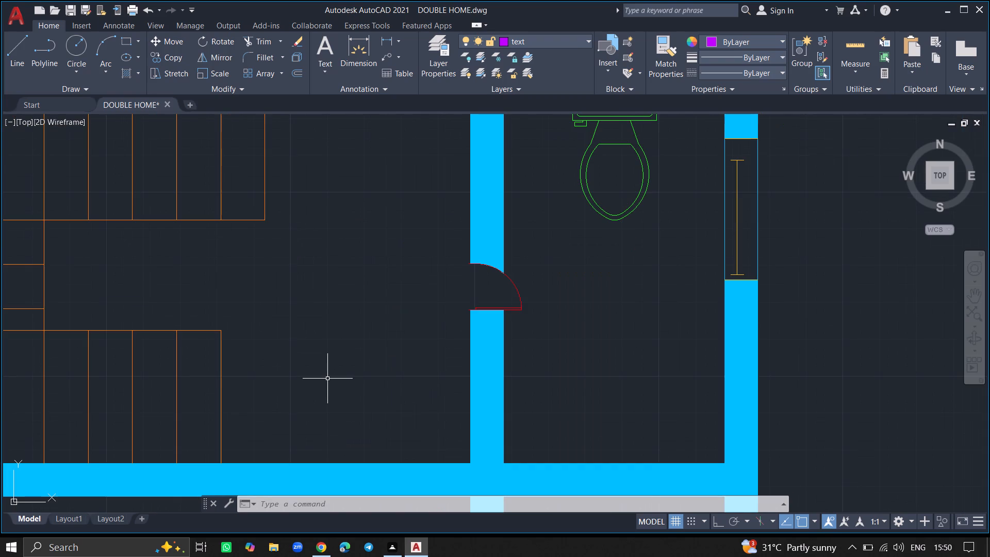
{"action": "type", "text": "MTEXT"}
{"action": "key", "text": "Return"}
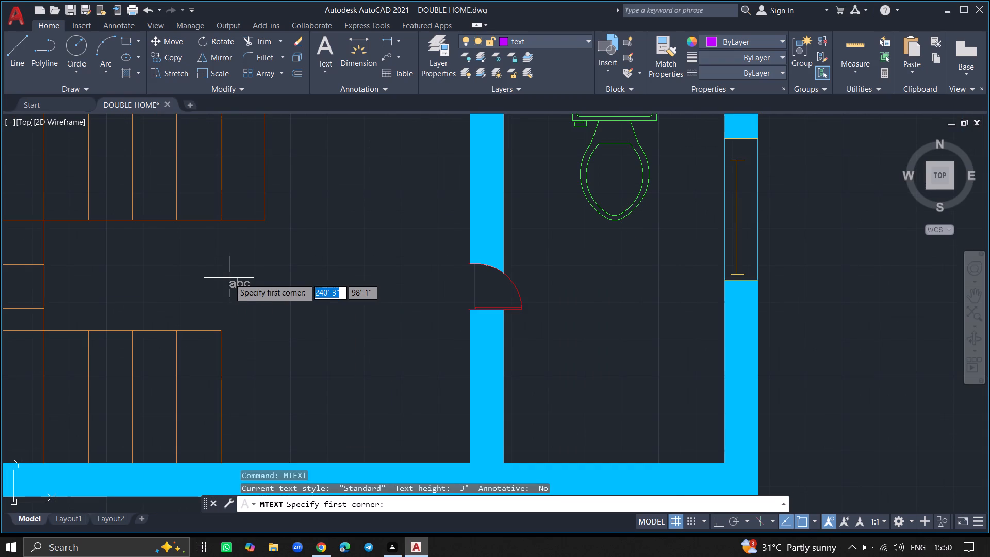
{"action": "left_click", "coordinate": [228, 266]}
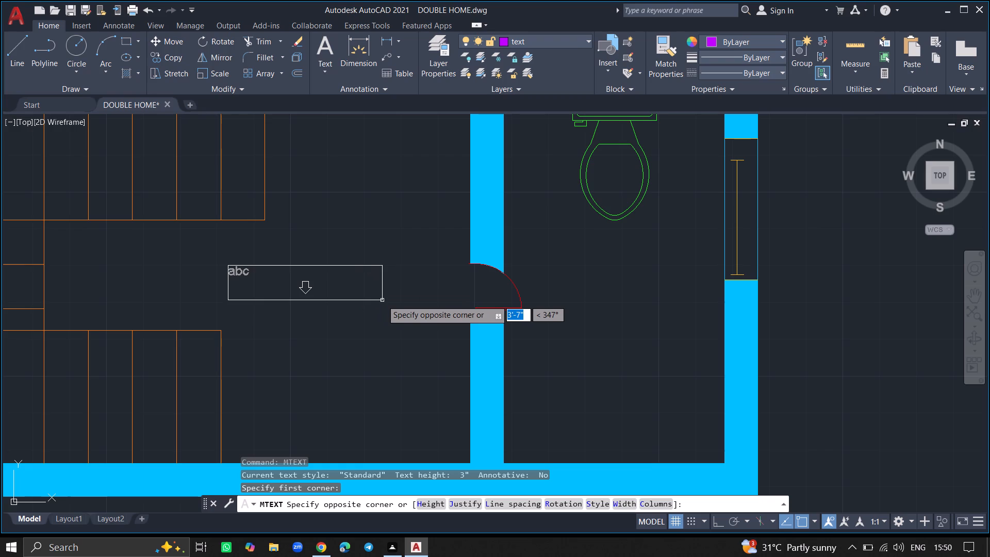
{"action": "left_click", "coordinate": [382, 300]}
{"action": "type", "text": "LO"}
{"action": "type", "text": "BBY"}
{"action": "left_click", "coordinate": [399, 334]}
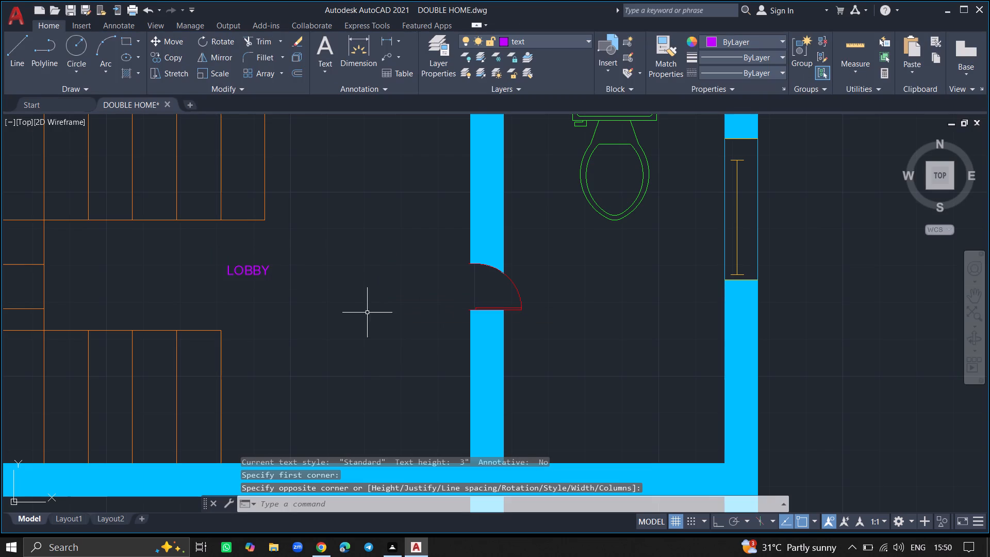
Set the LOBBY label's text height to 5" in its properties, then close the properties and deselect the label.
{"action": "left_click", "coordinate": [263, 273]}
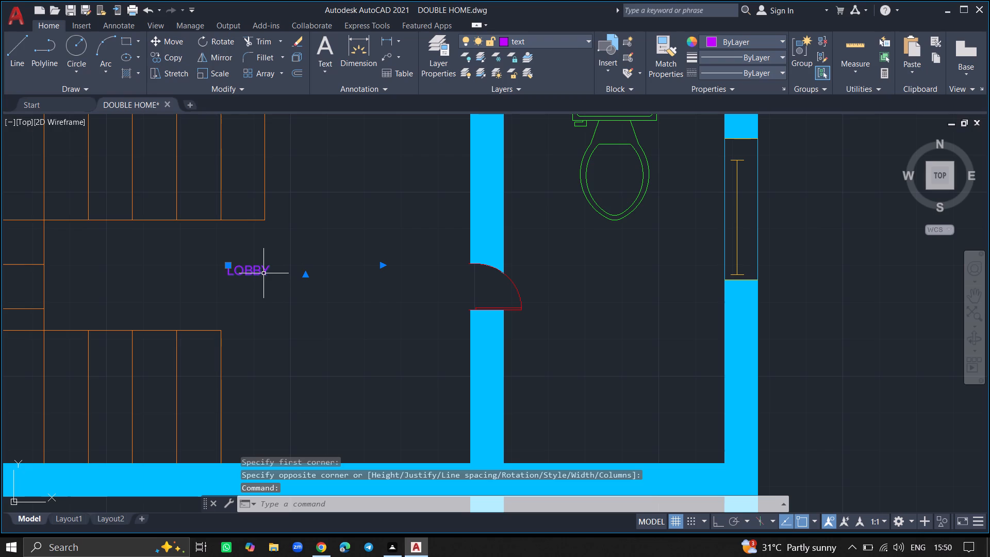
{"action": "type", "text": "PR"}
{"action": "key", "text": "Return"}
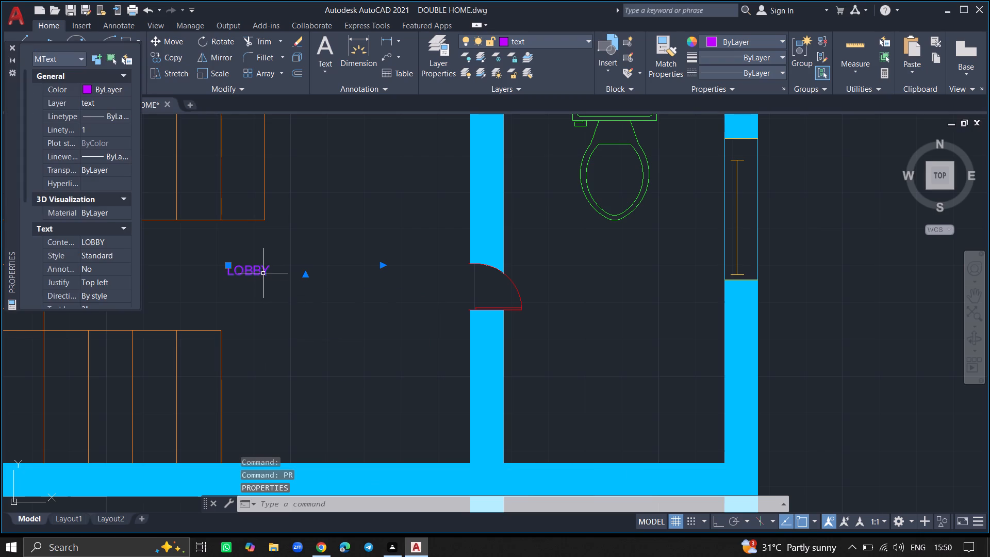
{"action": "left_click", "coordinate": [25, 203]}
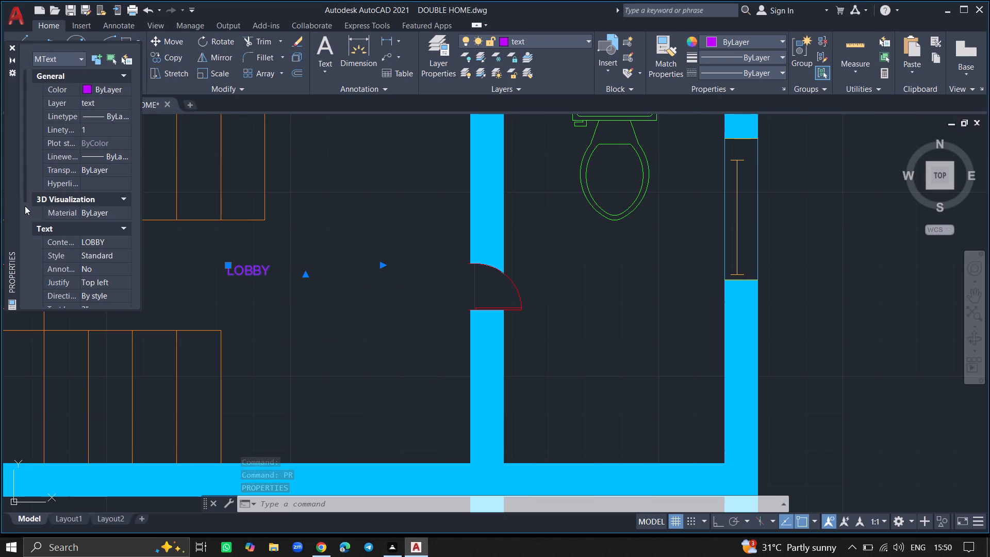
{"action": "left_click", "coordinate": [25, 206]}
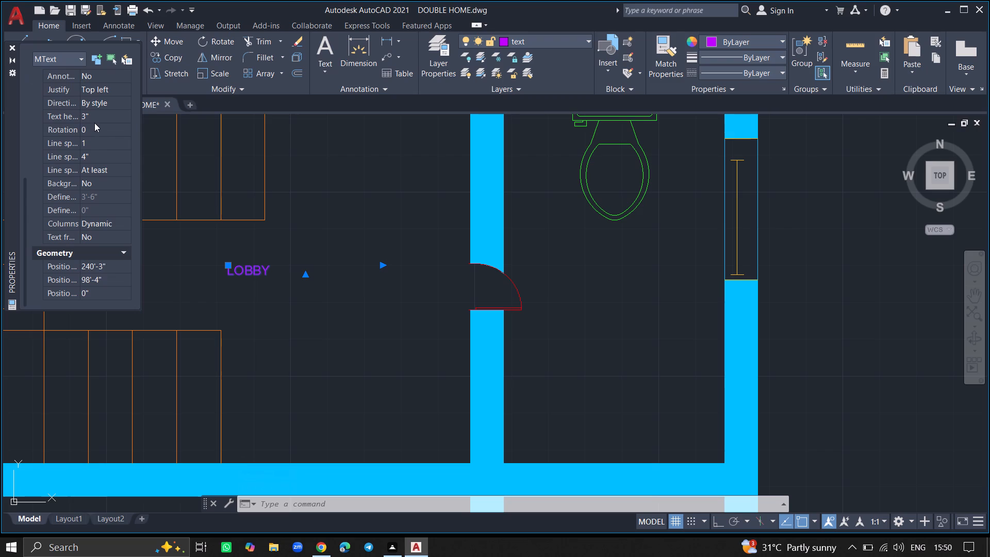
{"action": "left_click", "coordinate": [94, 116]}
{"action": "key", "text": "BackSpace"}
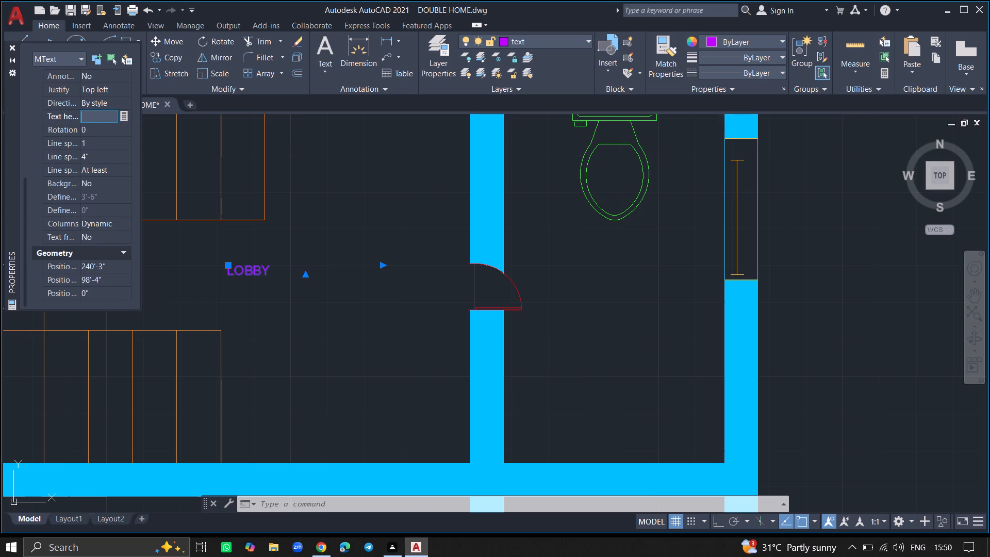
{"action": "key", "text": "5"}
{"action": "key", "text": "shift+quotedbl"}
{"action": "left_click", "coordinate": [201, 171]}
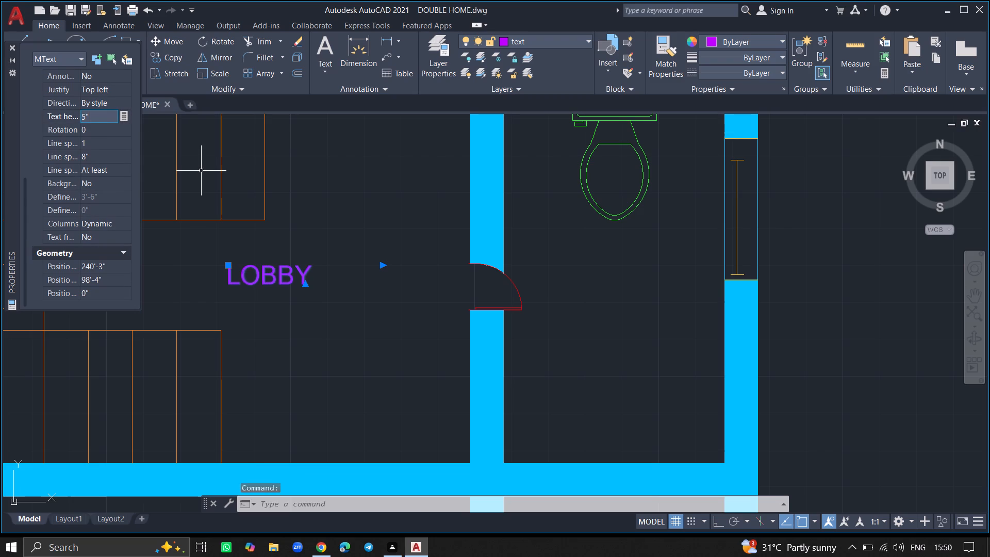
{"action": "left_click", "coordinate": [9, 45]}
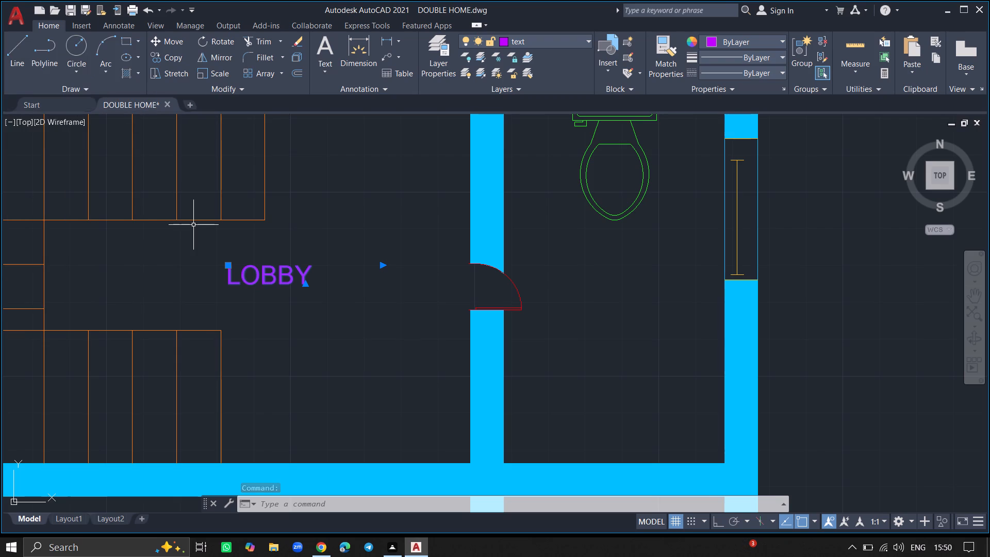
{"action": "key", "text": "Escape"}
Create a multiline text box in the toilet beside the lobby, below the toilet fixture, and enter TOILET as its first line.
{"action": "scroll", "coordinate": [193, 225], "scroll_direction": "down", "scroll_amount": 4, "text": "ctrl"}
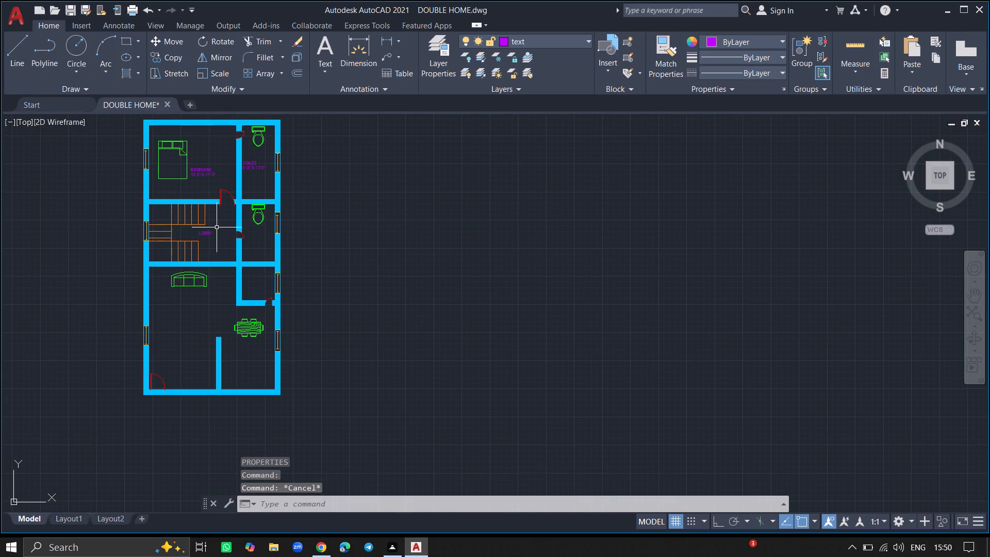
{"action": "scroll", "coordinate": [217, 227], "scroll_direction": "up", "scroll_amount": 4, "text": "ctrl"}
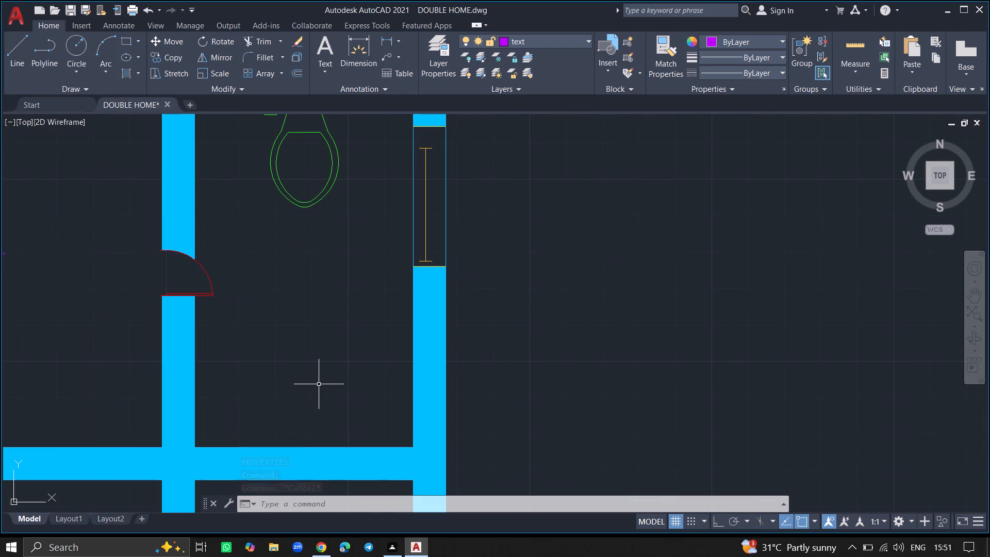
{"action": "type", "text": "MTEXT"}
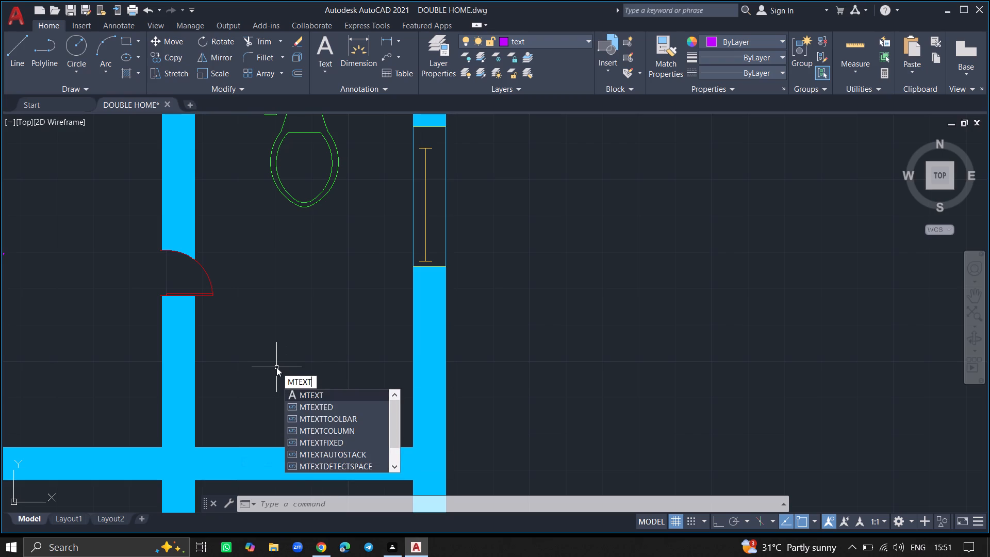
{"action": "key", "text": "Return"}
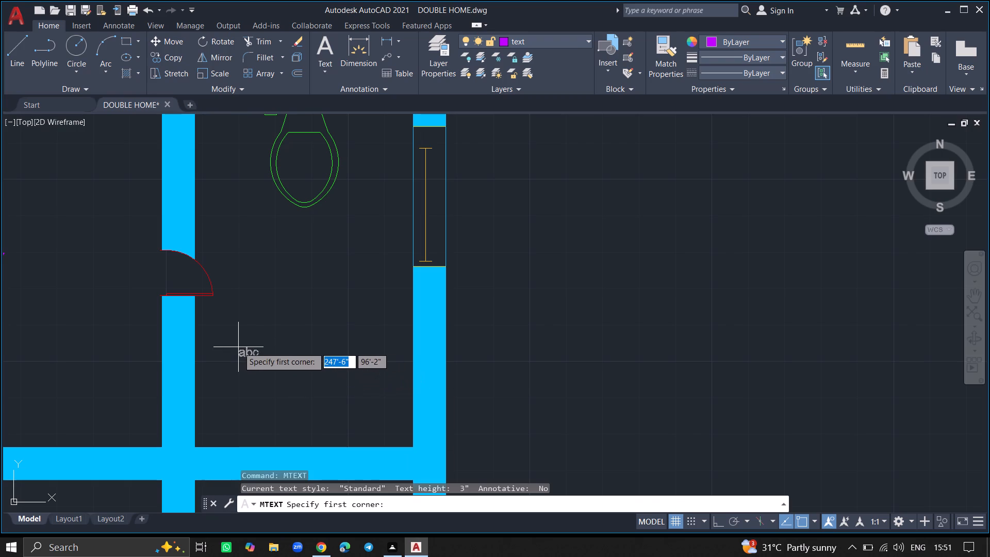
{"action": "left_click", "coordinate": [238, 347]}
{"action": "left_click", "coordinate": [395, 386]}
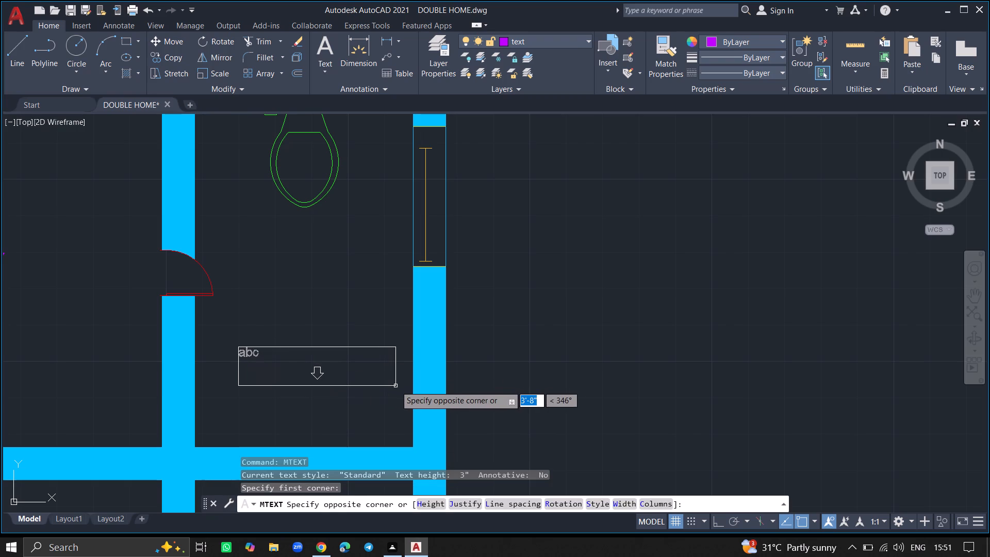
{"action": "type", "text": "TOIL"}
{"action": "type", "text": "ET"}
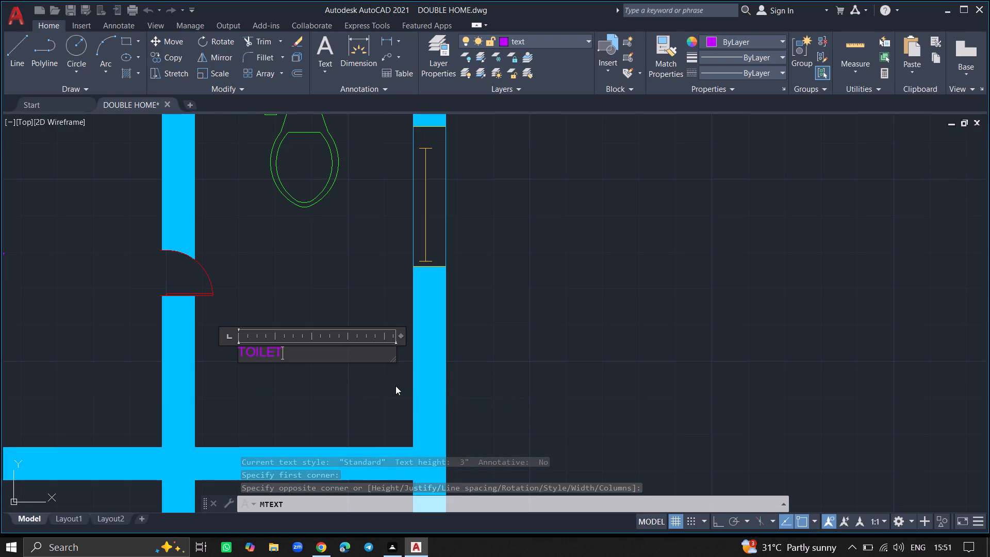
{"action": "key", "text": "space"}
{"action": "key", "text": "Return"}
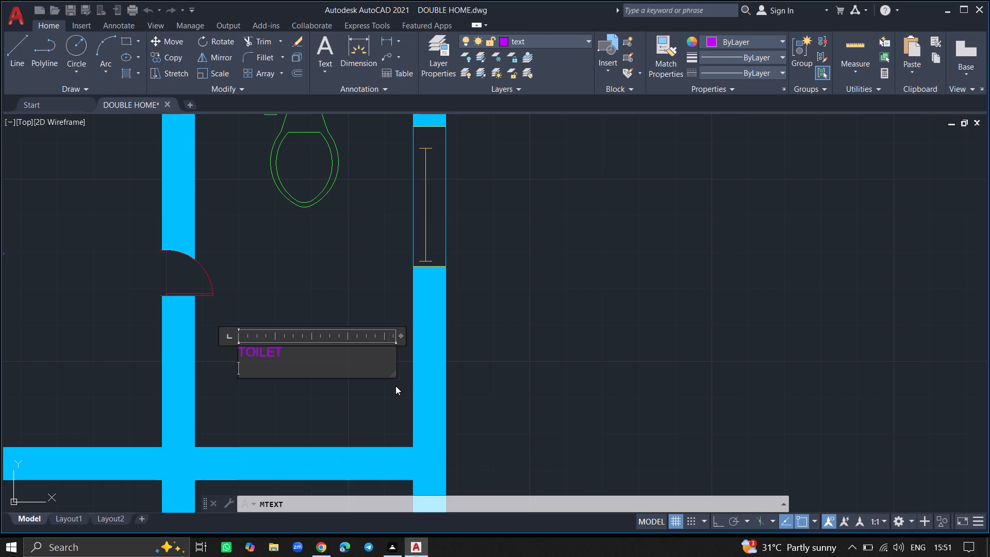
Add the size line 5' 0" X 8' 6" under TOILET and finish the label.
{"action": "key", "text": "5"}
{"action": "type", "text": "' 0\""}
{"action": "key", "text": "space"}
{"action": "type", "text": "X"}
{"action": "key", "text": "space"}
{"action": "type", "text": "8'"}
{"action": "key", "text": "space"}
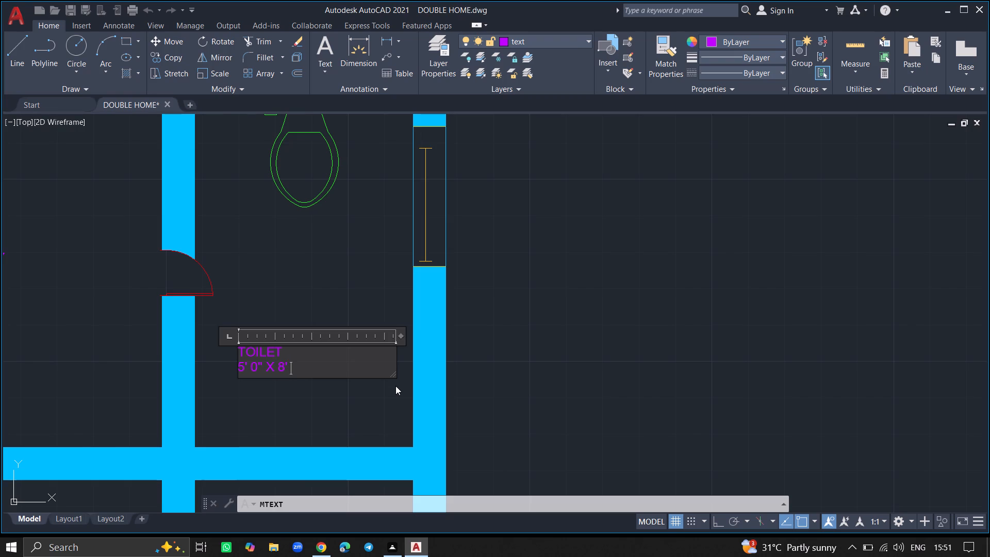
{"action": "key", "text": "6"}
{"action": "key", "text": "shift+quotedbl"}
{"action": "left_click", "coordinate": [372, 426]}
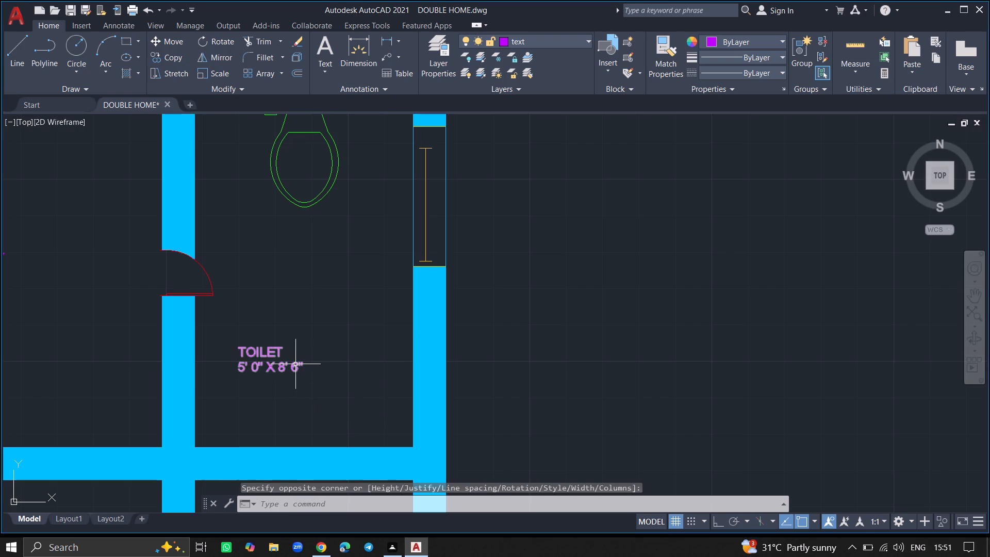
Set the text height of the TOILET label beside the lobby to 5" in its properties, then close the properties and deselect it.
{"action": "left_click", "coordinate": [295, 364]}
{"action": "type", "text": "PR"}
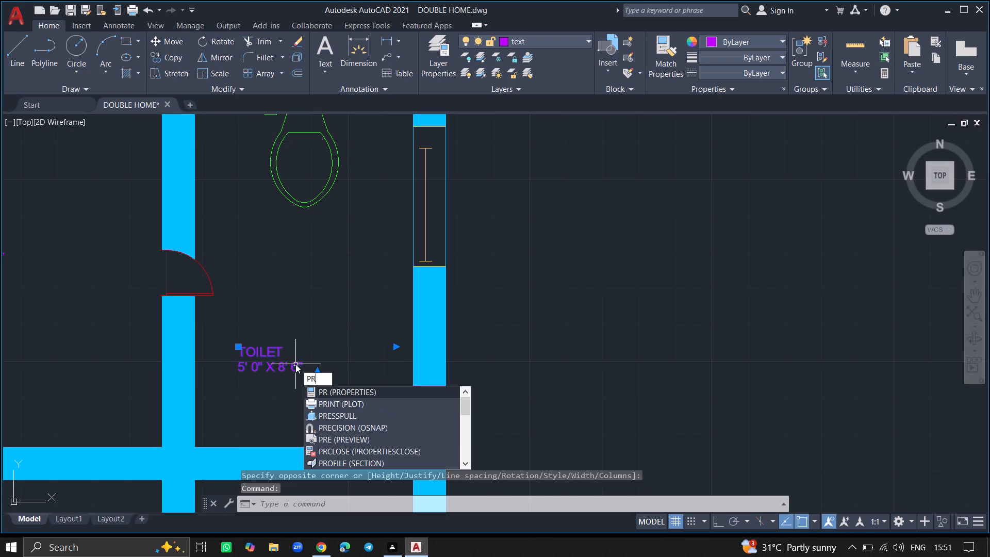
{"action": "left_click", "coordinate": [326, 395]}
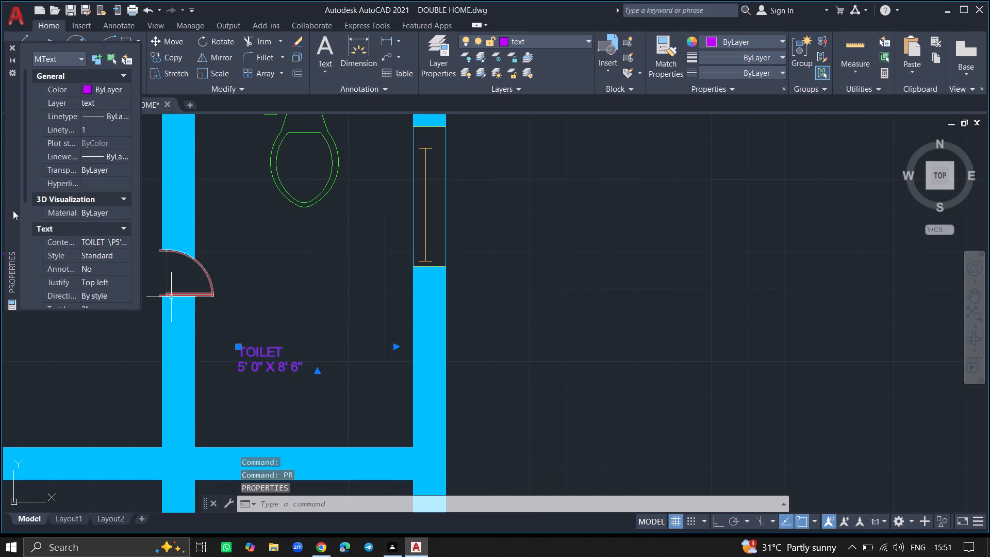
{"action": "left_click", "coordinate": [23, 209]}
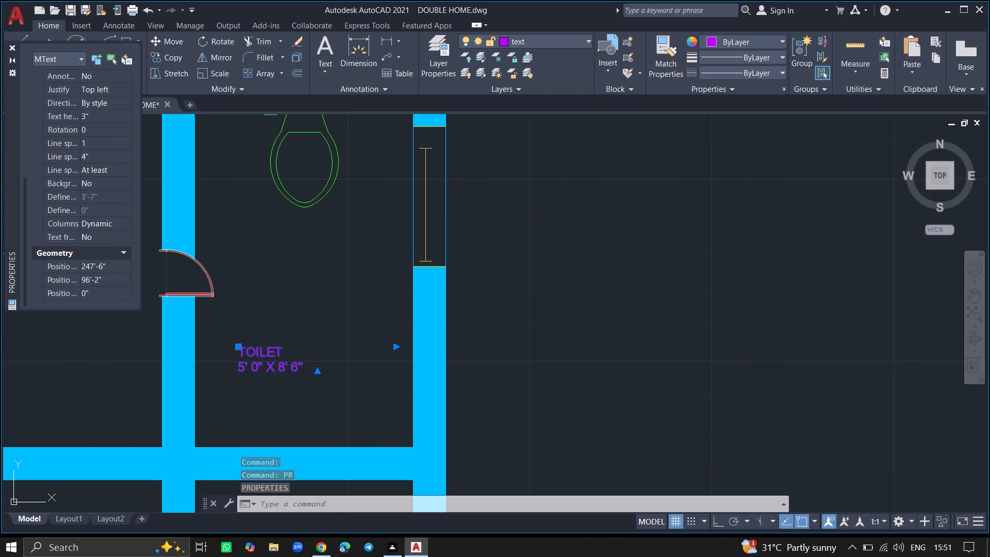
{"action": "left_click", "coordinate": [110, 113]}
{"action": "key", "text": "BackSpace"}
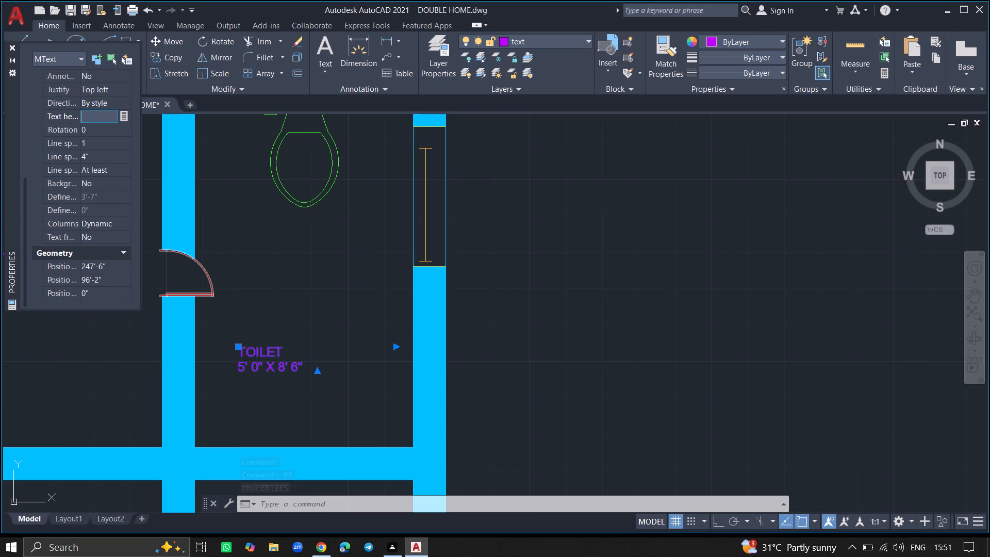
{"action": "type", "text": "5\""}
{"action": "left_click", "coordinate": [224, 171]}
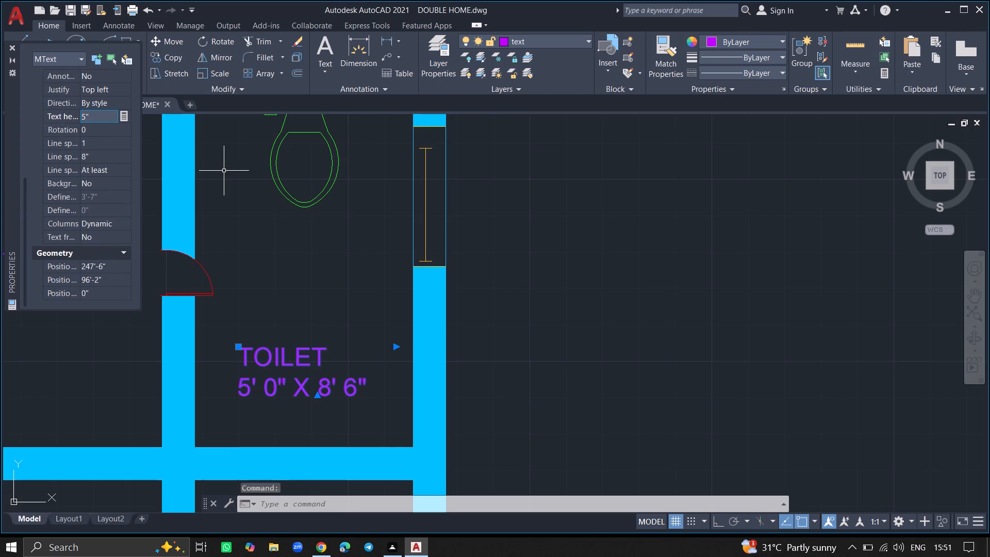
{"action": "left_click", "coordinate": [9, 43]}
{"action": "key", "text": "Escape"}
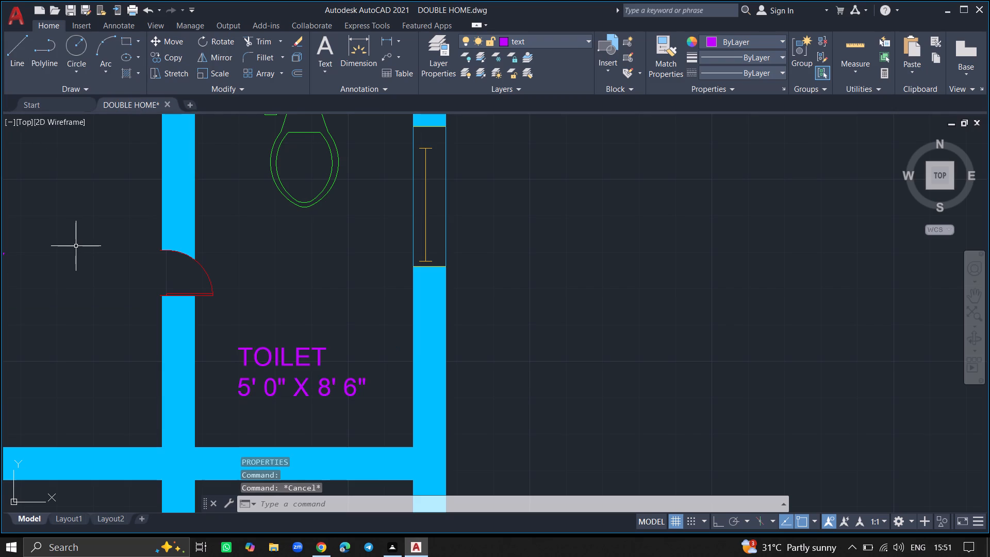
Add a multiline text label in the small room below the lower toilet, reading STORE with 5' 0" on the second line.
{"action": "scroll", "coordinate": [76, 246], "scroll_direction": "down", "scroll_amount": 5, "text": "ctrl"}
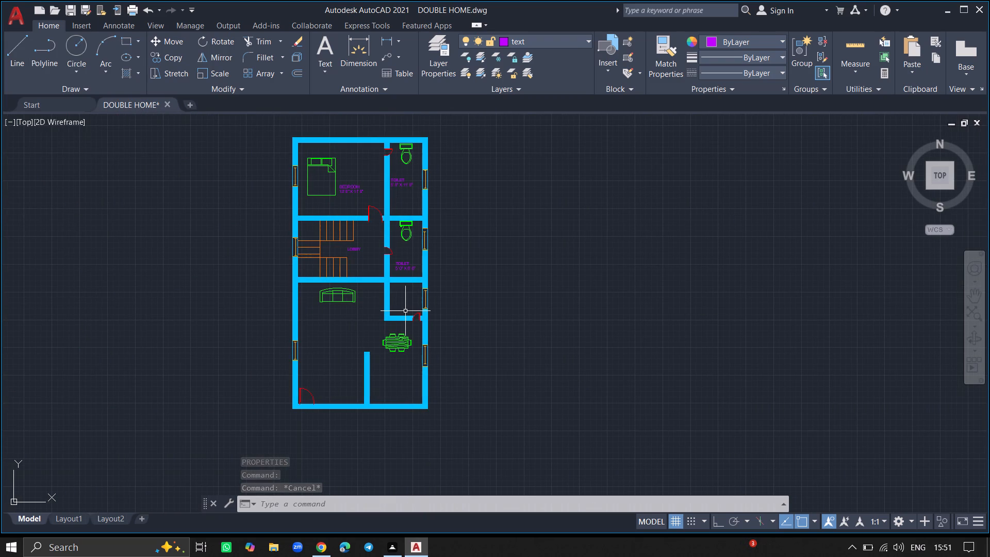
{"action": "scroll", "coordinate": [405, 311], "scroll_direction": "up", "scroll_amount": 5, "text": "ctrl"}
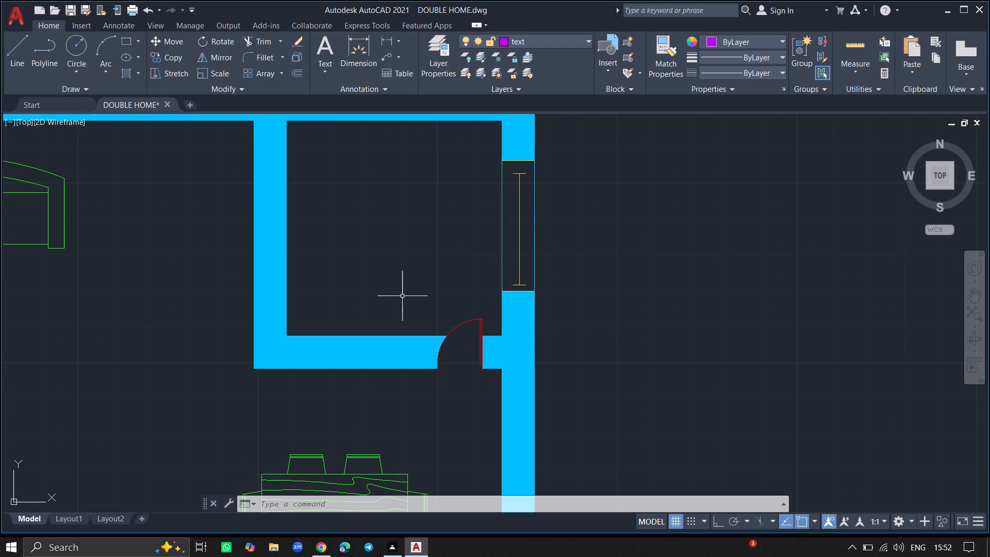
{"action": "type", "text": "MTEXT"}
{"action": "key", "text": "Return"}
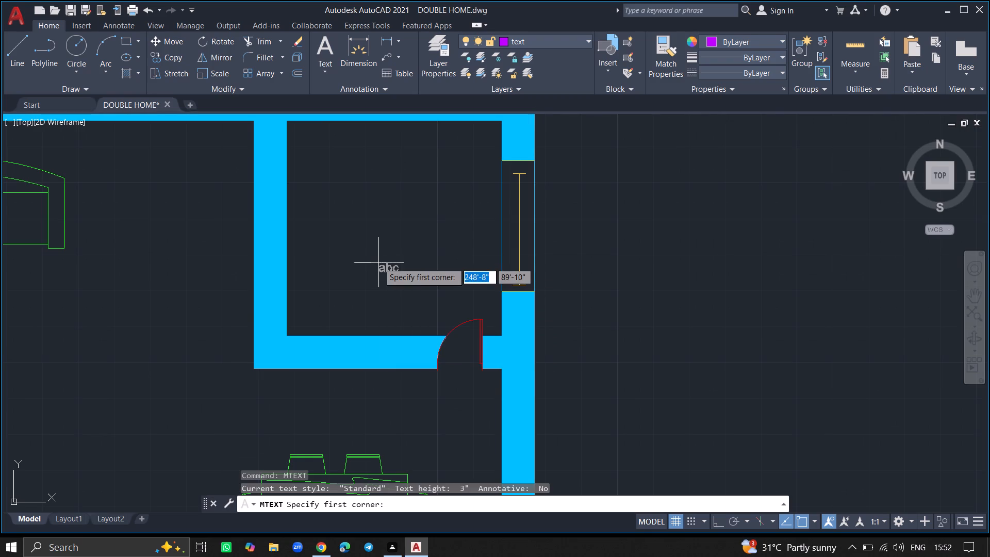
{"action": "left_click", "coordinate": [308, 202]}
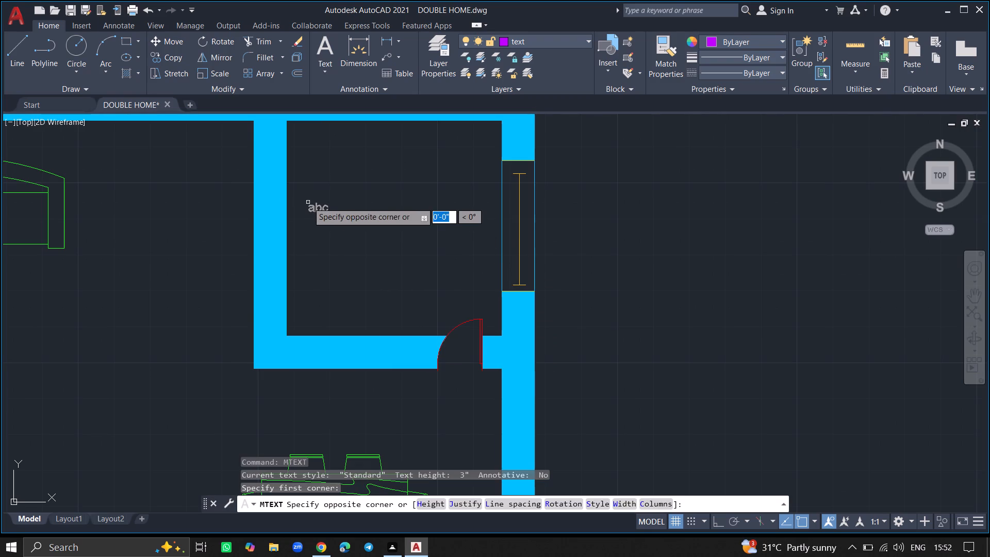
{"action": "left_click", "coordinate": [470, 233]}
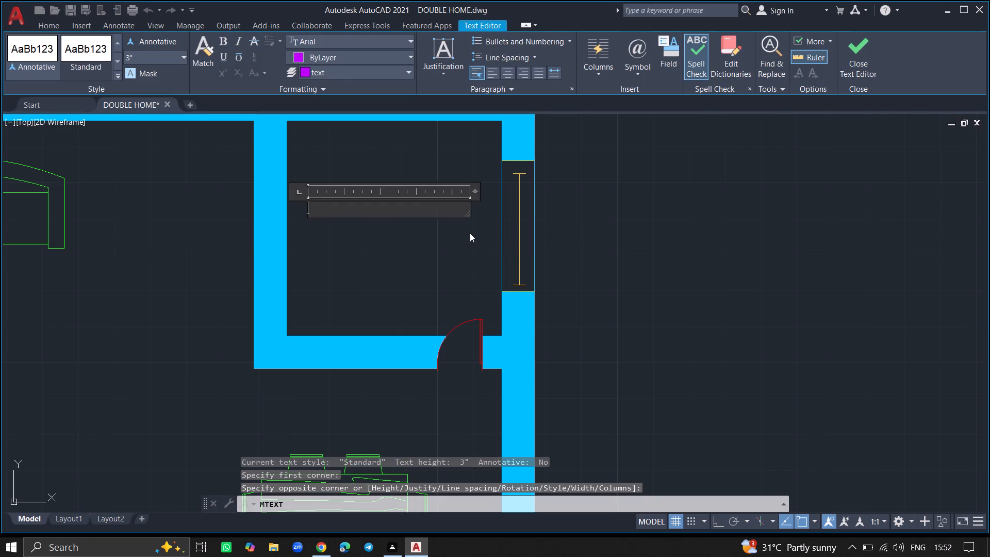
{"action": "type", "text": "STORE"}
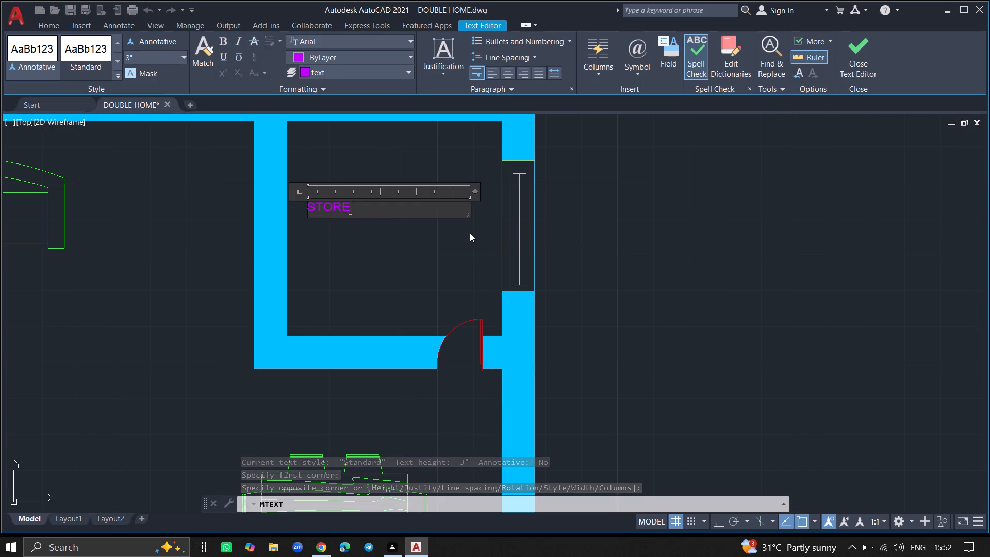
{"action": "key", "text": "space"}
{"action": "key", "text": "Return"}
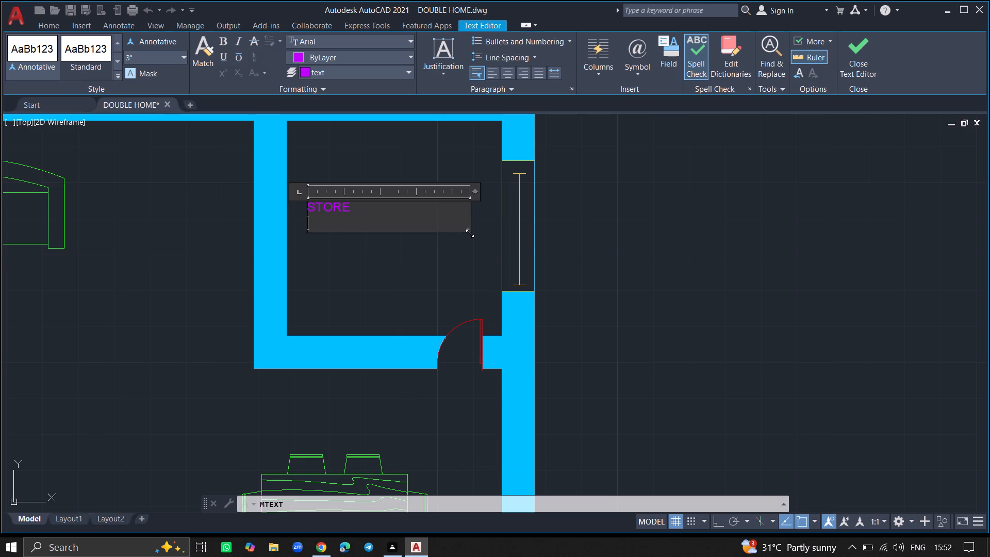
{"action": "type", "text": "5' 0\""}
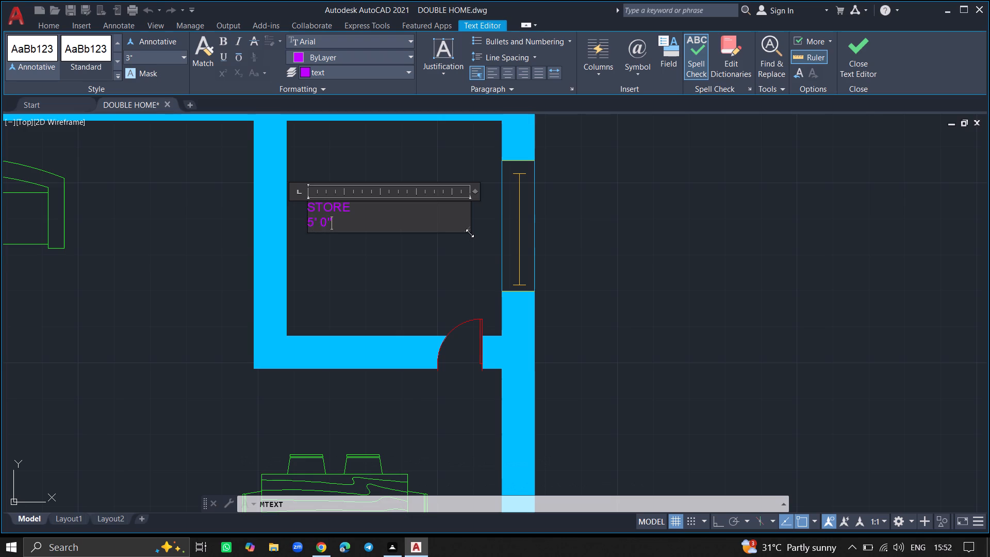
{"action": "left_click", "coordinate": [470, 243]}
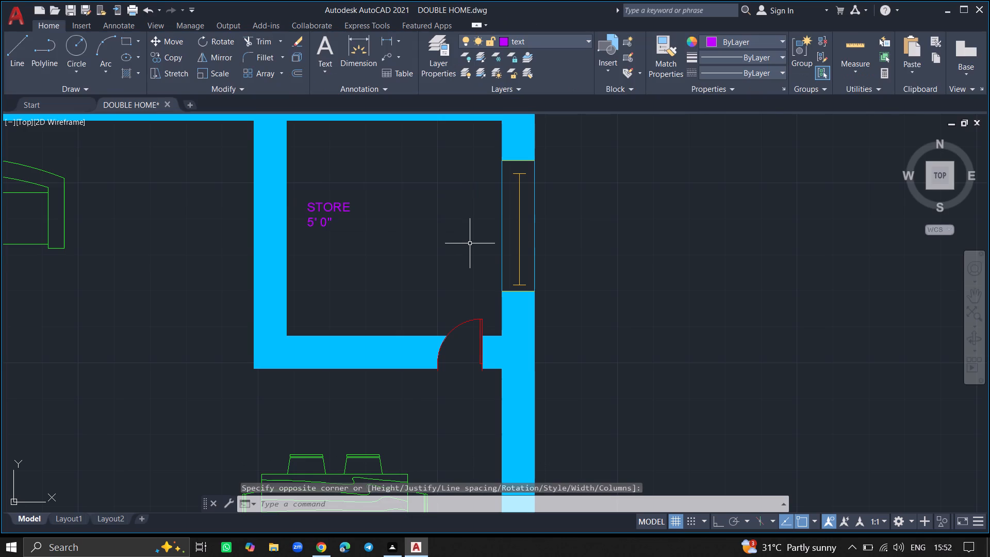
Set the STORE label's text height to 5" in its properties, then close the properties and deselect the label.
{"action": "left_click", "coordinate": [349, 212]}
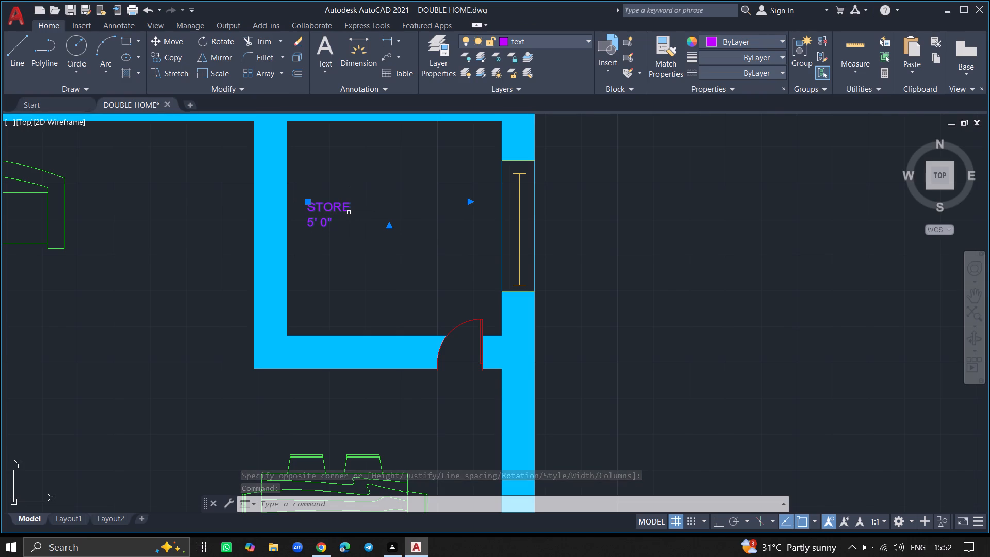
{"action": "type", "text": "PR"}
{"action": "key", "text": "Return"}
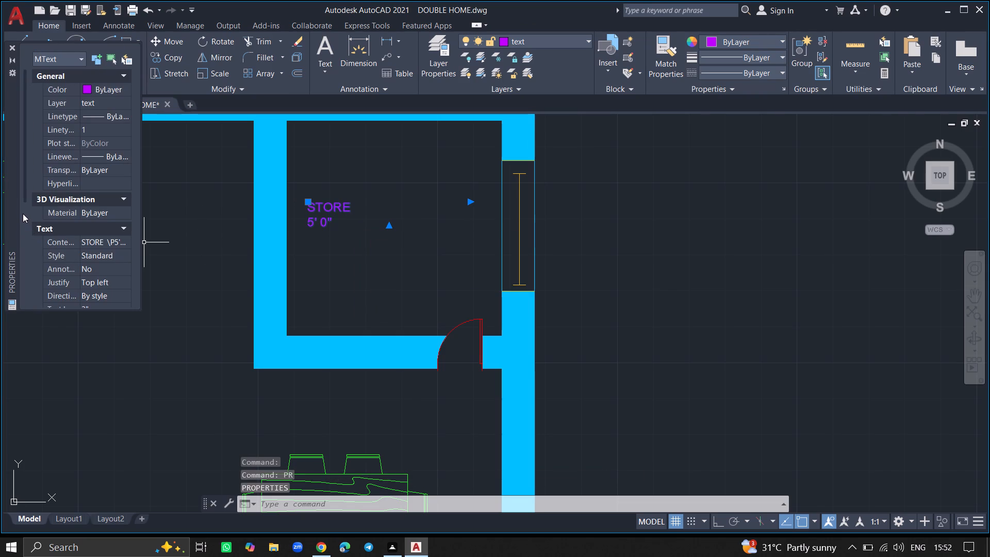
{"action": "left_click", "coordinate": [23, 214]}
{"action": "left_click", "coordinate": [110, 117]}
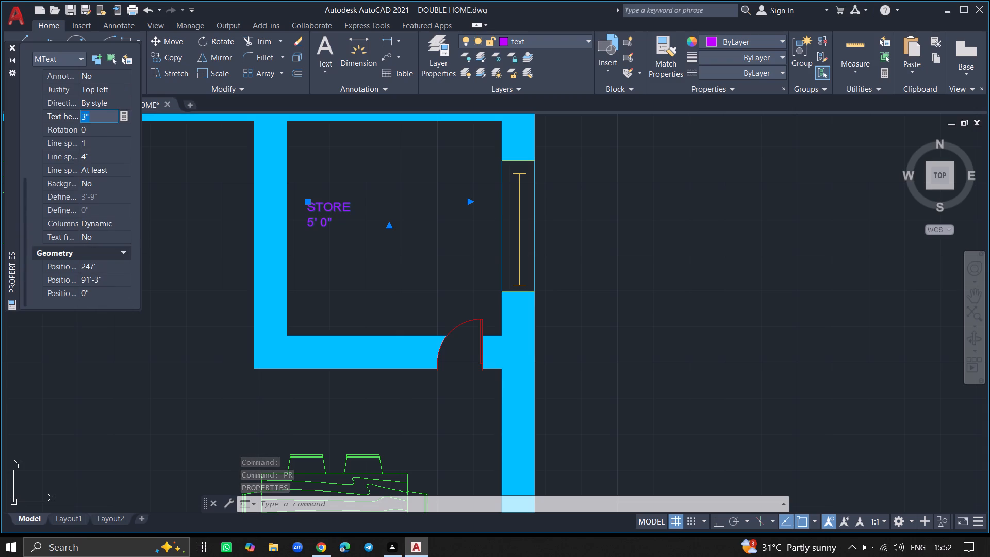
{"action": "key", "text": "BackSpace"}
{"action": "key", "text": "5"}
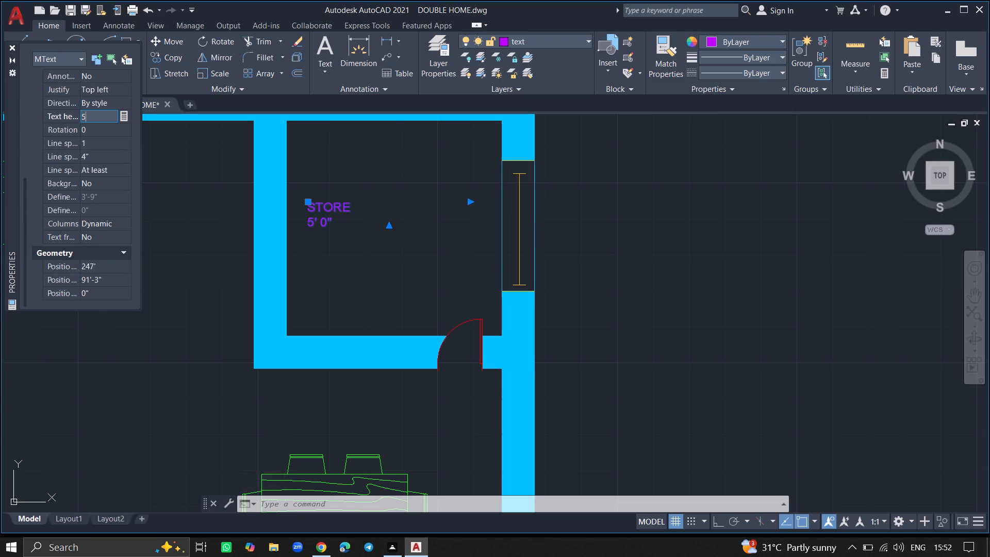
{"action": "key", "text": "shift+quotedbl"}
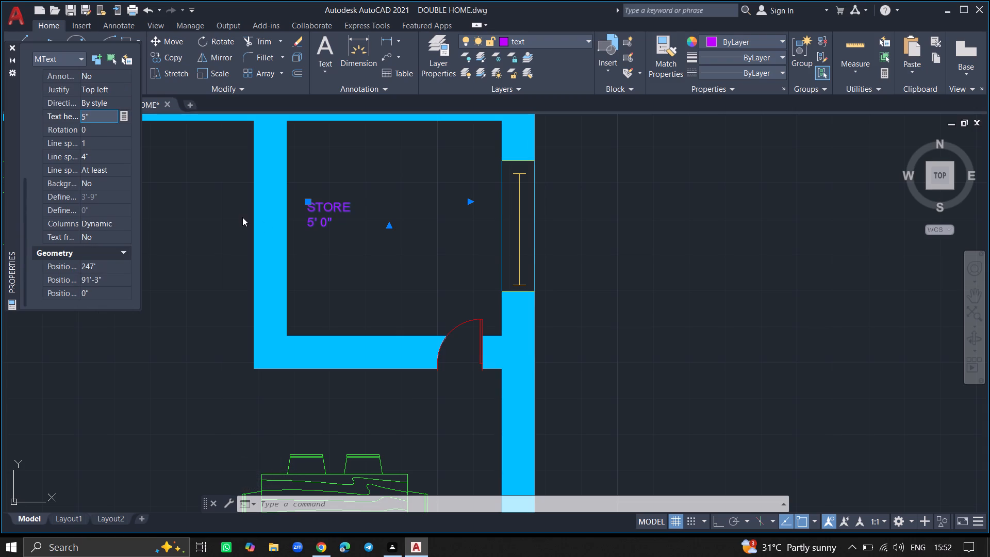
{"action": "left_click", "coordinate": [242, 217]}
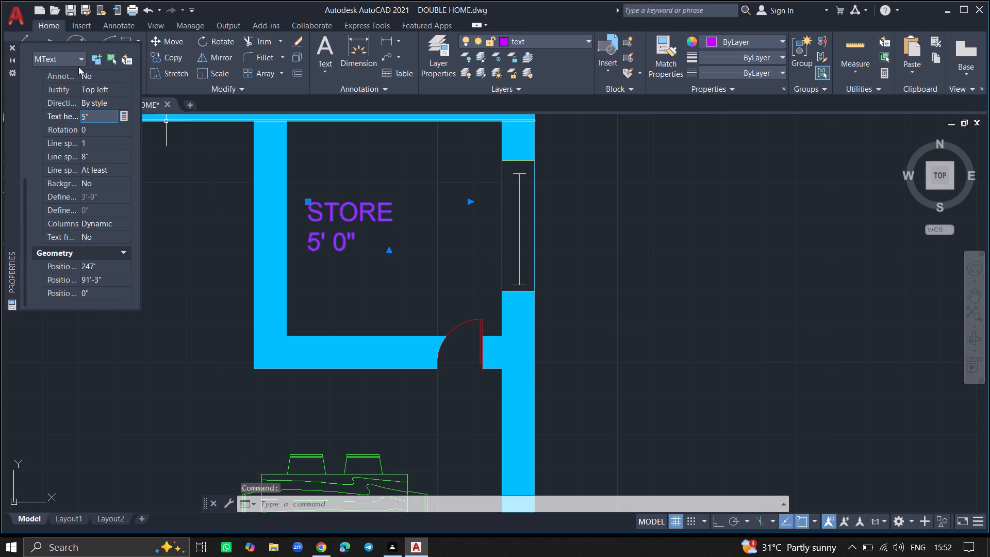
{"action": "left_click", "coordinate": [10, 45]}
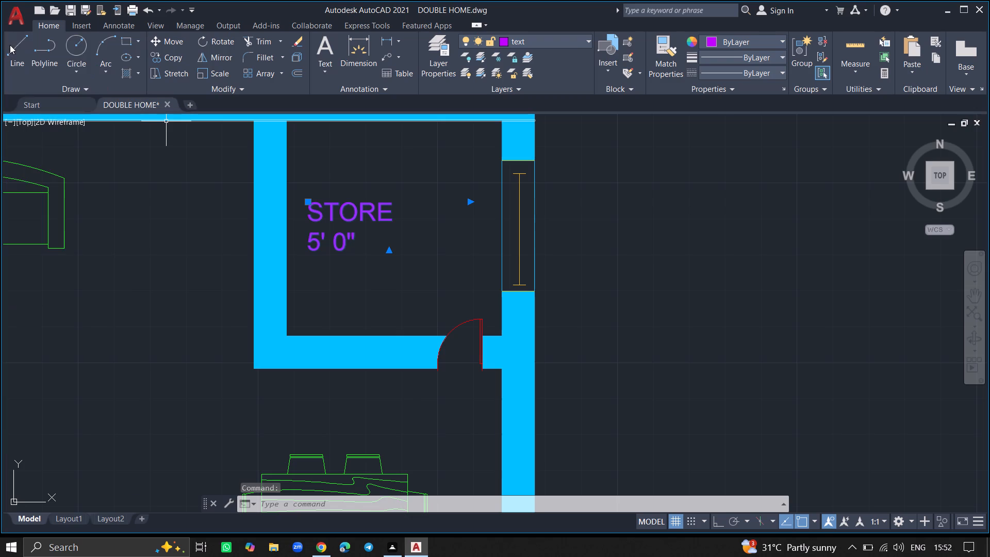
{"action": "key", "text": "Escape"}
Explode the dining table block below the store into separate lines.
{"action": "scroll", "coordinate": [82, 177], "scroll_direction": "down", "scroll_amount": 2, "text": "ctrl"}
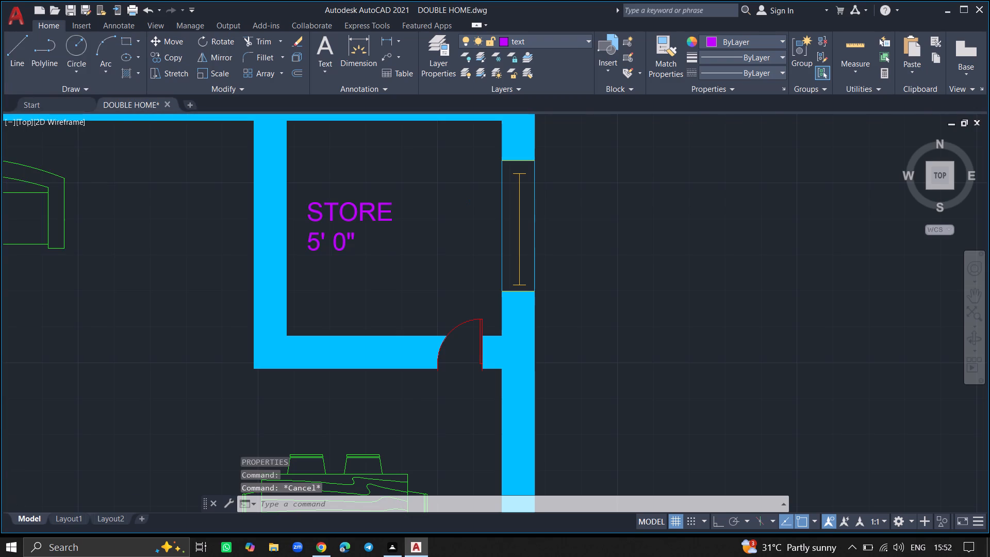
{"action": "scroll", "coordinate": [82, 177], "scroll_direction": "down", "scroll_amount": 2, "text": "ctrl"}
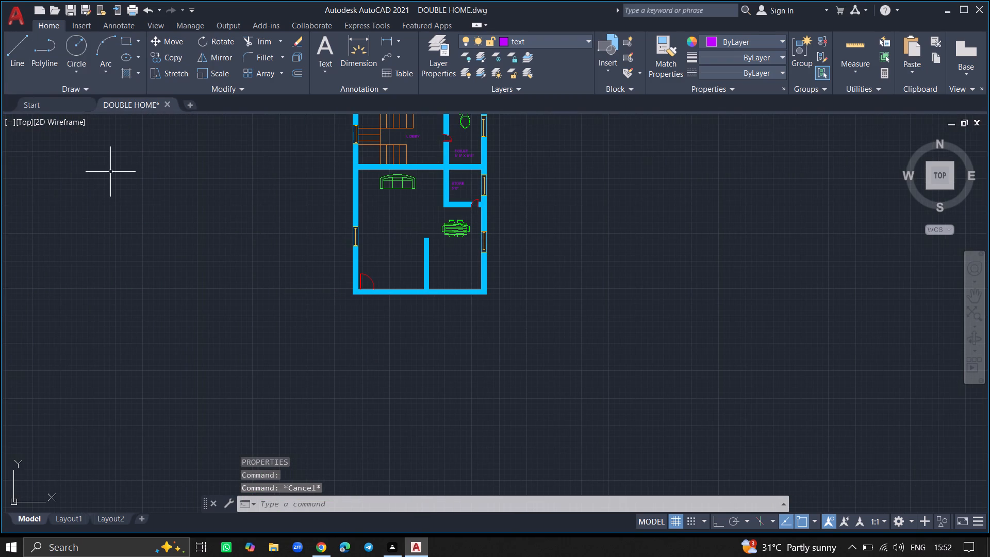
{"action": "scroll", "coordinate": [147, 178], "scroll_direction": "down", "scroll_amount": 3, "text": "ctrl"}
{"action": "scroll", "coordinate": [190, 138], "scroll_direction": "up", "scroll_amount": 5, "text": "ctrl"}
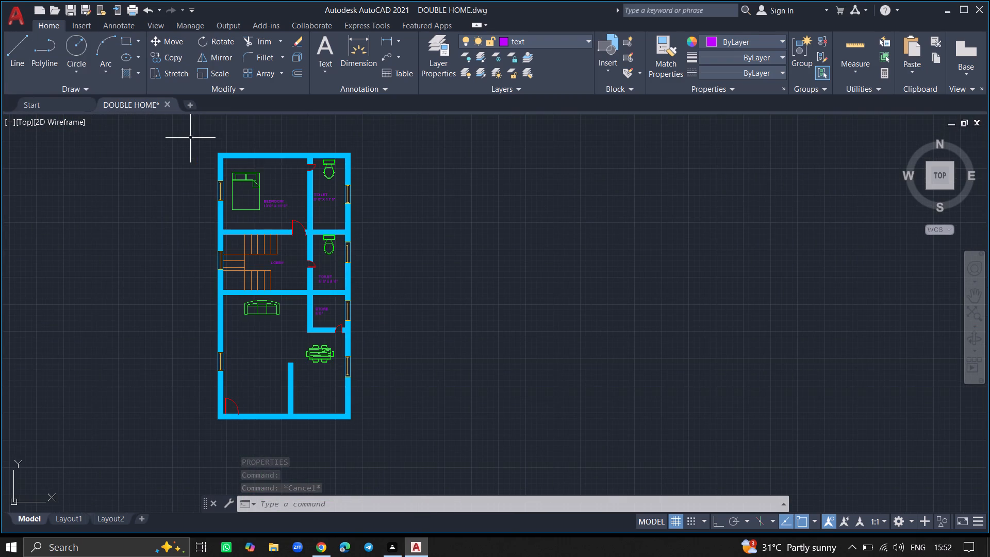
{"action": "scroll", "coordinate": [278, 288], "scroll_direction": "up", "scroll_amount": 4, "text": "ctrl"}
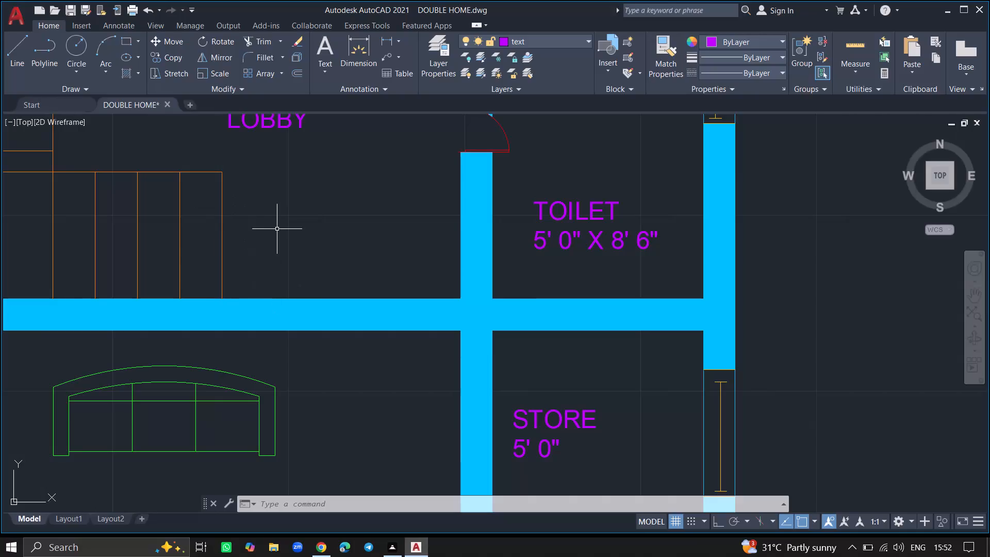
{"action": "scroll", "coordinate": [279, 230], "scroll_direction": "down", "scroll_amount": 3, "text": "ctrl"}
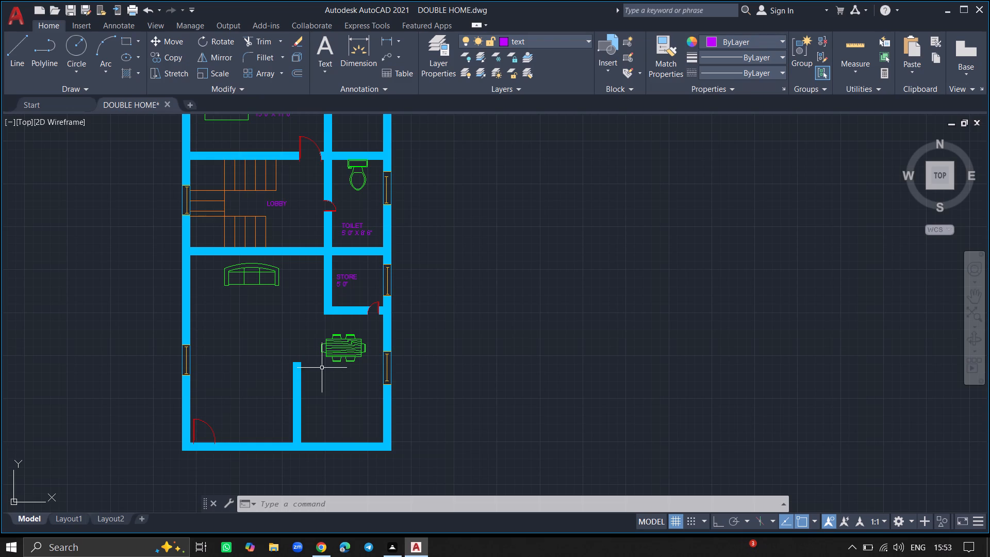
{"action": "scroll", "coordinate": [330, 356], "scroll_direction": "up", "scroll_amount": 4, "text": "ctrl"}
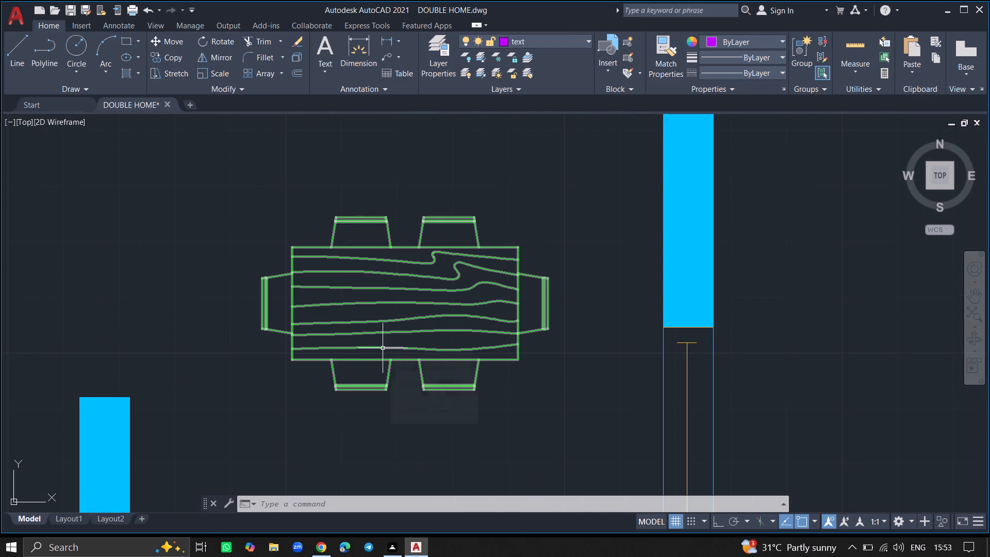
{"action": "type", "text": "EXPLO"}
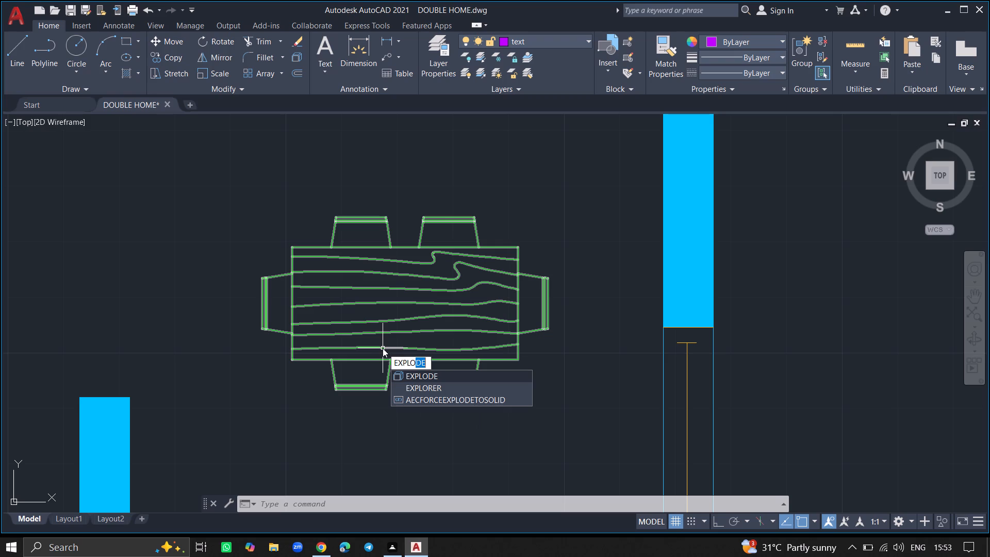
{"action": "left_click", "coordinate": [398, 372]}
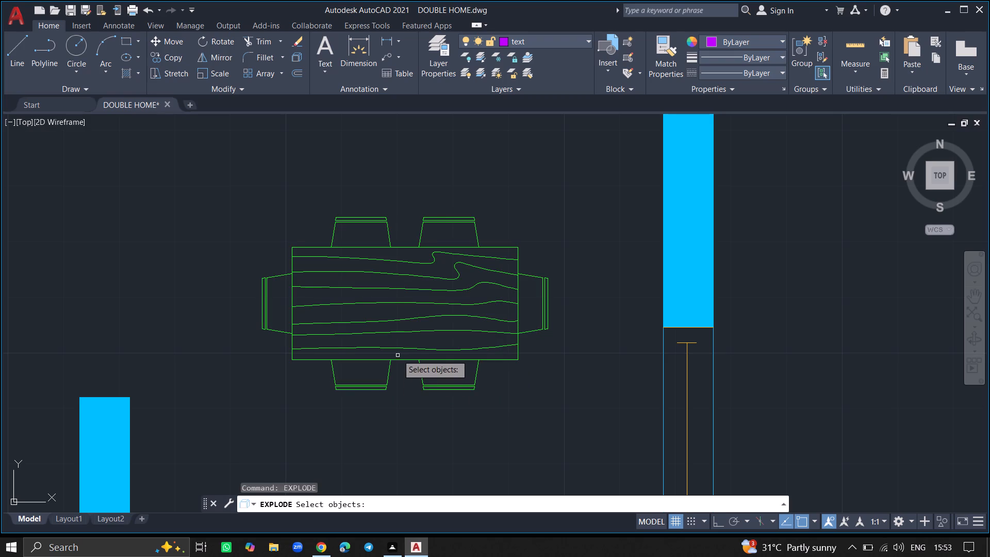
{"action": "left_click", "coordinate": [397, 348]}
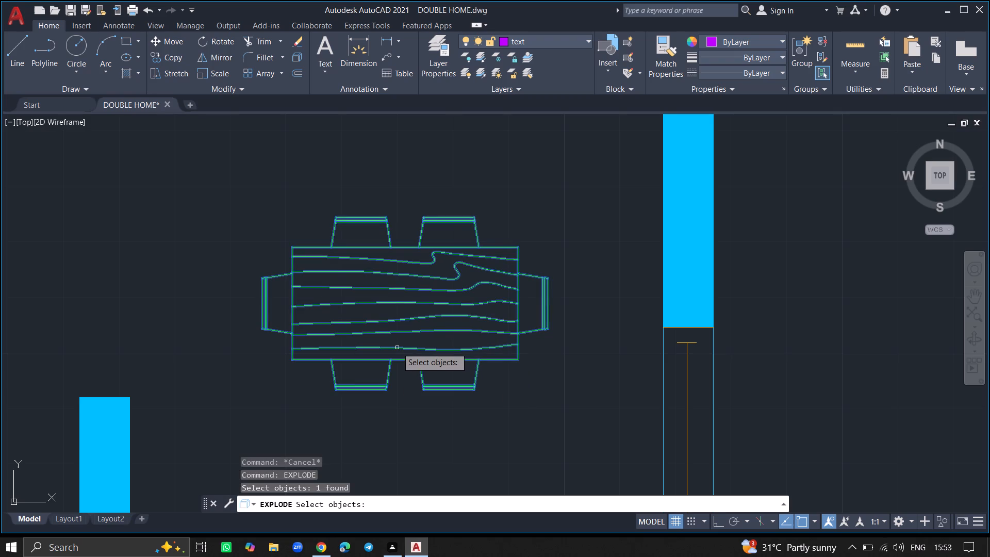
{"action": "key", "text": "Return"}
Delete the seven wavy wood-grain lines inside the dining table's rectangular top.
{"action": "left_click", "coordinate": [397, 348]}
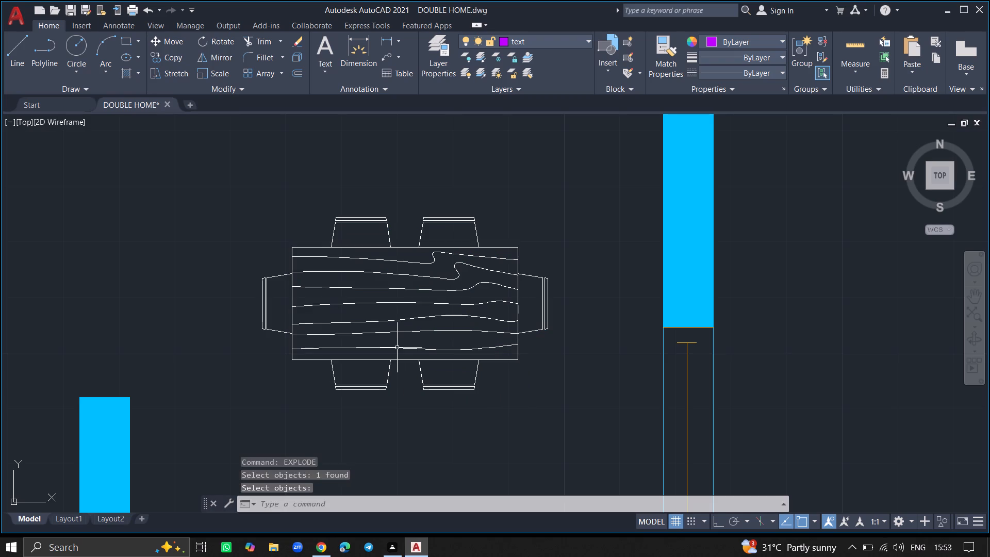
{"action": "left_click", "coordinate": [397, 348]}
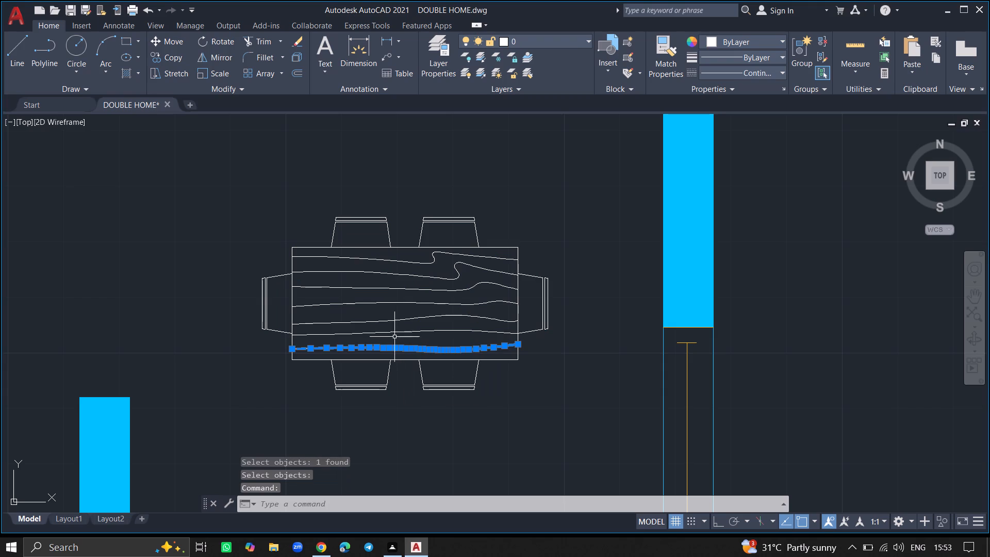
{"action": "left_click", "coordinate": [393, 331]}
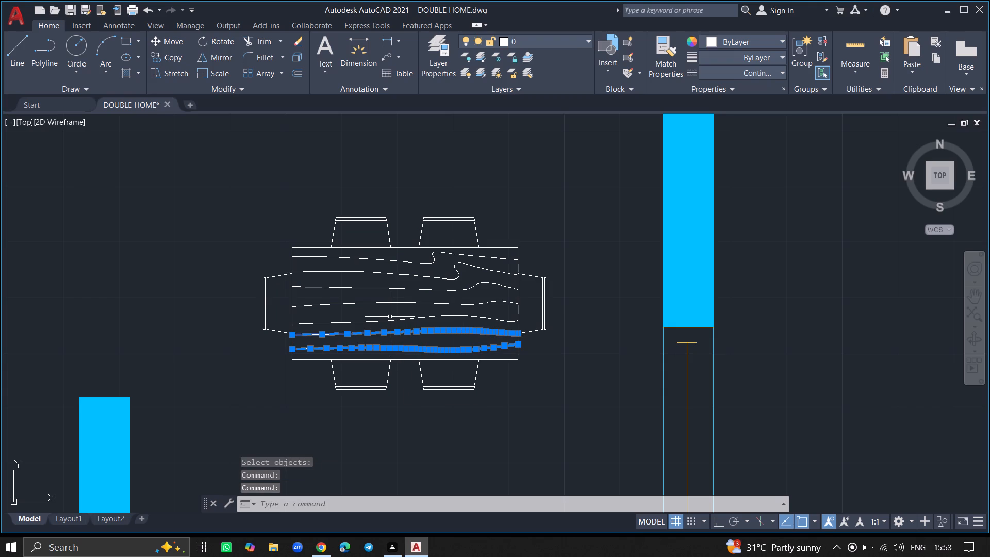
{"action": "left_click", "coordinate": [390, 321]}
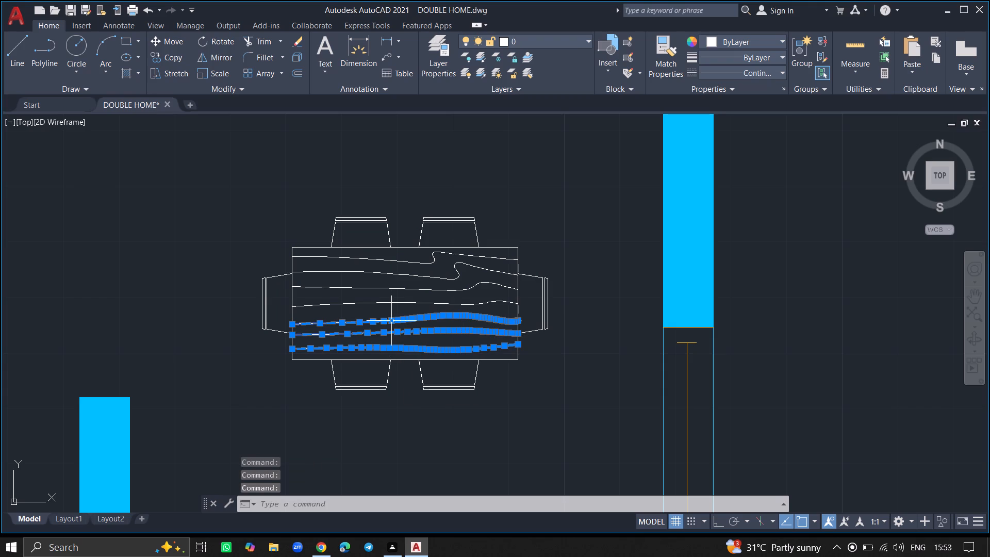
{"action": "left_click", "coordinate": [388, 303]}
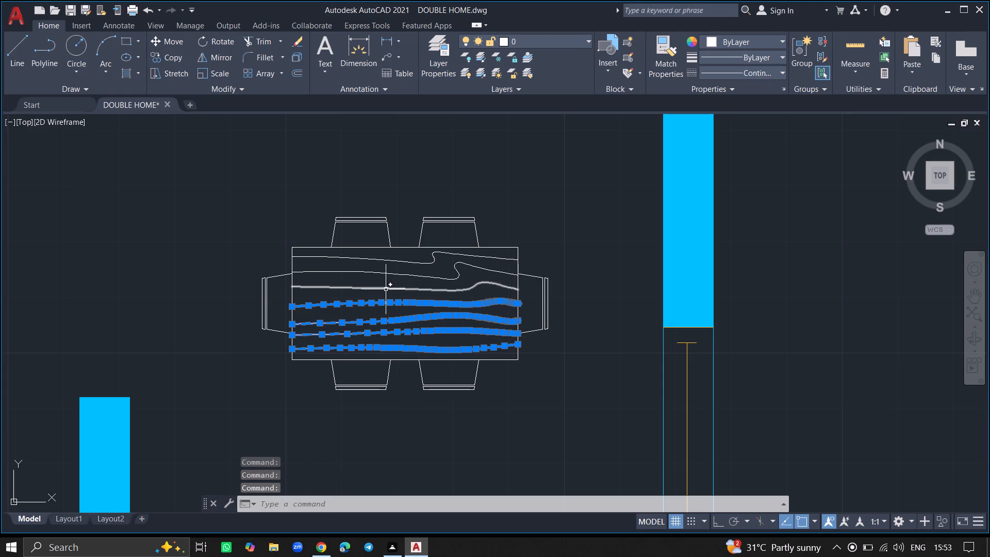
{"action": "left_click", "coordinate": [386, 289]}
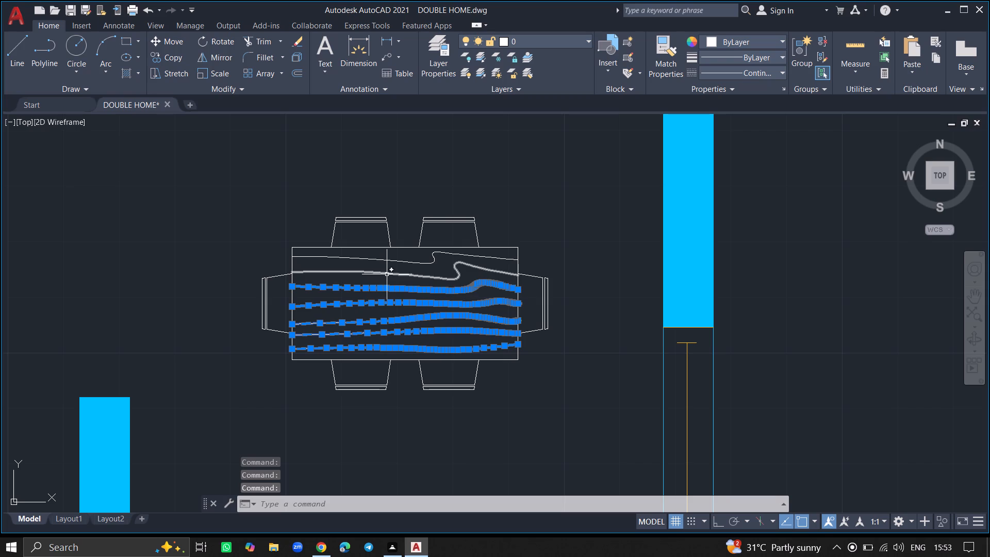
{"action": "left_click", "coordinate": [386, 273]}
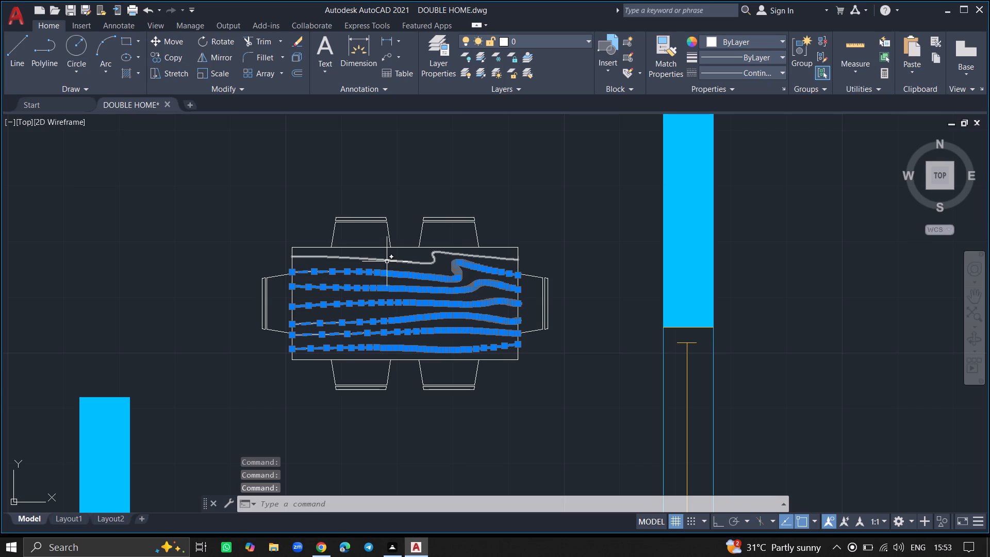
{"action": "left_click", "coordinate": [387, 261]}
{"action": "key", "text": "Delete"}
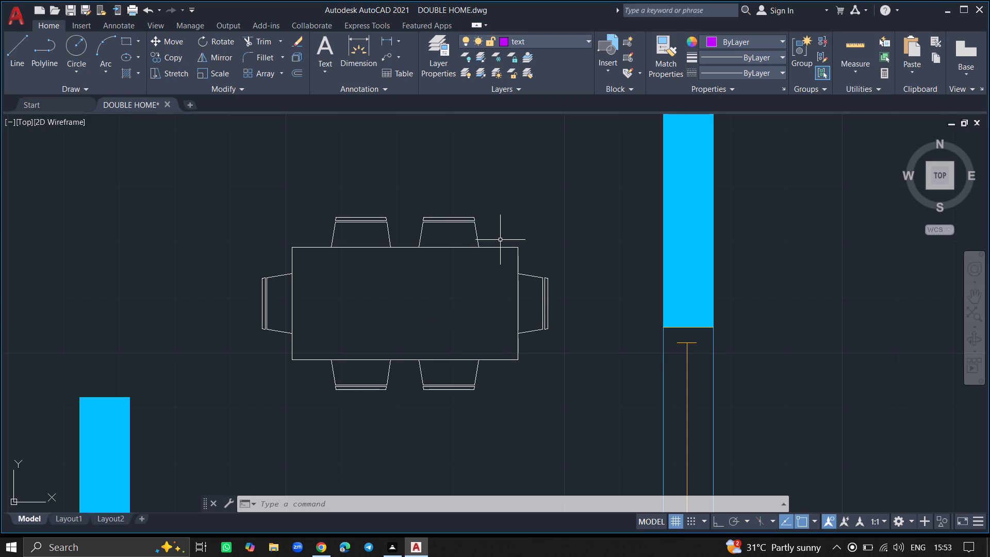
Move the dining table outline and its six chairs to the furniture layer, then deselect them.
{"action": "left_click", "coordinate": [475, 236]}
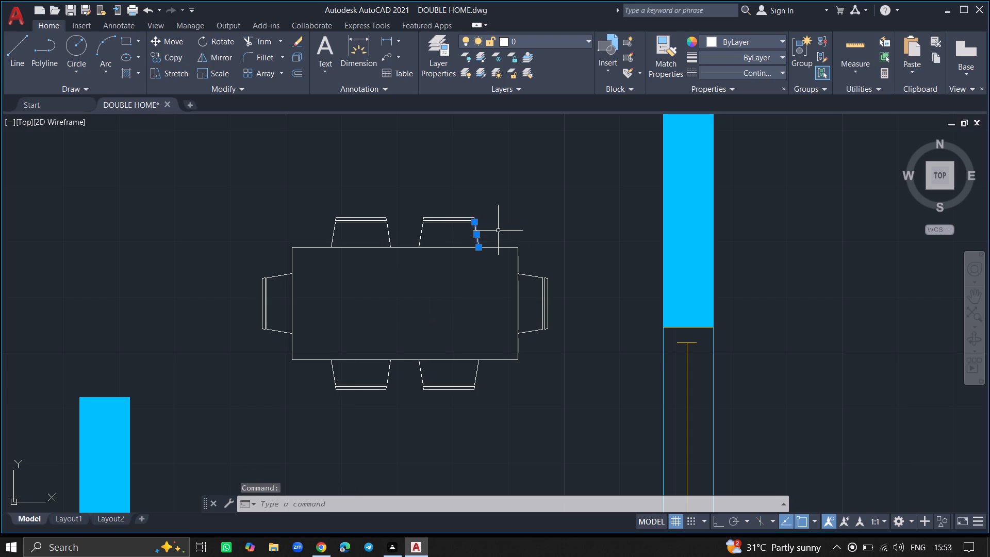
{"action": "key", "text": "Escape"}
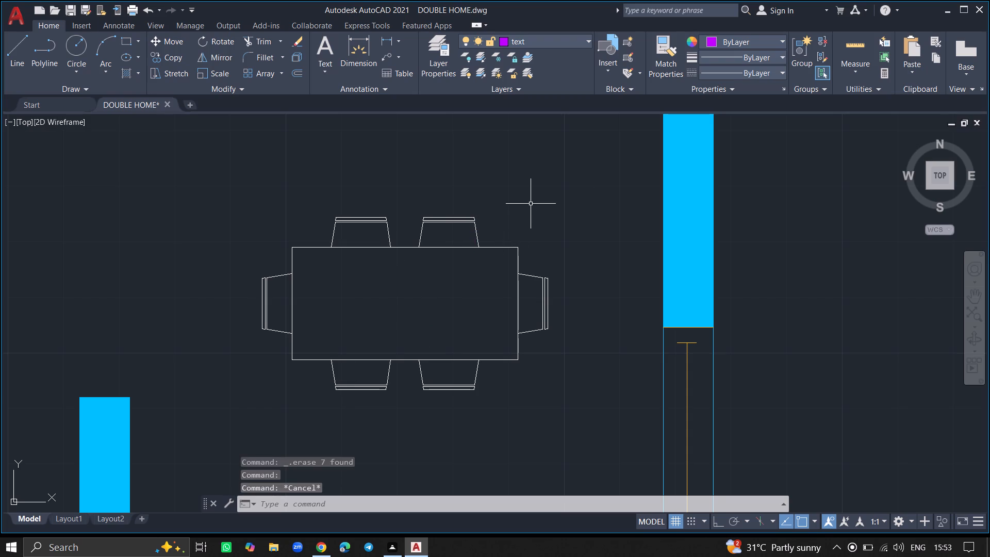
{"action": "left_click", "coordinate": [570, 185]}
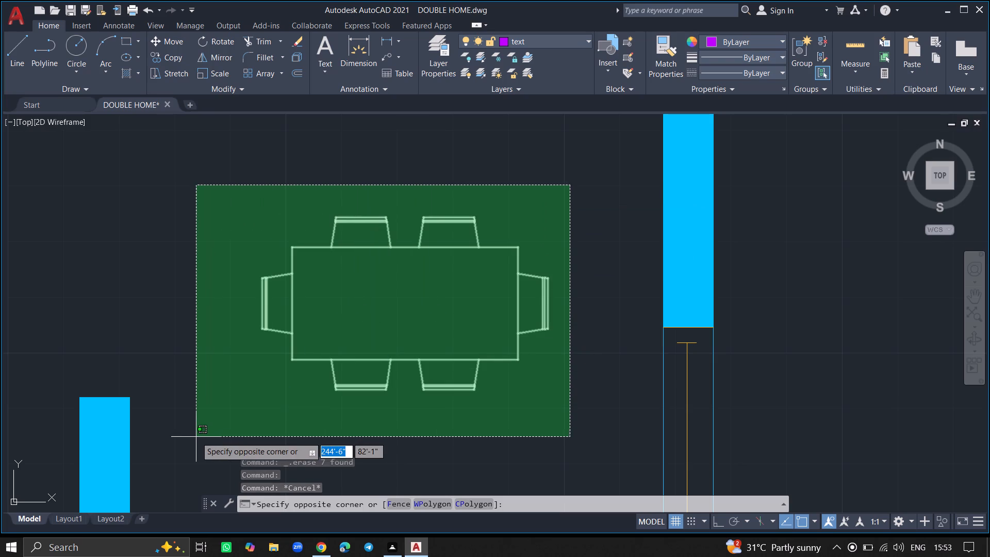
{"action": "left_click", "coordinate": [196, 437]}
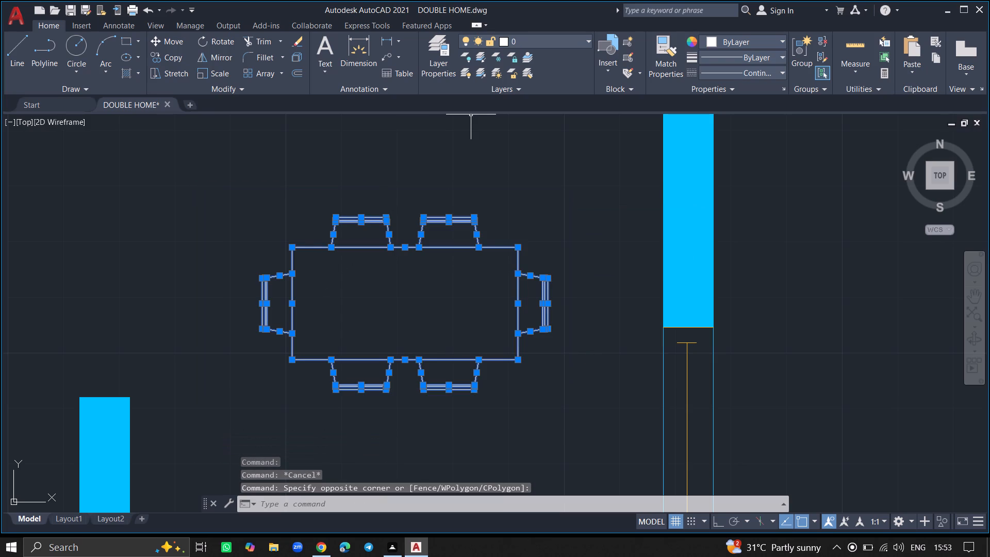
{"action": "left_click", "coordinate": [544, 40]}
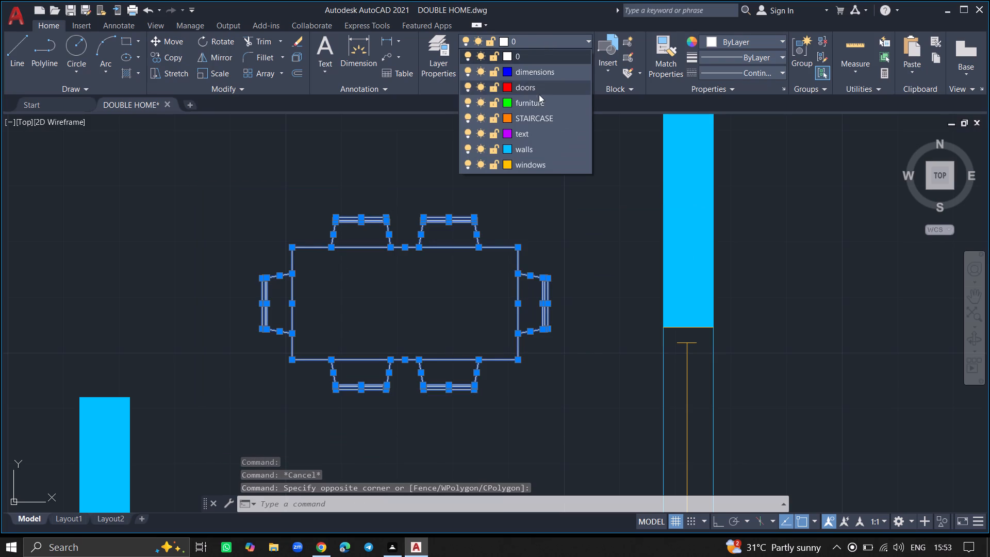
{"action": "left_click", "coordinate": [540, 105]}
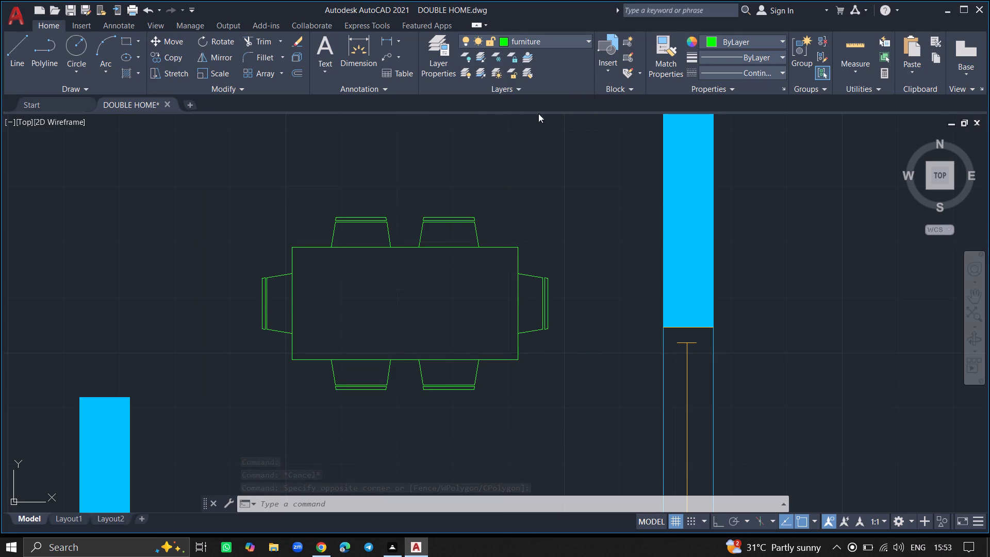
{"action": "key", "text": "Escape"}
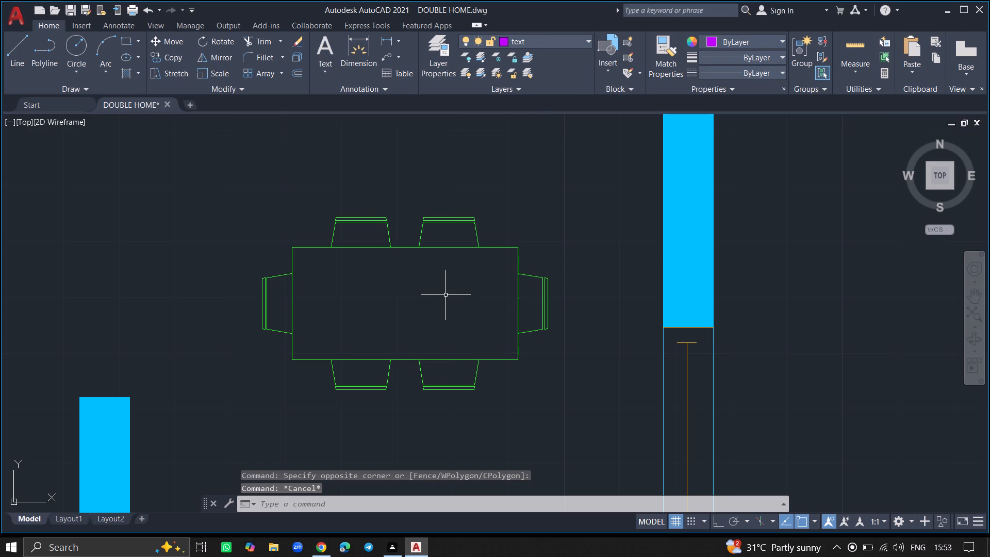
Add a multiline text label reading DINNING inside the dining table's top.
{"action": "type", "text": "MTEXT"}
{"action": "key", "text": "Return"}
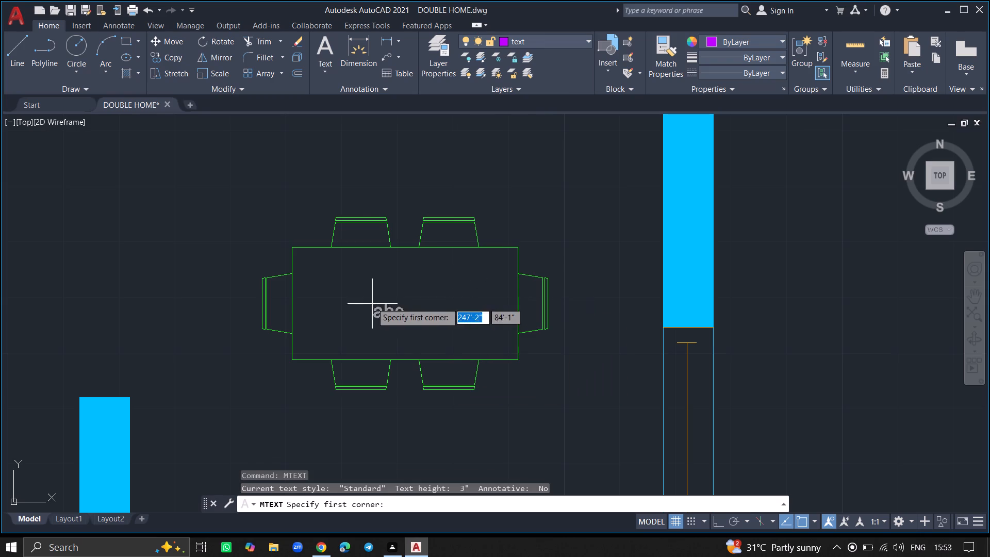
{"action": "left_click", "coordinate": [311, 300]}
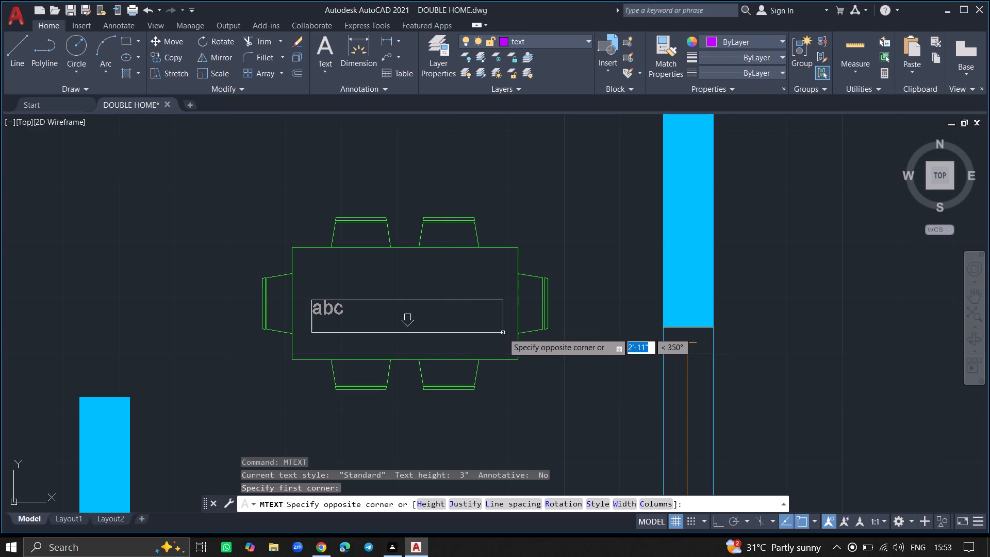
{"action": "left_click", "coordinate": [503, 333]}
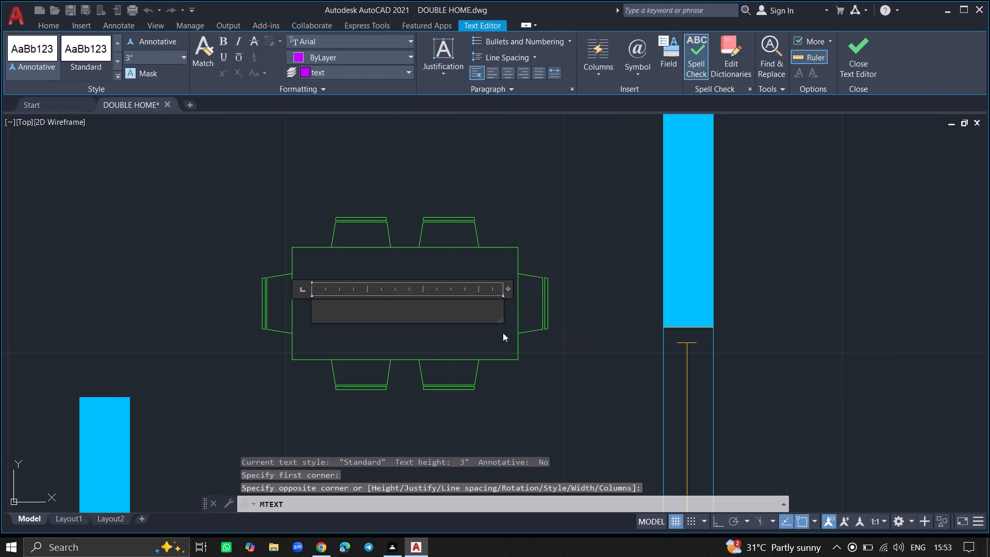
{"action": "type", "text": "DI"}
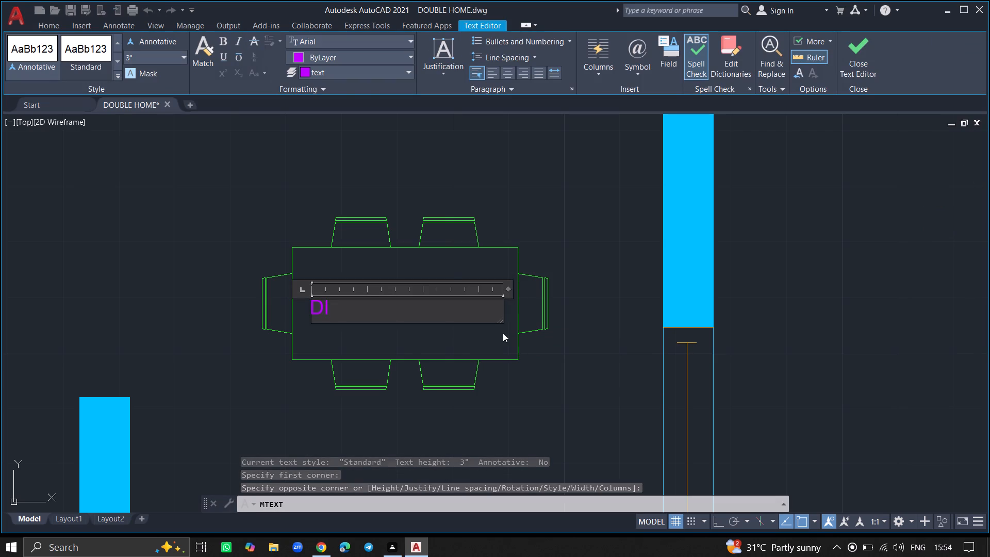
{"action": "type", "text": "NNING"}
{"action": "key", "text": "space"}
{"action": "left_click", "coordinate": [503, 333]}
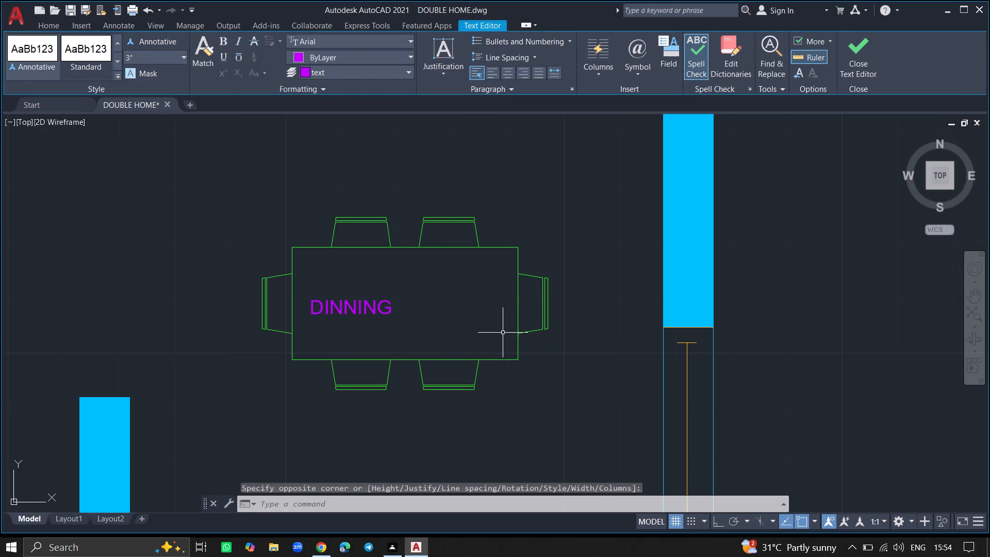
Set the DINNING label's text height to 5" in its properties, then close the properties and deselect the label.
{"action": "left_click", "coordinate": [380, 304]}
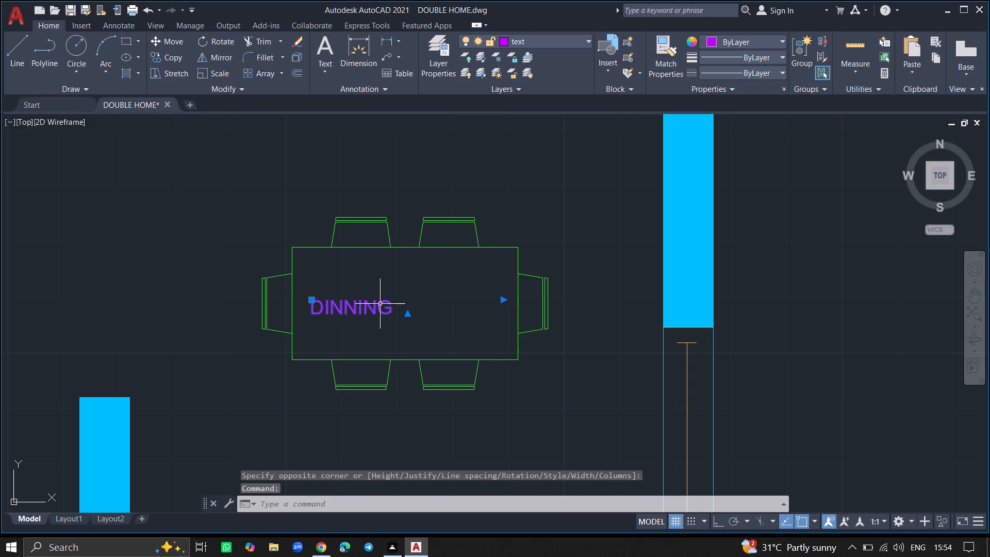
{"action": "type", "text": "PR"}
{"action": "key", "text": "Return"}
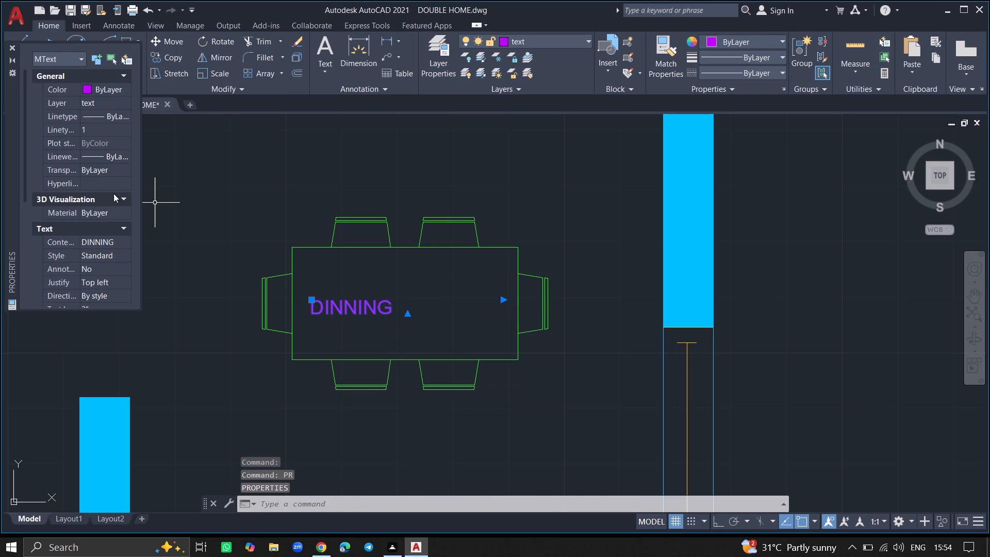
{"action": "left_click", "coordinate": [24, 206]}
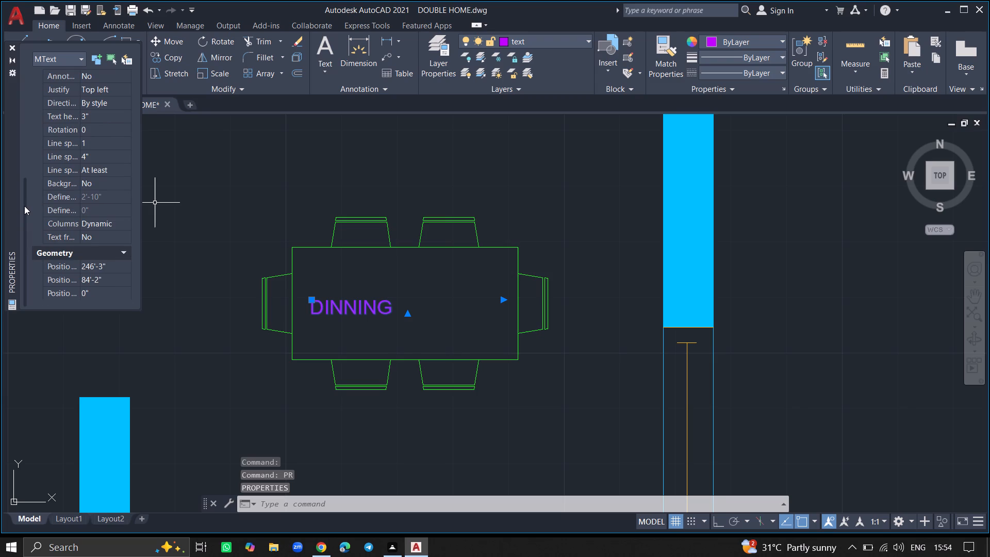
{"action": "left_click", "coordinate": [103, 113]}
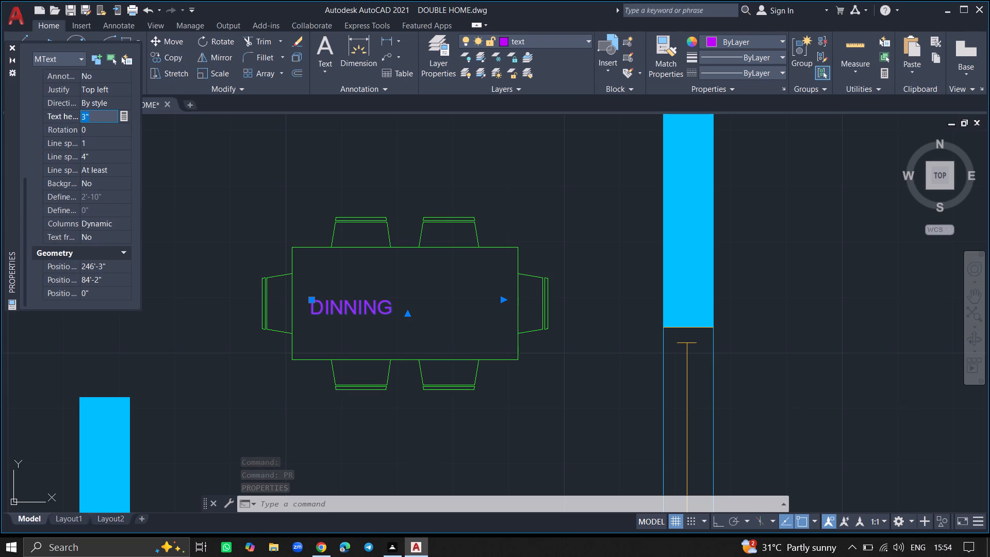
{"action": "key", "text": "BackSpace"}
{"action": "key", "text": "5"}
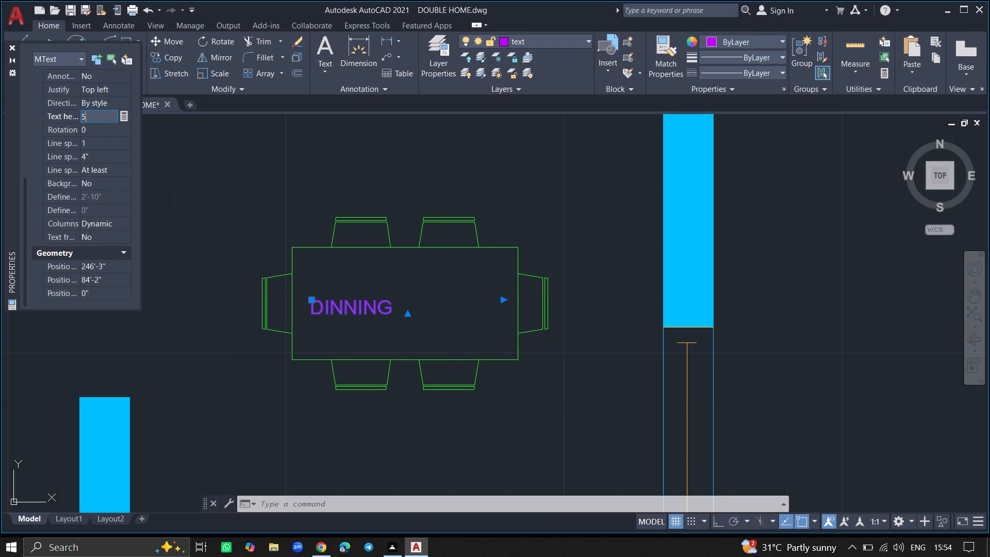
{"action": "key", "text": "shift+quotedbl"}
{"action": "left_click", "coordinate": [176, 161]}
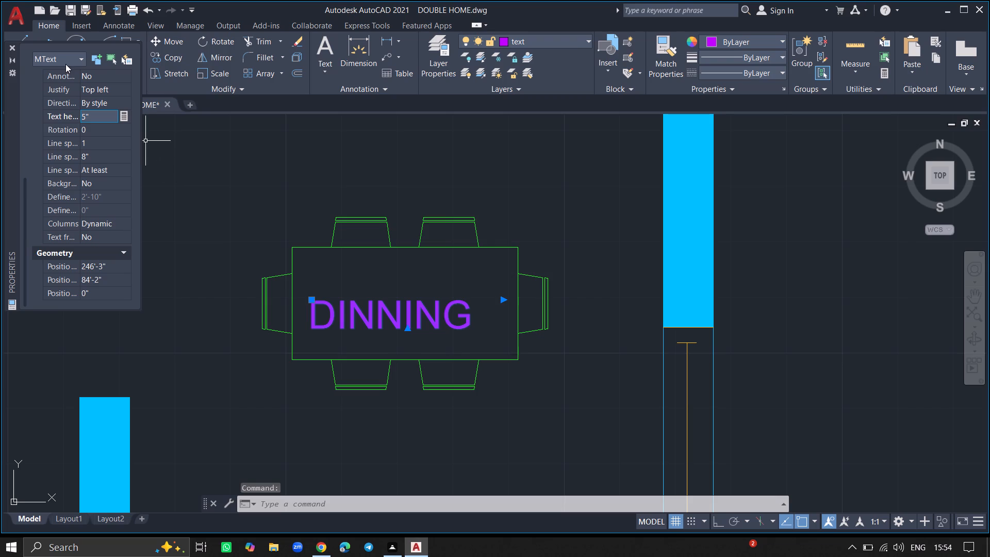
{"action": "left_click", "coordinate": [12, 47]}
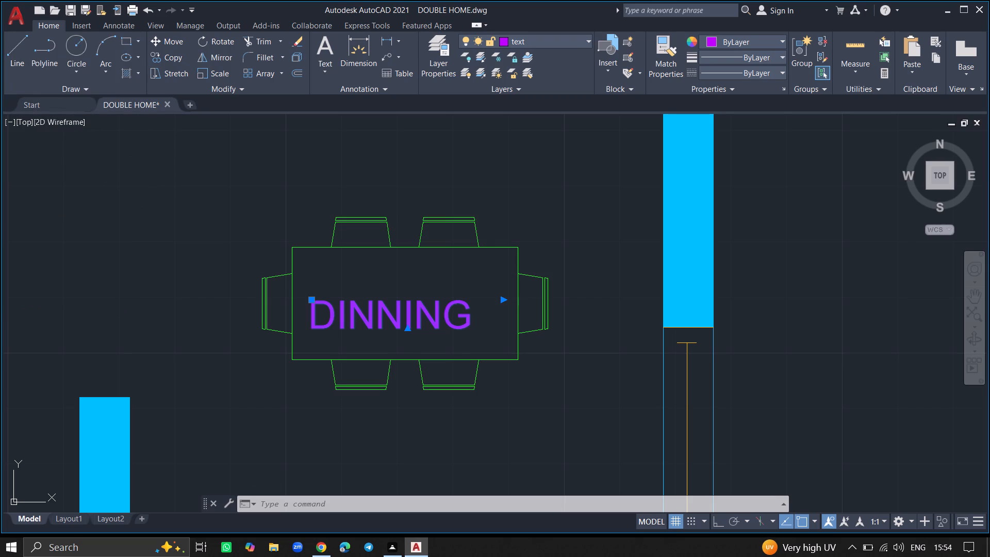
{"action": "key", "text": "Escape"}
Draw two jamb lines across the bottom exterior wall, one at each edge of the door near the plan's lower-left corner.
{"action": "scroll", "coordinate": [153, 192], "scroll_direction": "down", "scroll_amount": 6, "text": "ctrl"}
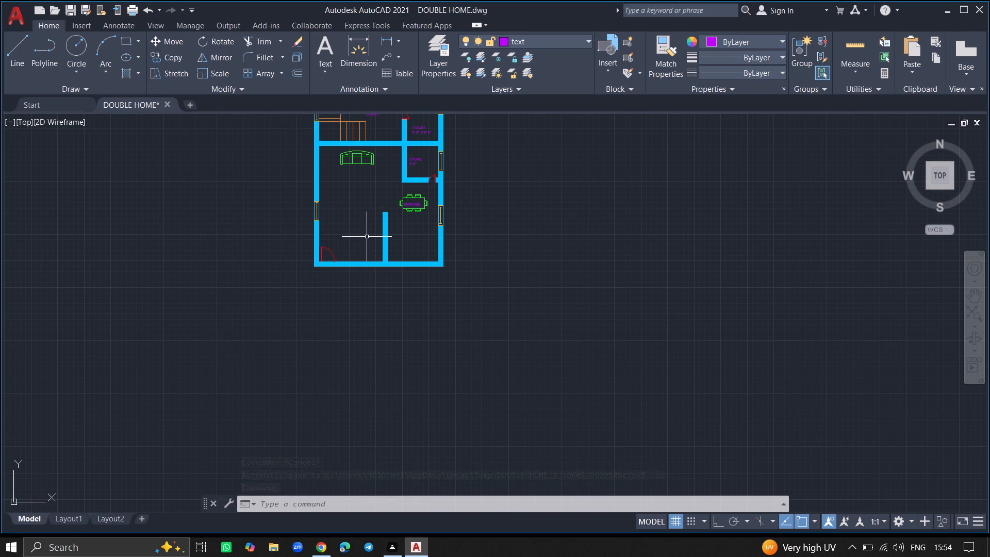
{"action": "scroll", "coordinate": [328, 261], "scroll_direction": "up", "scroll_amount": 4, "text": "ctrl"}
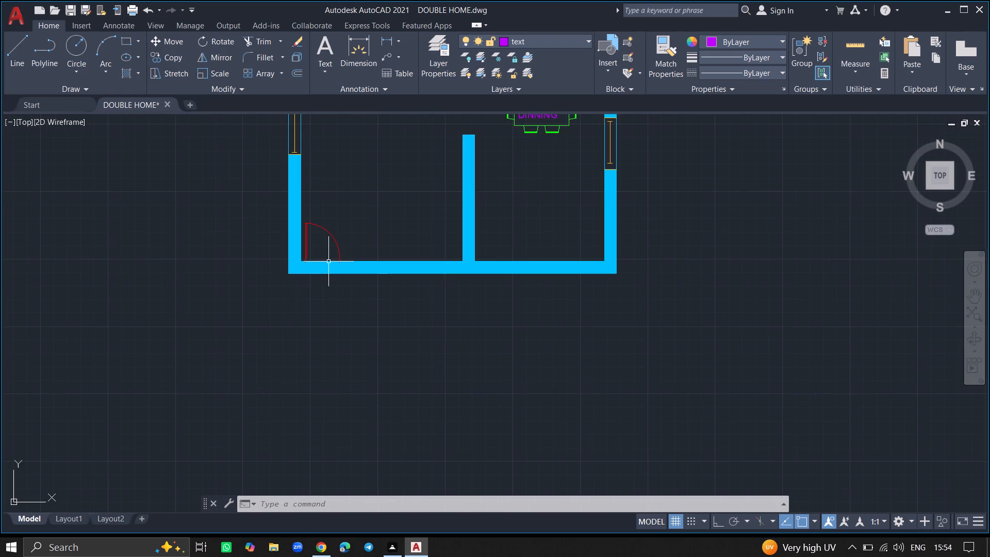
{"action": "scroll", "coordinate": [328, 261], "scroll_direction": "up", "scroll_amount": 4, "text": "ctrl"}
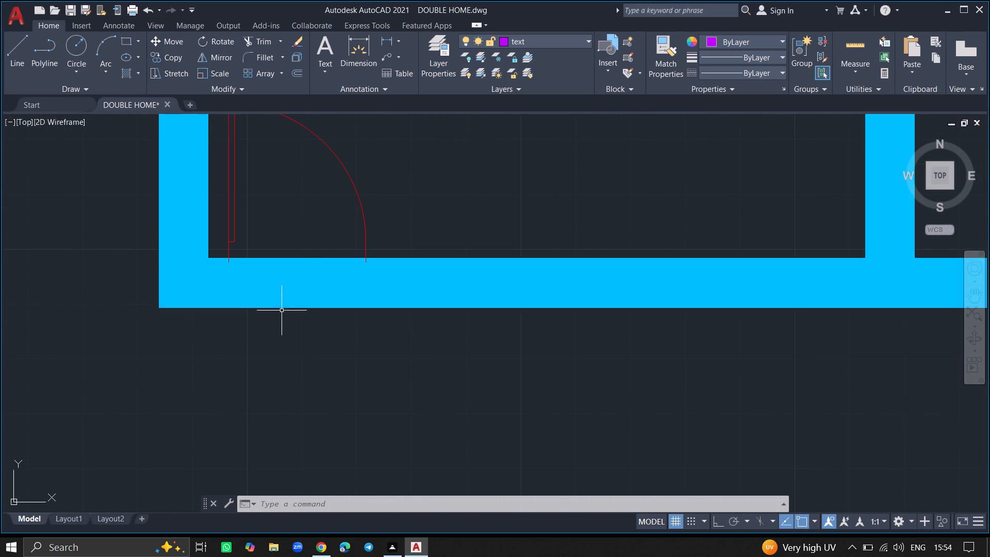
{"action": "key", "text": "l"}
{"action": "key", "text": "Return"}
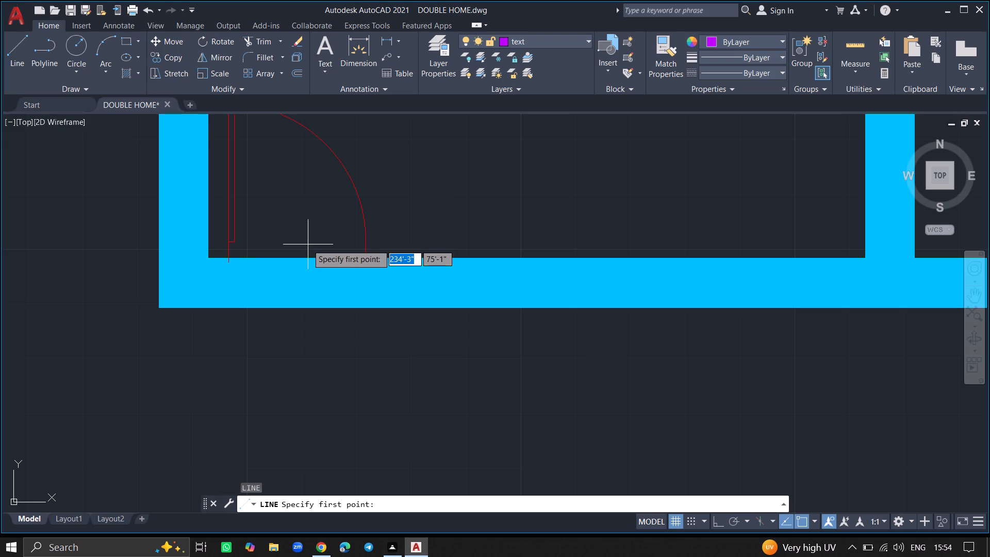
{"action": "left_click", "coordinate": [225, 259]}
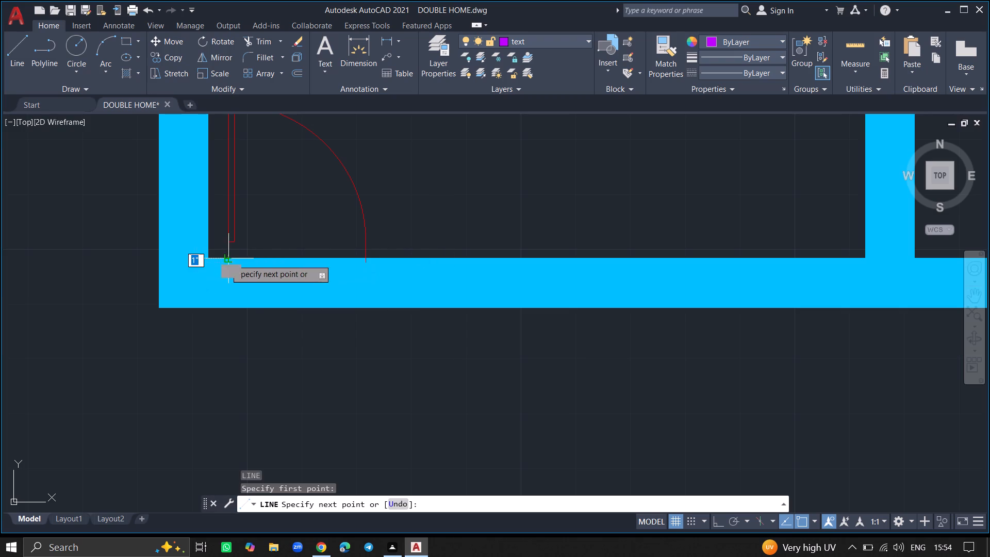
{"action": "left_click", "coordinate": [227, 312]}
{"action": "key", "text": "Return"}
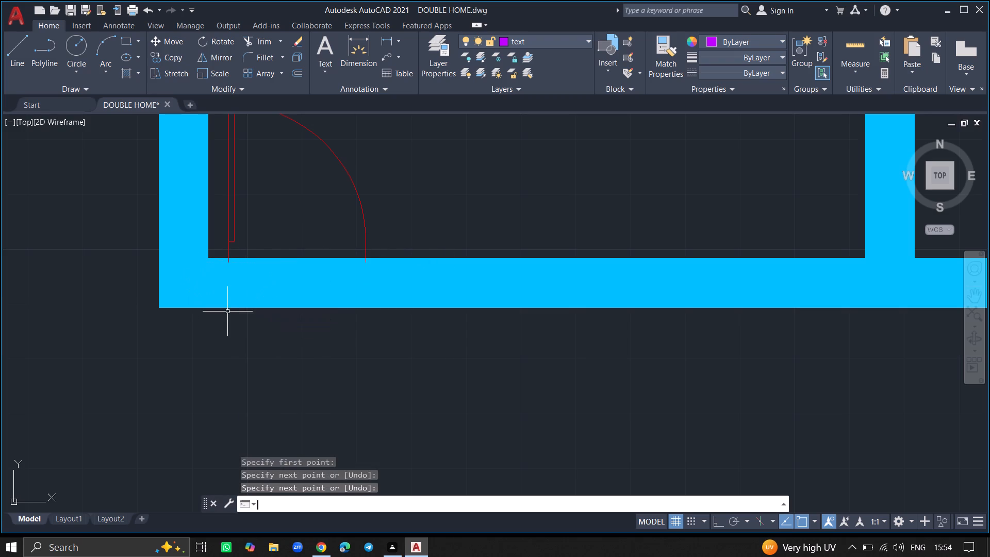
{"action": "key", "text": "l"}
{"action": "key", "text": "Return"}
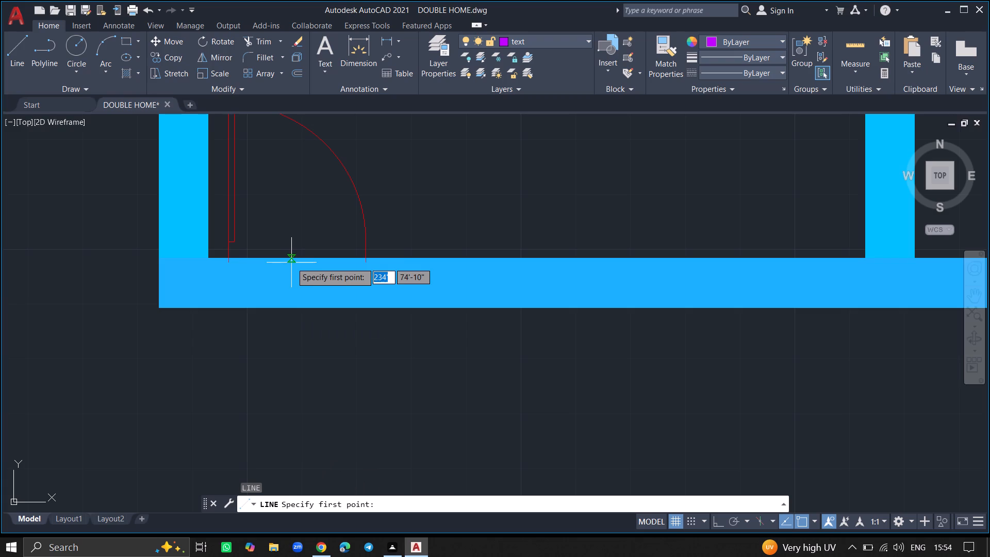
{"action": "left_click", "coordinate": [367, 260]}
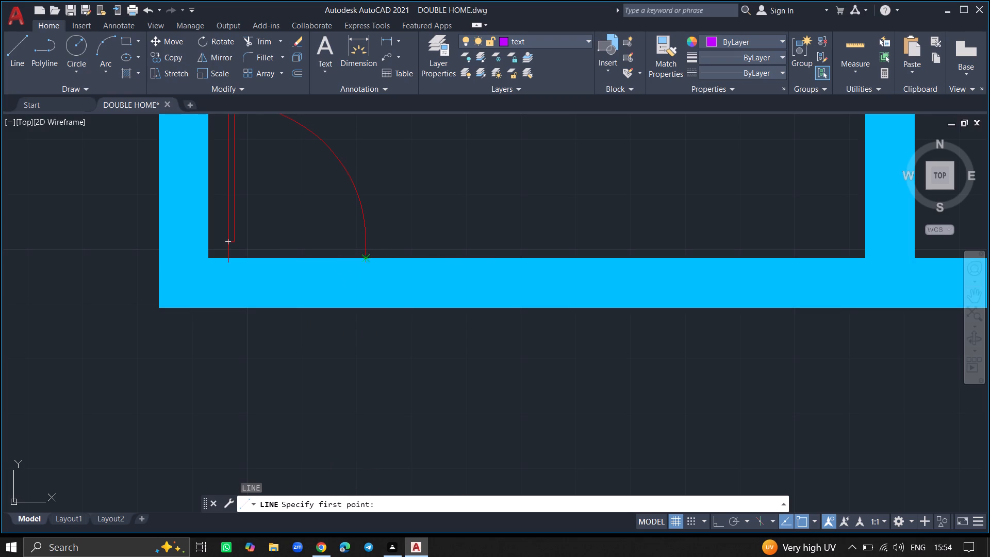
{"action": "left_click", "coordinate": [365, 310]}
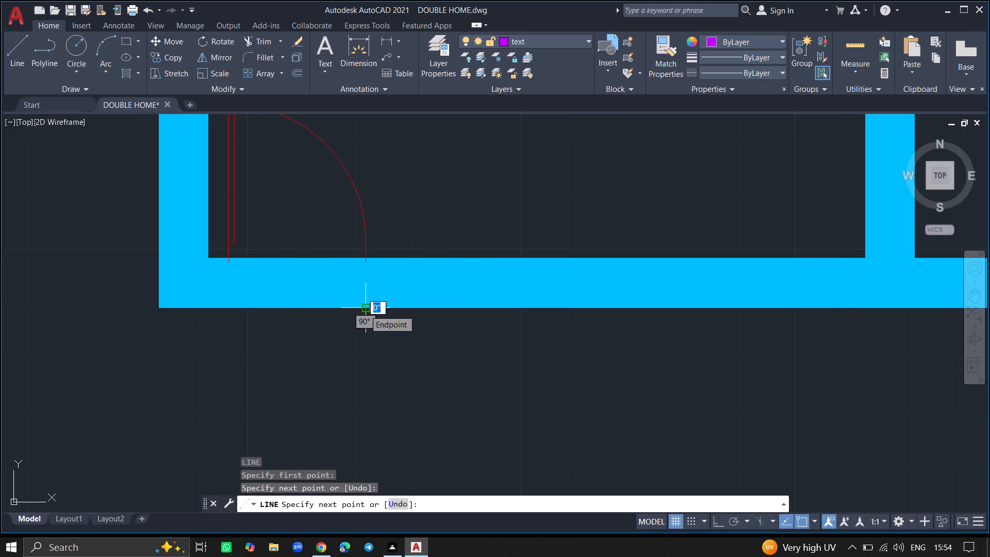
{"action": "key", "text": "Return"}
Trim away the wall hatch and the inner and outer wall lines between the two jamb lines to open the doorway.
{"action": "type", "text": "TRIM"}
{"action": "key", "text": "Return"}
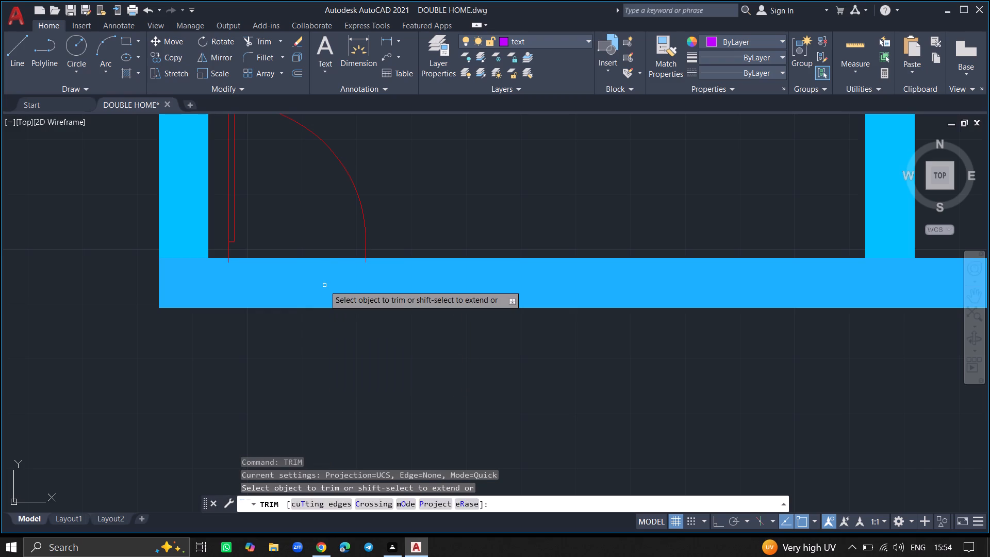
{"action": "left_click", "coordinate": [324, 285]}
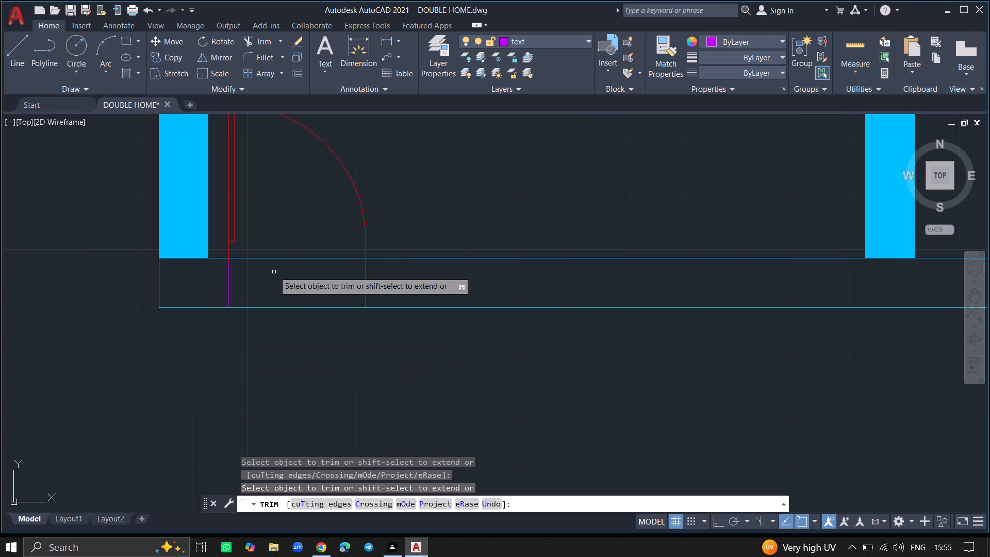
{"action": "left_click", "coordinate": [282, 258]}
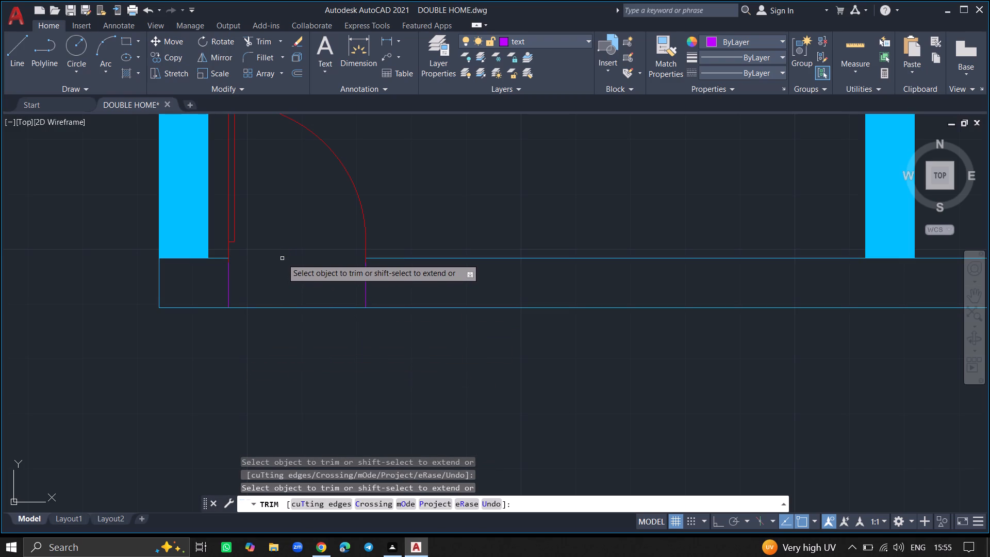
{"action": "left_click", "coordinate": [284, 309]}
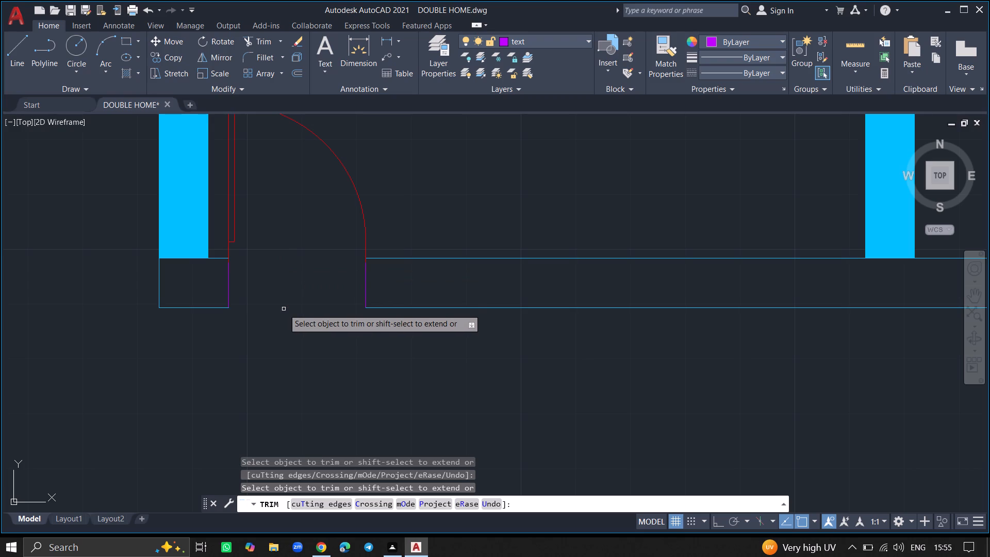
{"action": "key", "text": "Return"}
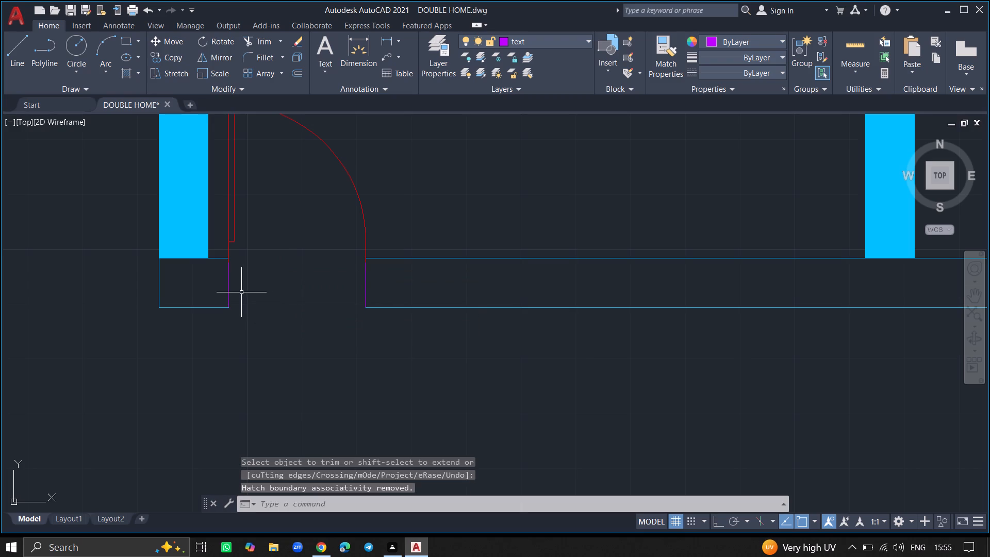
Move the two door jamb lines to the walls layer, then deselect them.
{"action": "left_click", "coordinate": [229, 288]}
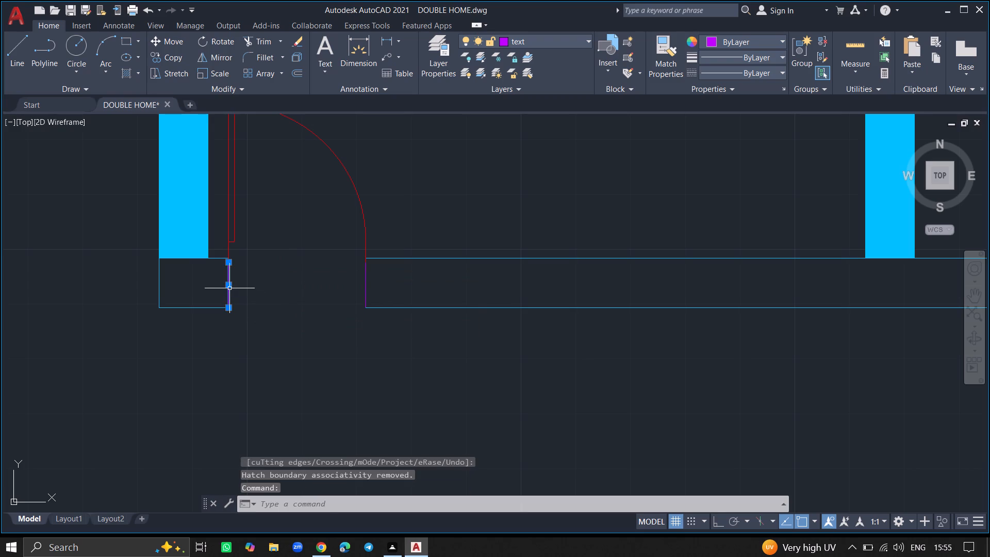
{"action": "left_click", "coordinate": [365, 289]}
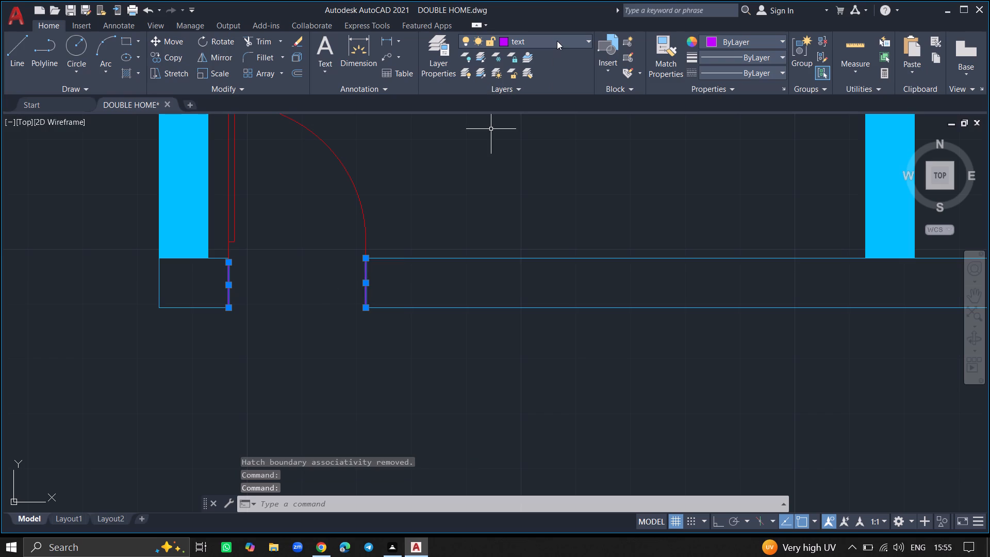
{"action": "left_click", "coordinate": [557, 41]}
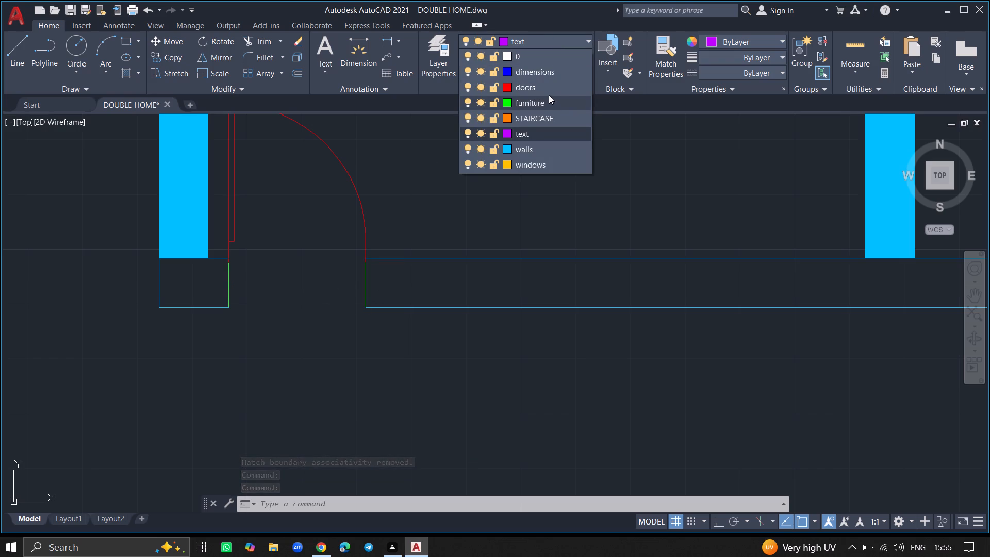
{"action": "left_click", "coordinate": [551, 145]}
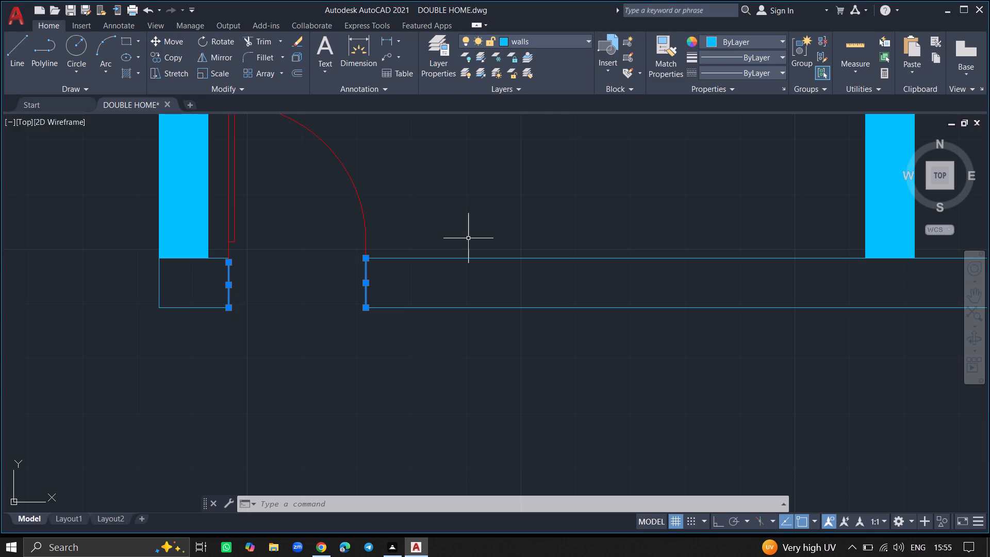
{"action": "key", "text": "Escape"}
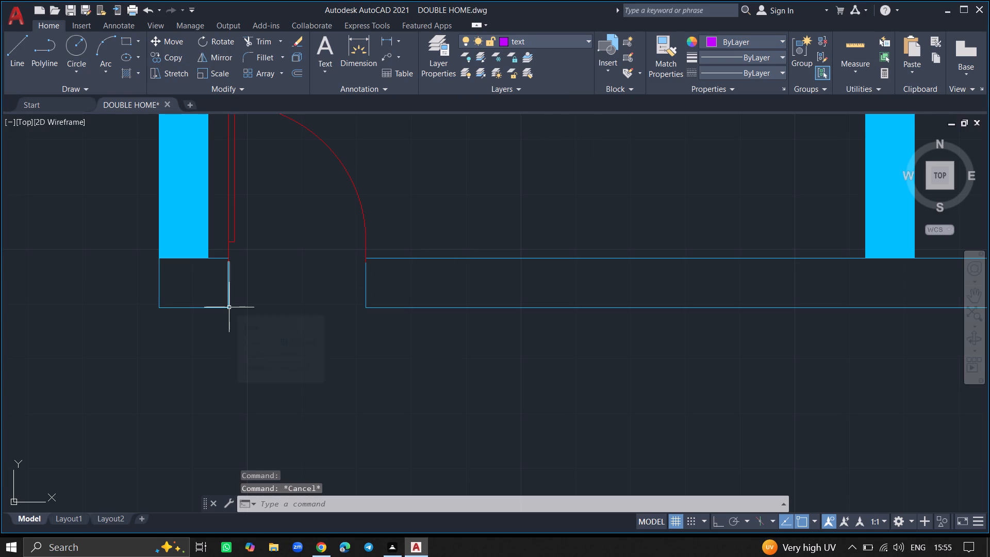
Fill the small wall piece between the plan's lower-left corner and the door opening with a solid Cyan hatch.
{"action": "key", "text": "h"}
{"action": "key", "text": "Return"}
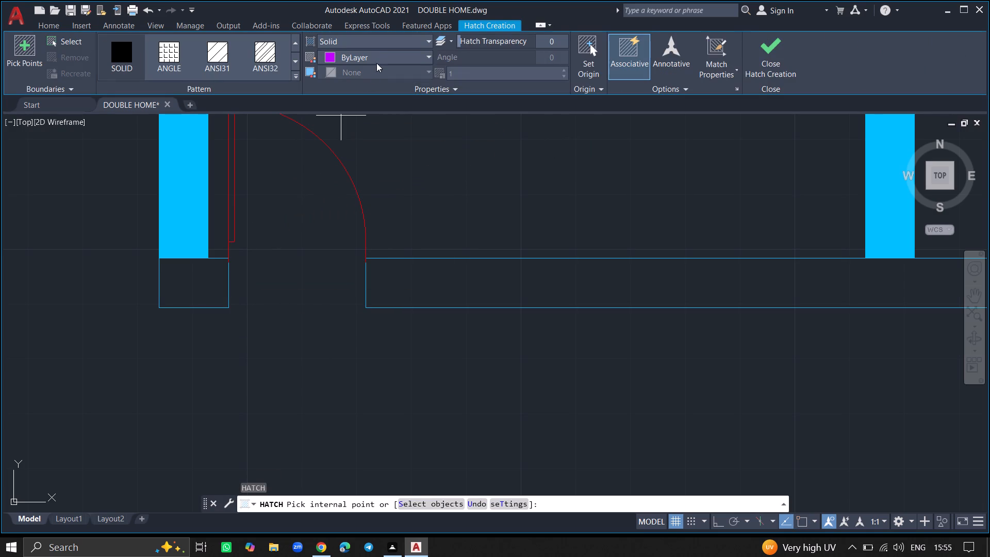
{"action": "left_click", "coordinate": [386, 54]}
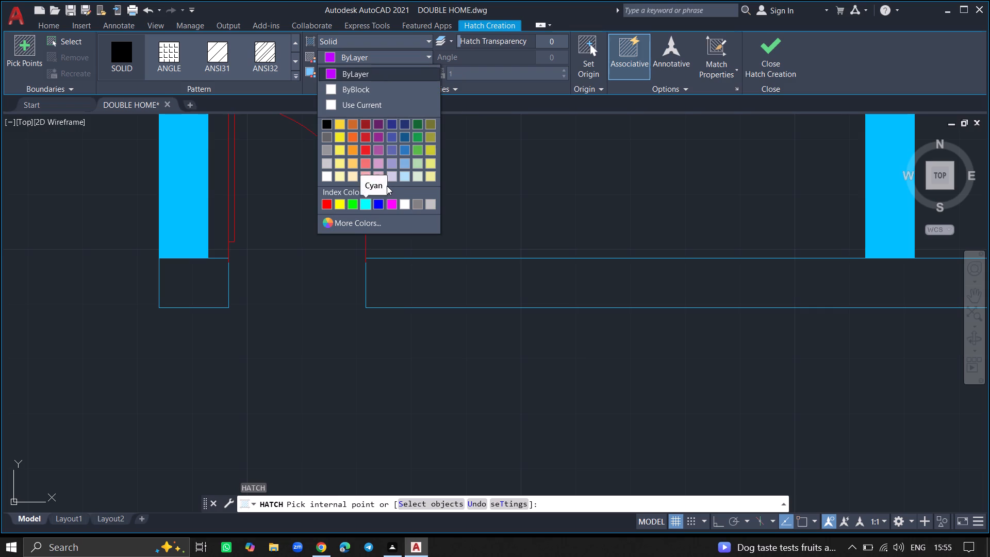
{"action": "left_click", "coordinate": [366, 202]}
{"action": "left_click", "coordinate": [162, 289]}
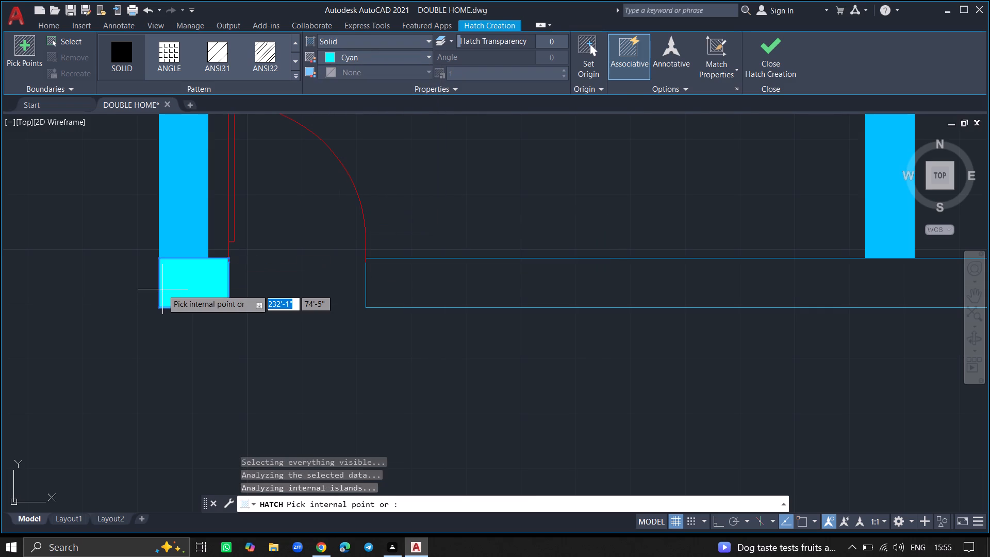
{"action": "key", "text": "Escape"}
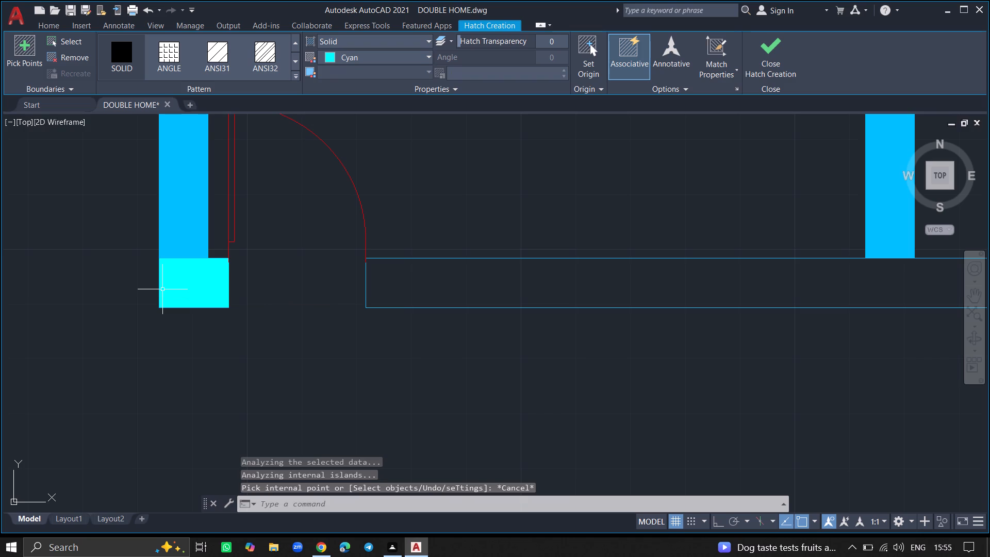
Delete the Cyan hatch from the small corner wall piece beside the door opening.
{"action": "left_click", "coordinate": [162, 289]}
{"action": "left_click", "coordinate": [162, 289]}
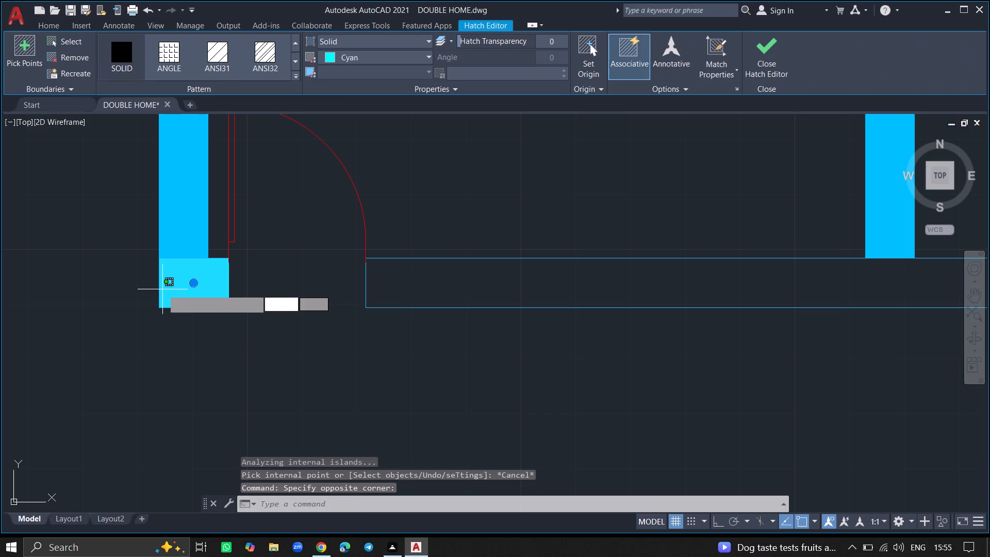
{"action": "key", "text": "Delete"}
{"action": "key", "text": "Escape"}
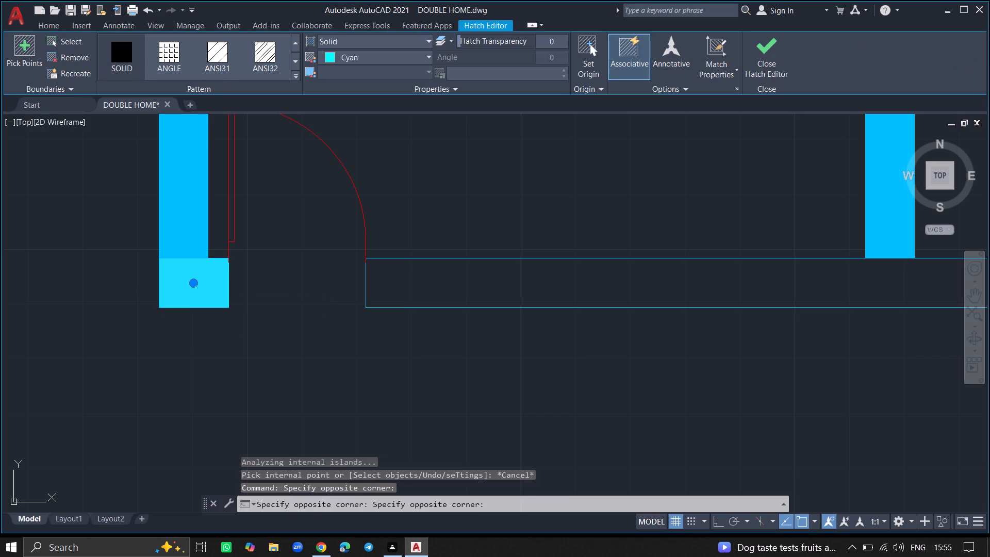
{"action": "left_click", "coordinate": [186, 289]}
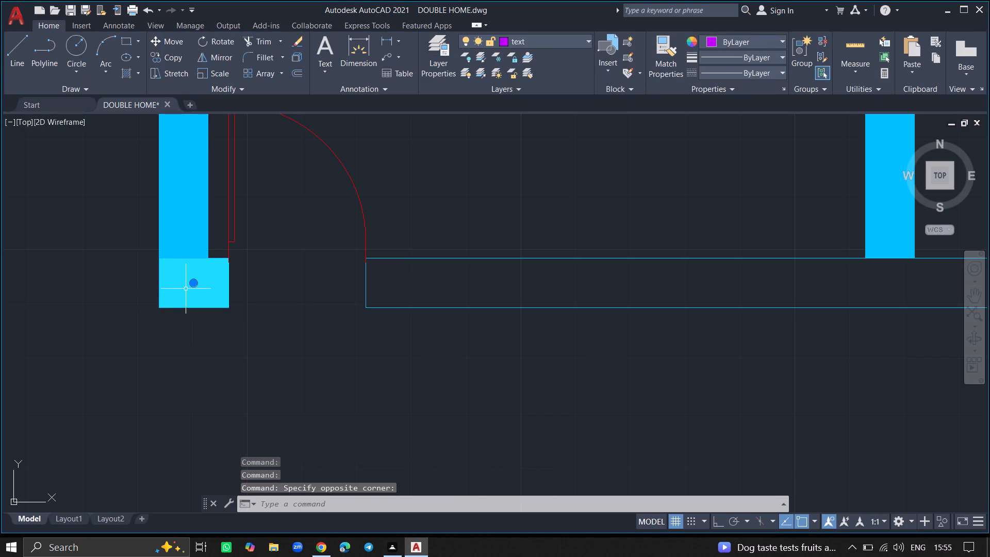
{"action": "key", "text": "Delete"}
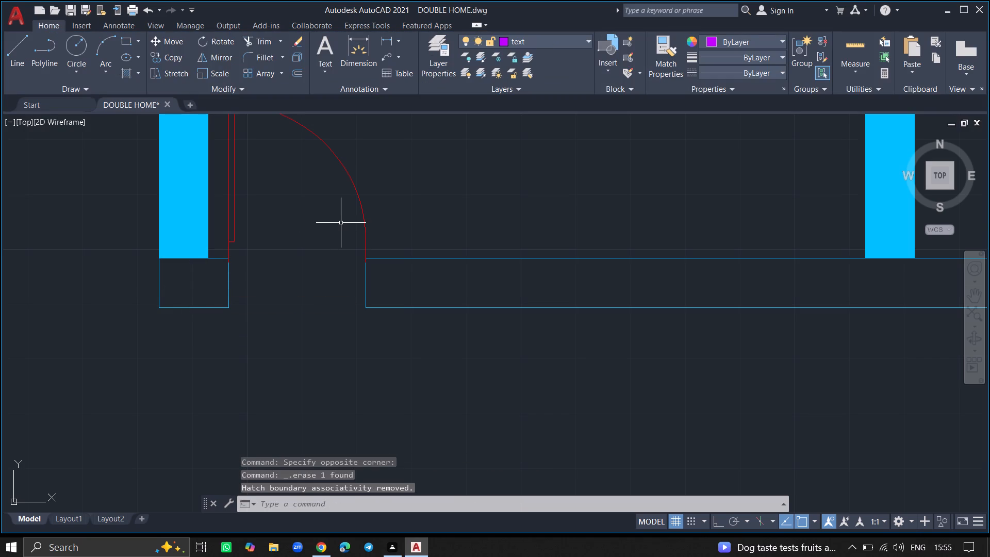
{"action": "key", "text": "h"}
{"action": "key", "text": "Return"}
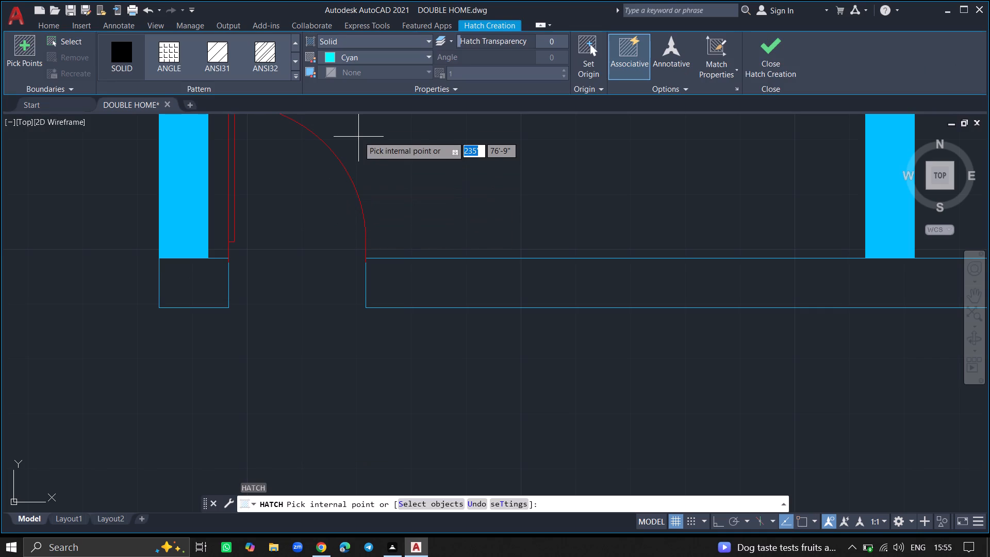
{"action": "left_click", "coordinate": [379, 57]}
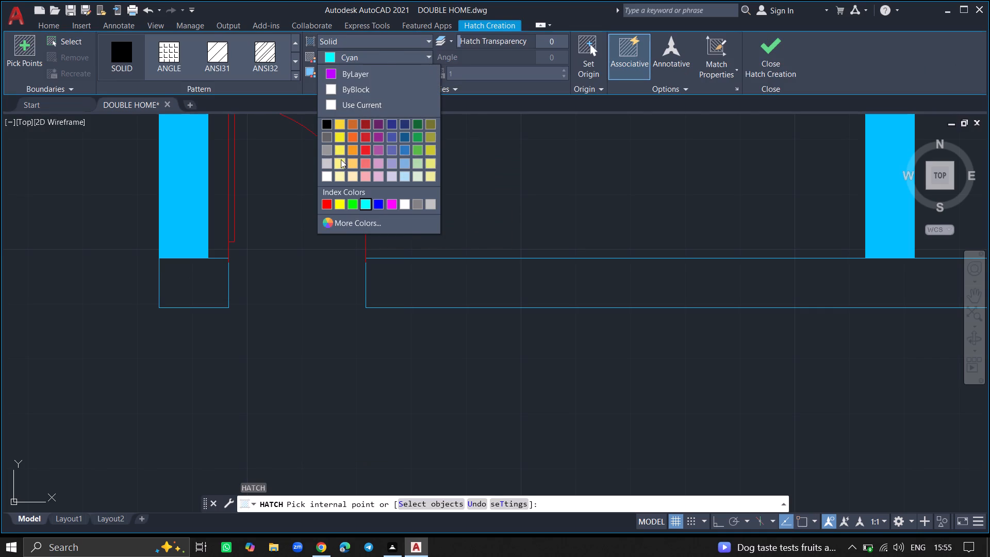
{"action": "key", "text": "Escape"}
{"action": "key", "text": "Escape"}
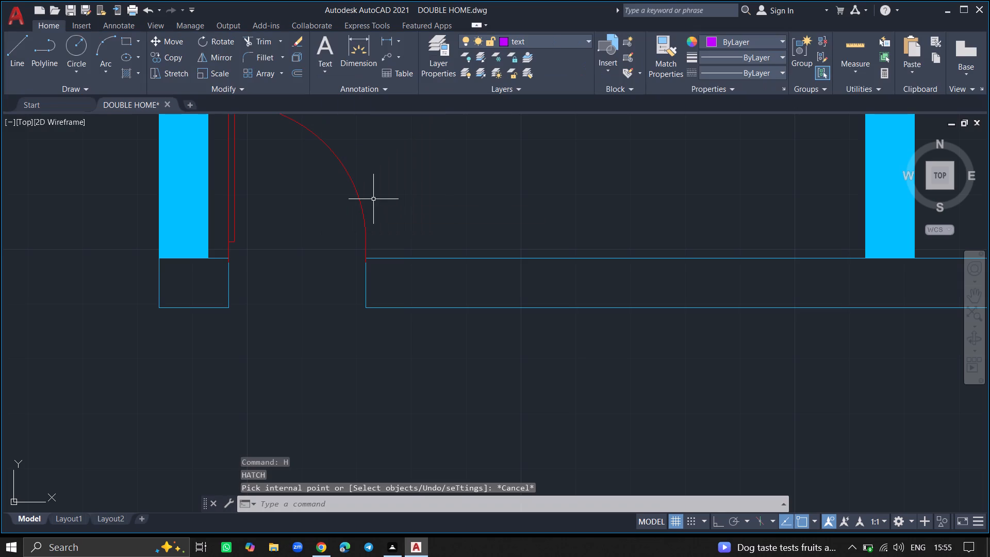
Make walls the current layer in the layer properties, then close them.
{"action": "double_click", "coordinate": [440, 73]}
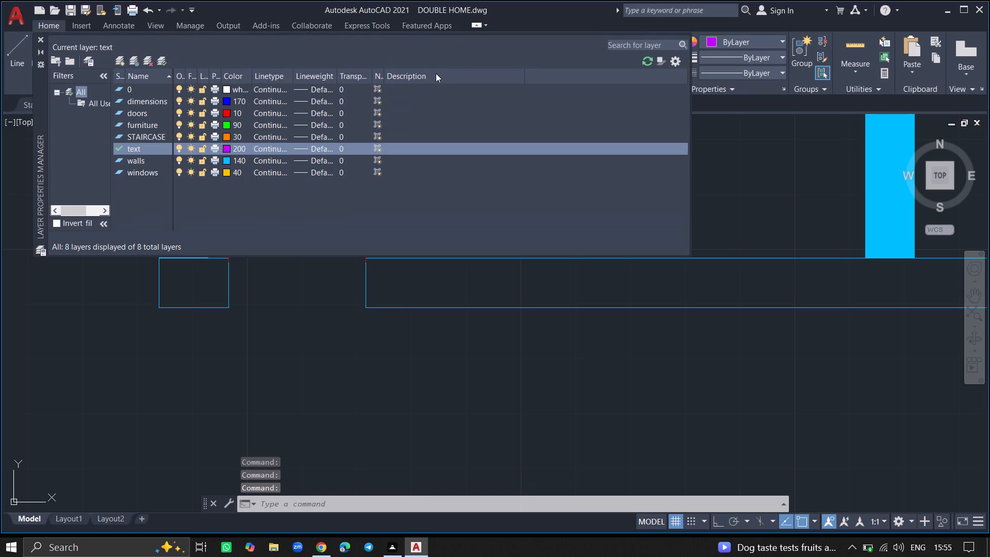
{"action": "double_click", "coordinate": [156, 160]}
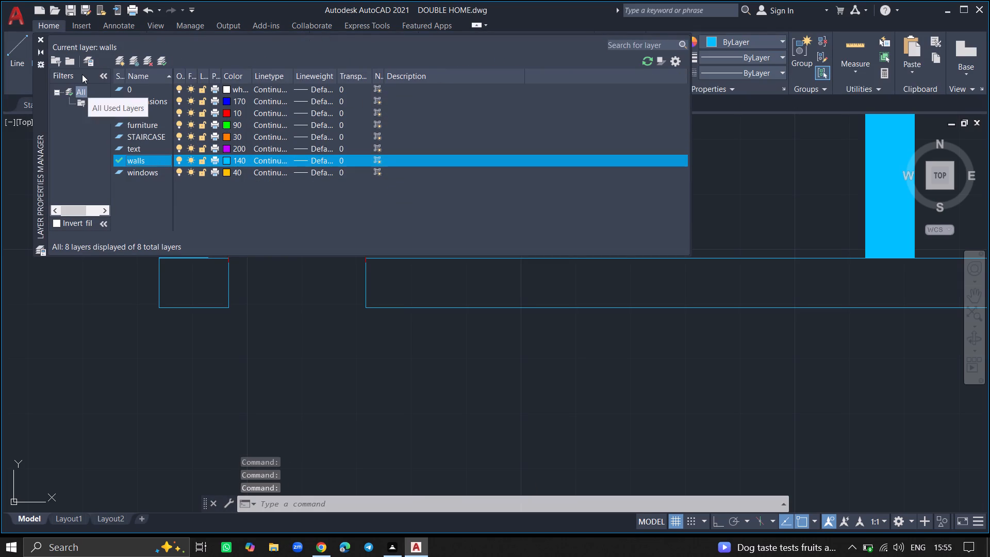
{"action": "left_click", "coordinate": [39, 39]}
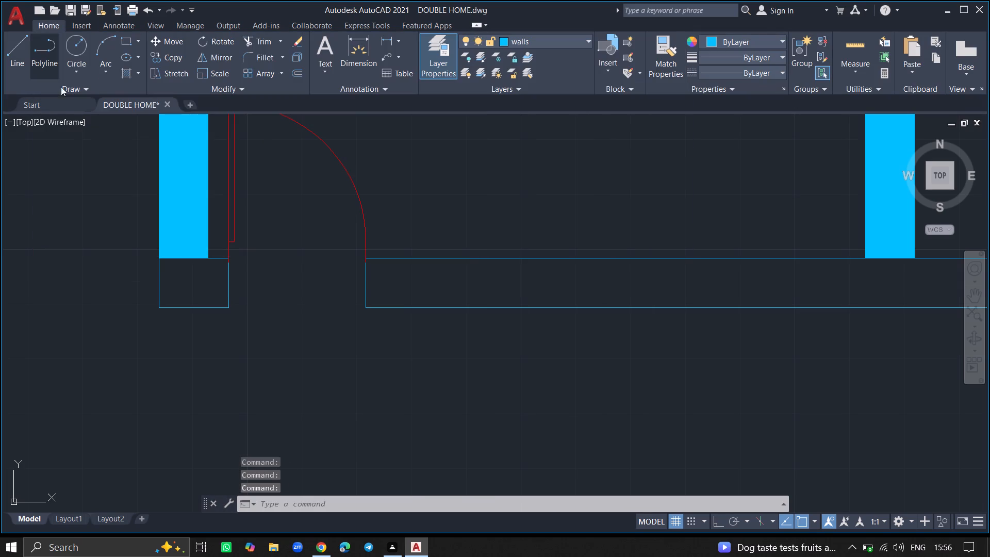
Hatch the small corner wall piece and the long bottom wall beyond the door opening with solid fill in colour 39,118,187.
{"action": "key", "text": "h"}
{"action": "key", "text": "Return"}
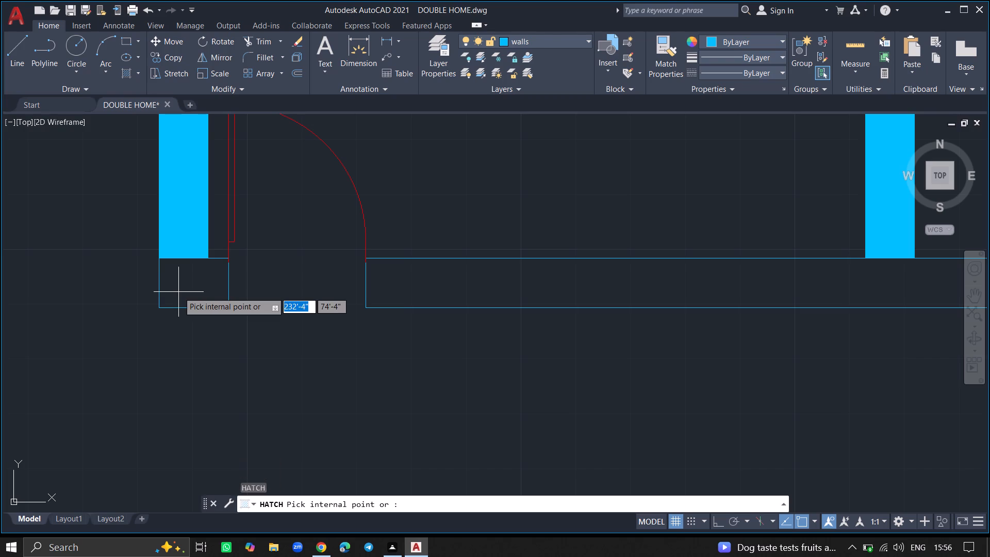
{"action": "left_click", "coordinate": [178, 292]}
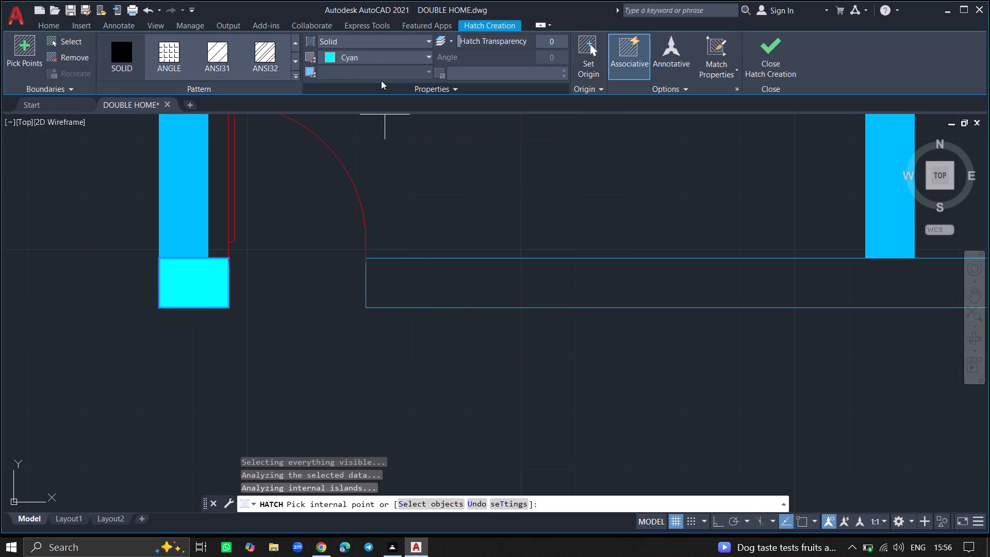
{"action": "left_click", "coordinate": [373, 56]}
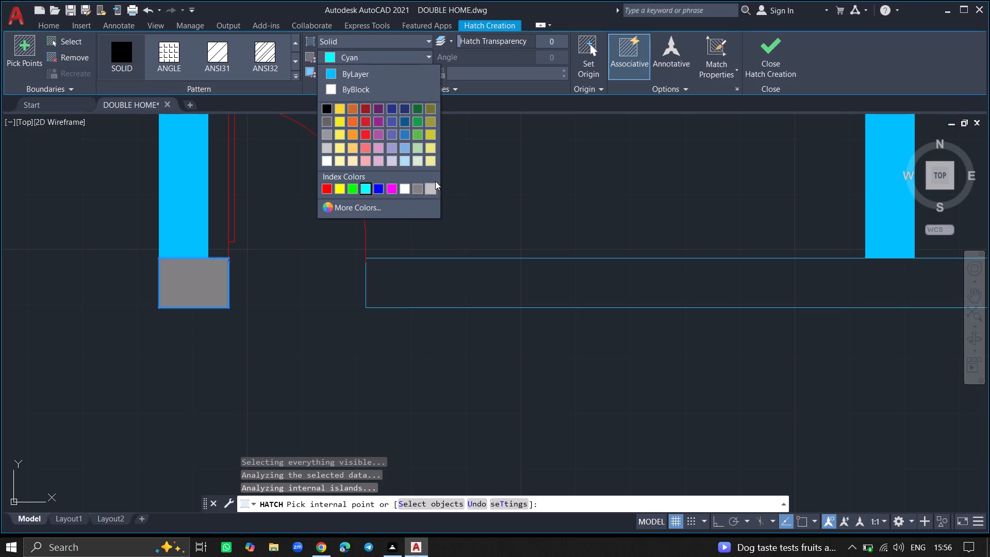
{"action": "left_click", "coordinate": [400, 131]}
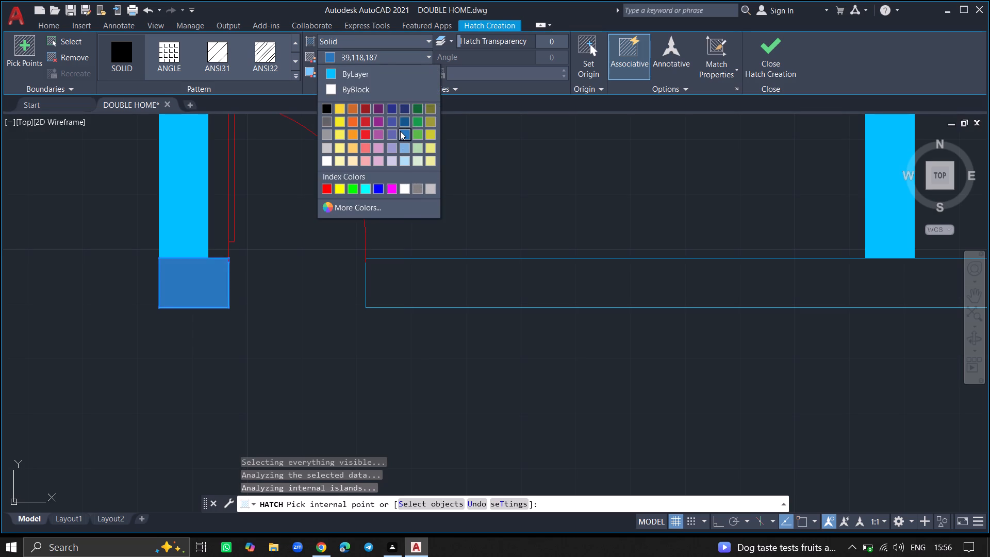
{"action": "left_click", "coordinate": [425, 290]}
{"action": "left_click", "coordinate": [425, 290]}
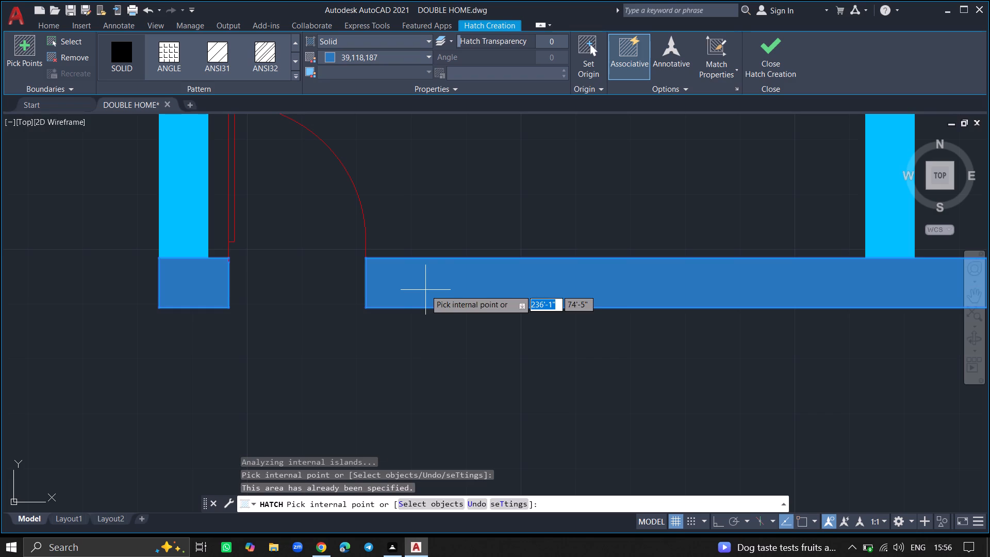
{"action": "key", "text": "Return"}
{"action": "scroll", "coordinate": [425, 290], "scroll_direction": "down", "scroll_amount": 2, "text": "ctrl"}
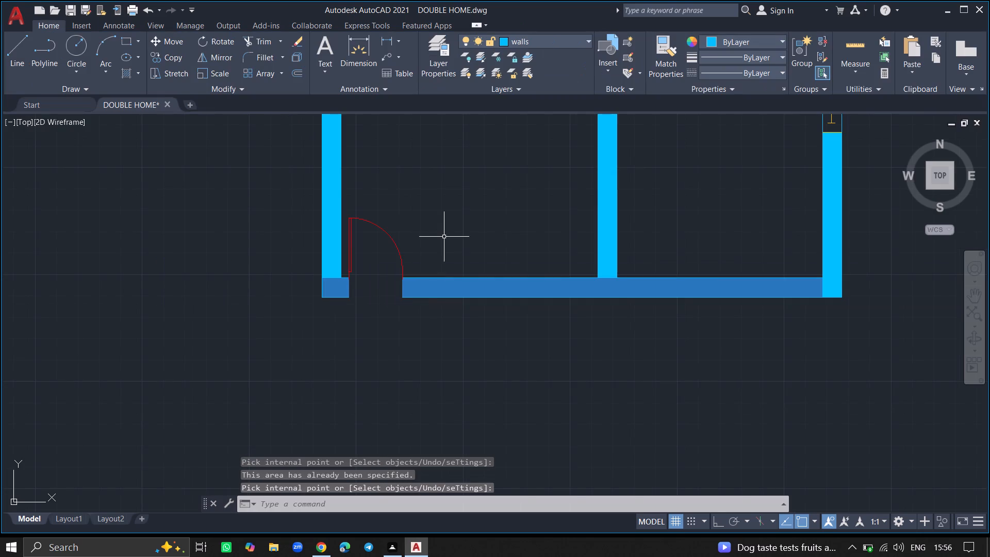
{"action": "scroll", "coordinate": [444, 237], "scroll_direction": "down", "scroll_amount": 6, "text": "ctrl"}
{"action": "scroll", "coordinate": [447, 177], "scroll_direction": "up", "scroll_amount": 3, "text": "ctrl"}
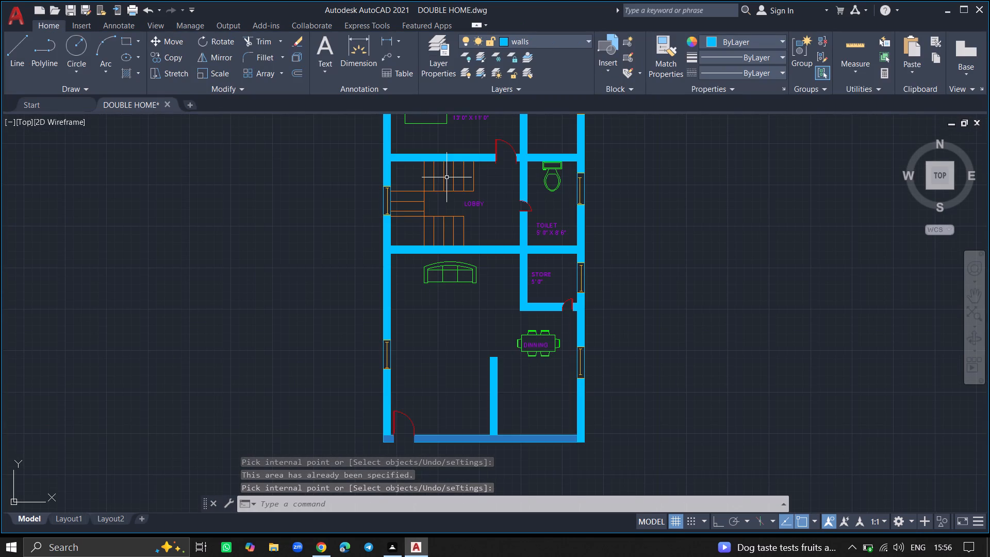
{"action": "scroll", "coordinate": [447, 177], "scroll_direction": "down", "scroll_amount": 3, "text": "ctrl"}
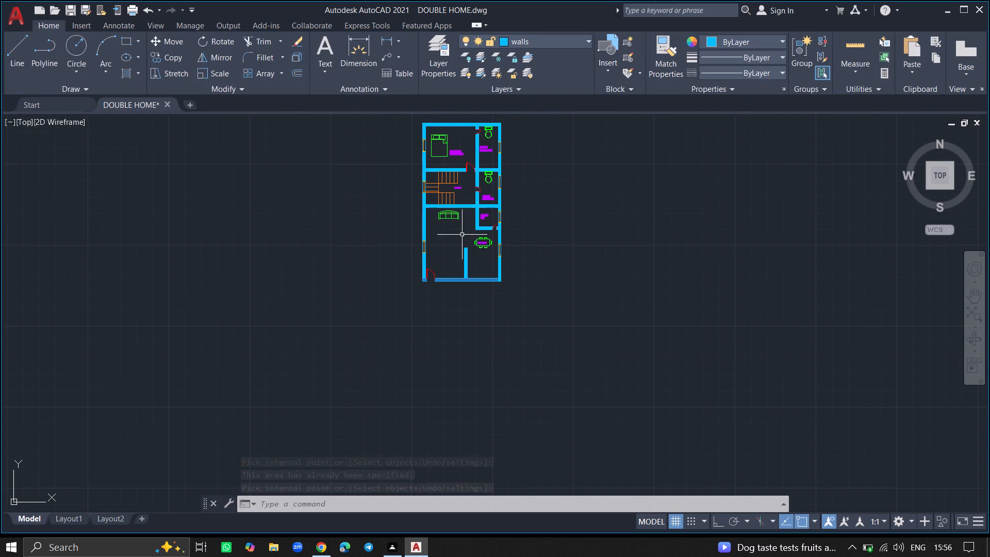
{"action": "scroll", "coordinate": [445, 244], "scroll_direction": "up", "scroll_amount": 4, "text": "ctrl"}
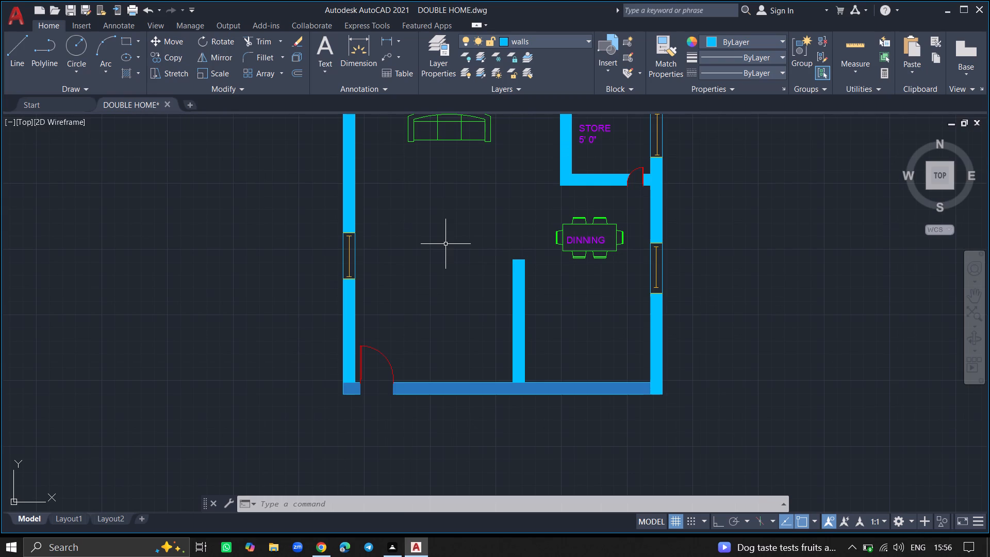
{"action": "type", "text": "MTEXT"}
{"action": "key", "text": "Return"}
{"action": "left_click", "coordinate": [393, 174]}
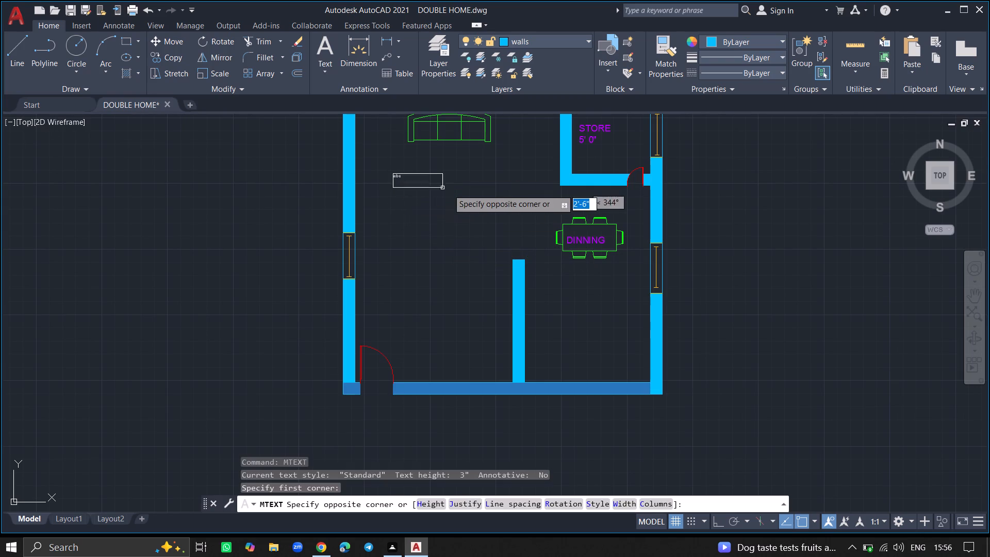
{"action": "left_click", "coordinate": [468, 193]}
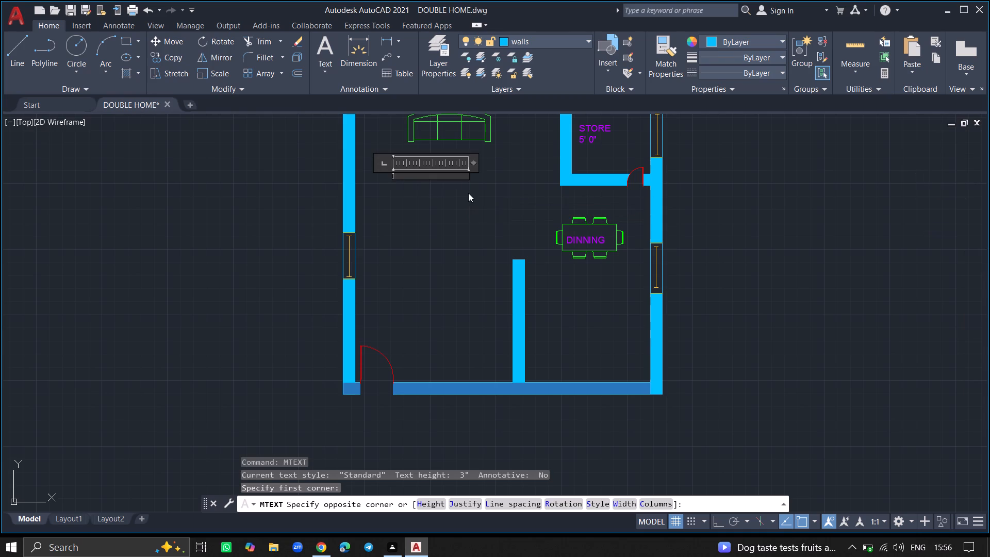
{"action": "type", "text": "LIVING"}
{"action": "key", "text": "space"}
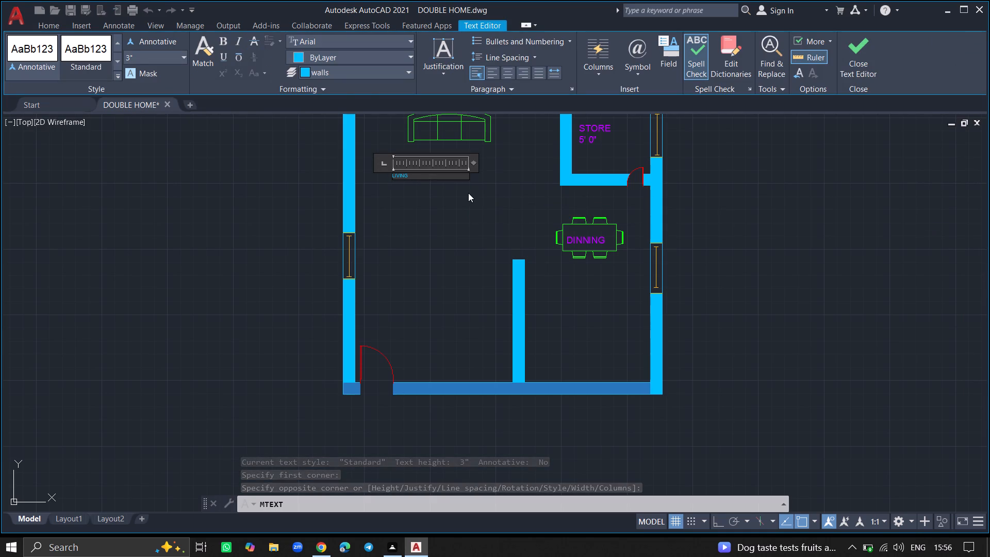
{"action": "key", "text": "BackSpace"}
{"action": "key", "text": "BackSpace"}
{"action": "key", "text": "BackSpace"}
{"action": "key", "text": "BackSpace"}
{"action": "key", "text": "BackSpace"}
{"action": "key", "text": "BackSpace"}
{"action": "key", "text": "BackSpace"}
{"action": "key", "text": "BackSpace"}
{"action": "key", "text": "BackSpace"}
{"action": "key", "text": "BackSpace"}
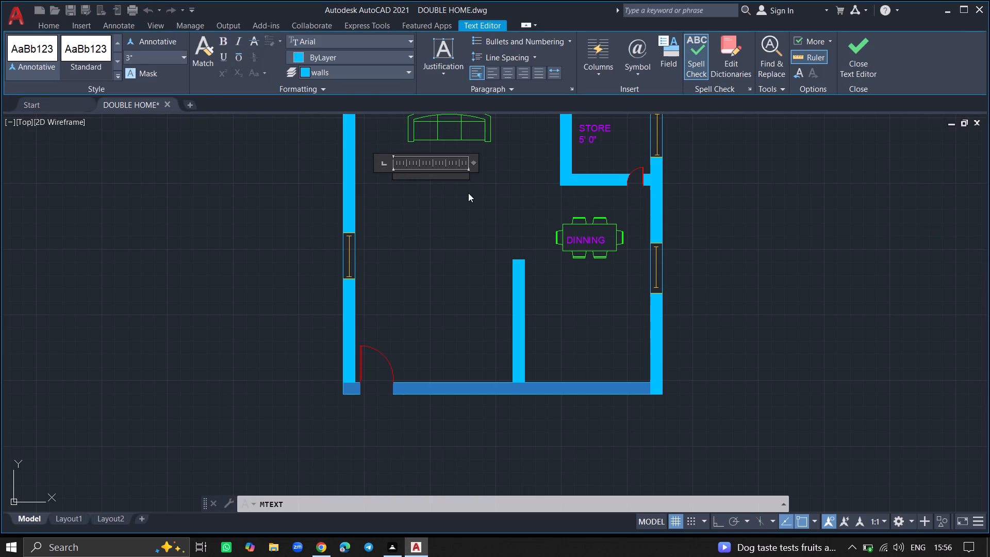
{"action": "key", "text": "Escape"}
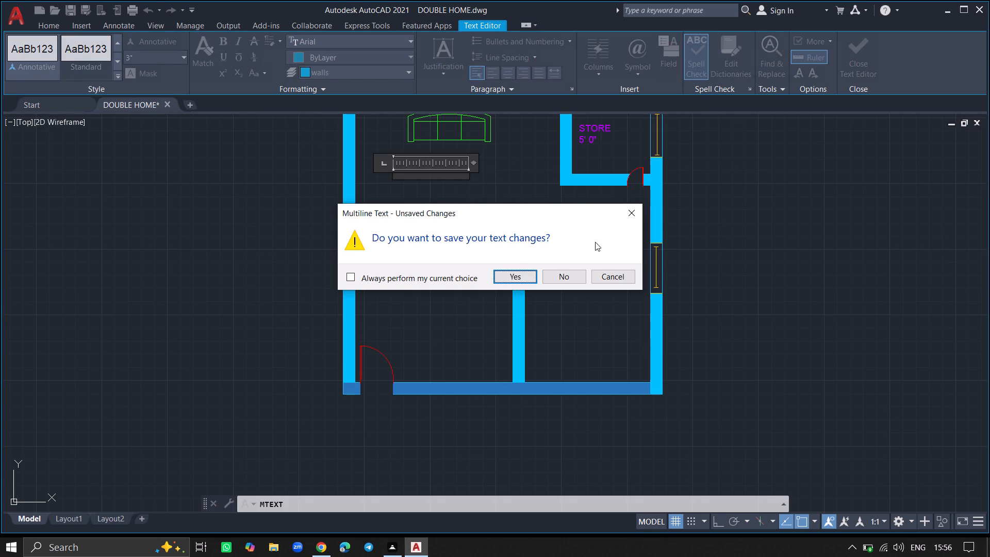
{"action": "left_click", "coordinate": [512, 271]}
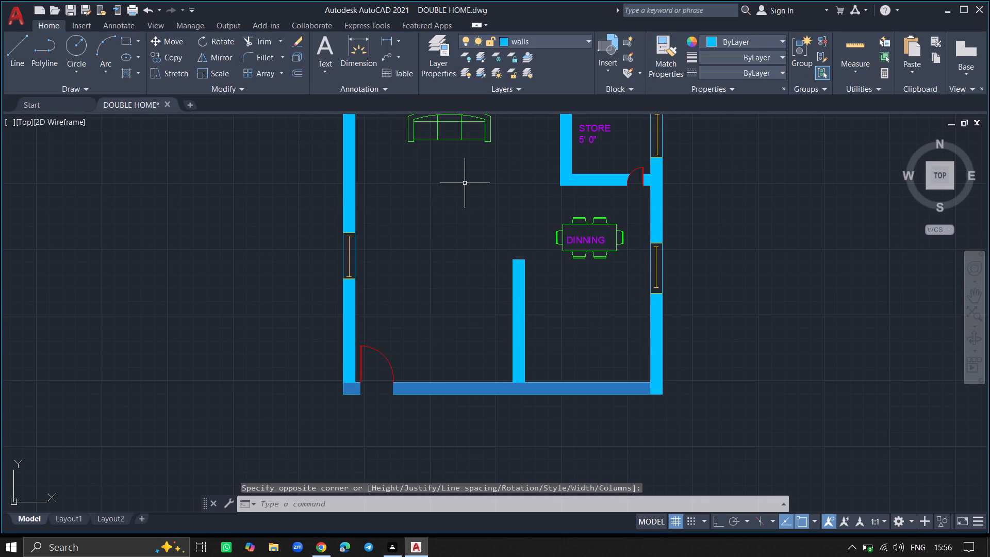
Make text the current layer in the layer properties, then close them.
{"action": "double_click", "coordinate": [439, 63]}
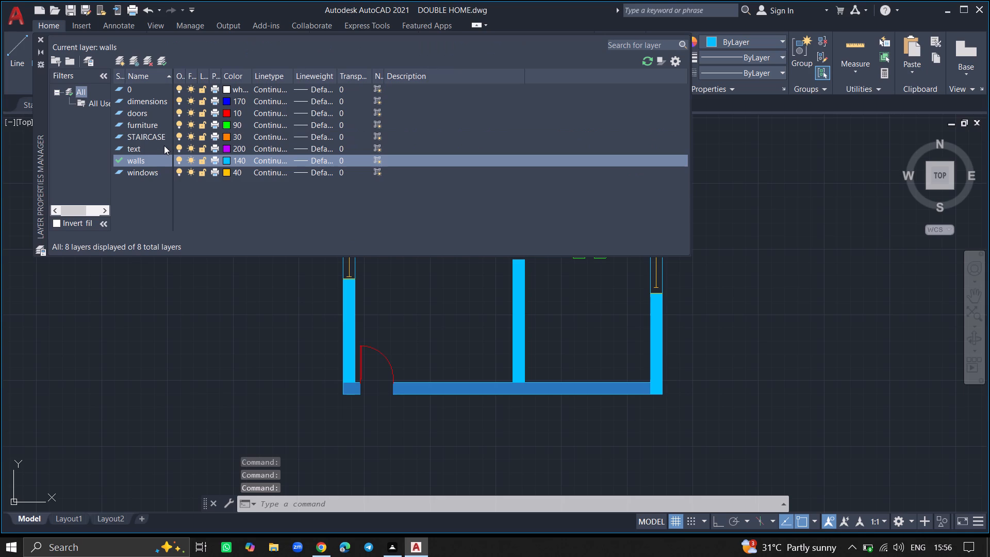
{"action": "double_click", "coordinate": [164, 145]}
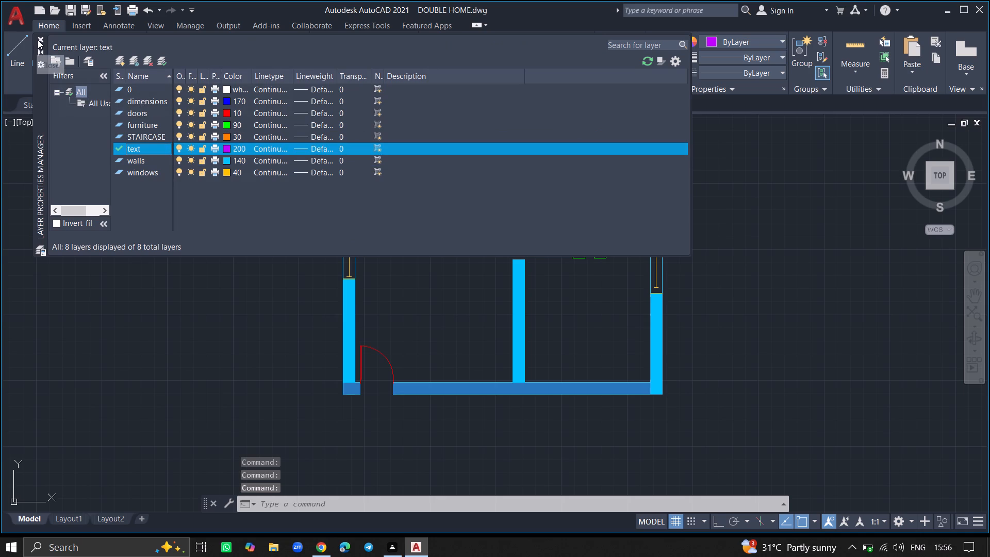
{"action": "left_click", "coordinate": [39, 39]}
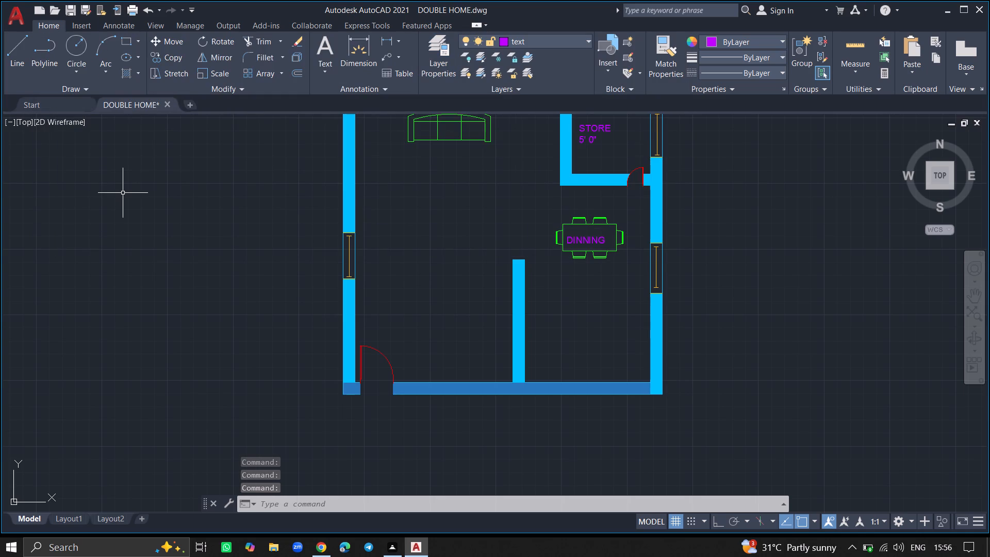
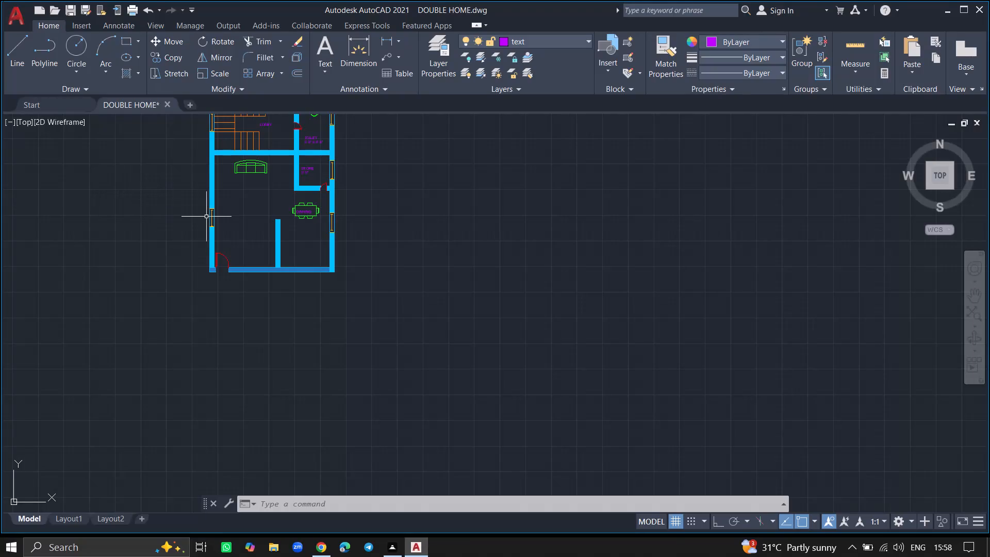
Add multiline text reading LIVING ROOM just below the sofa, in a text box about 5'-10" wide.
{"action": "scroll", "coordinate": [207, 217], "scroll_direction": "up", "scroll_amount": 1, "text": "ctrl"}
{"action": "type", "text": "MTEXT"}
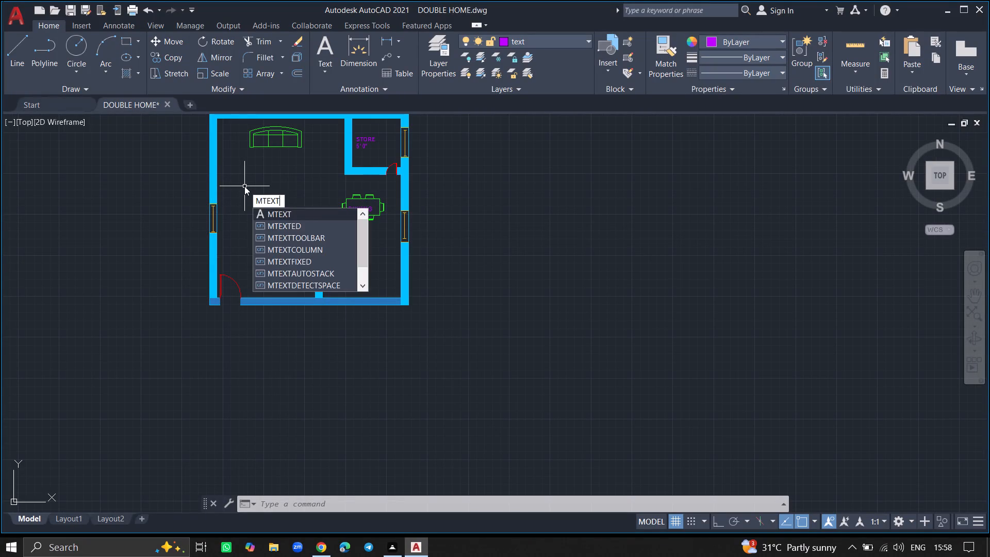
{"action": "key", "text": "Return"}
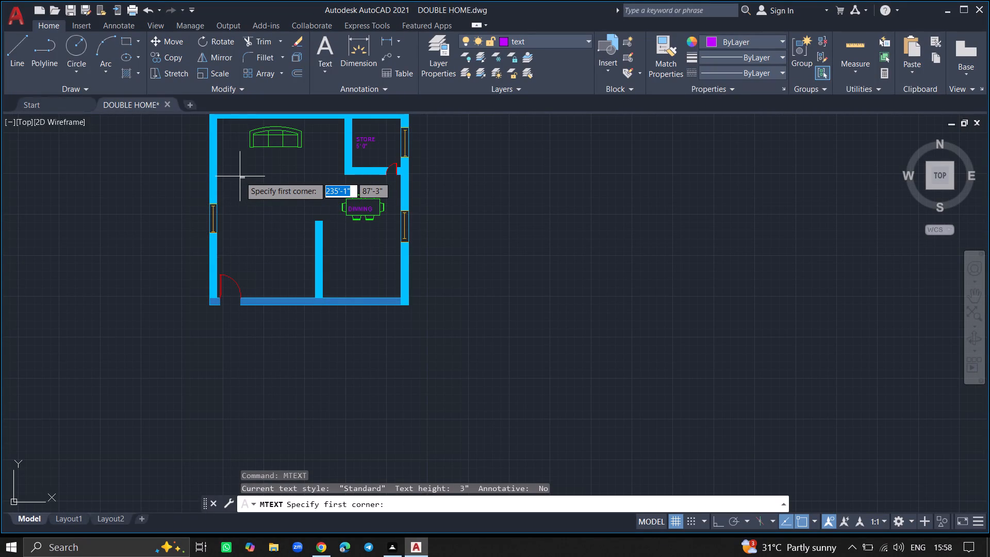
{"action": "scroll", "coordinate": [240, 176], "scroll_direction": "up", "scroll_amount": 2, "text": "ctrl"}
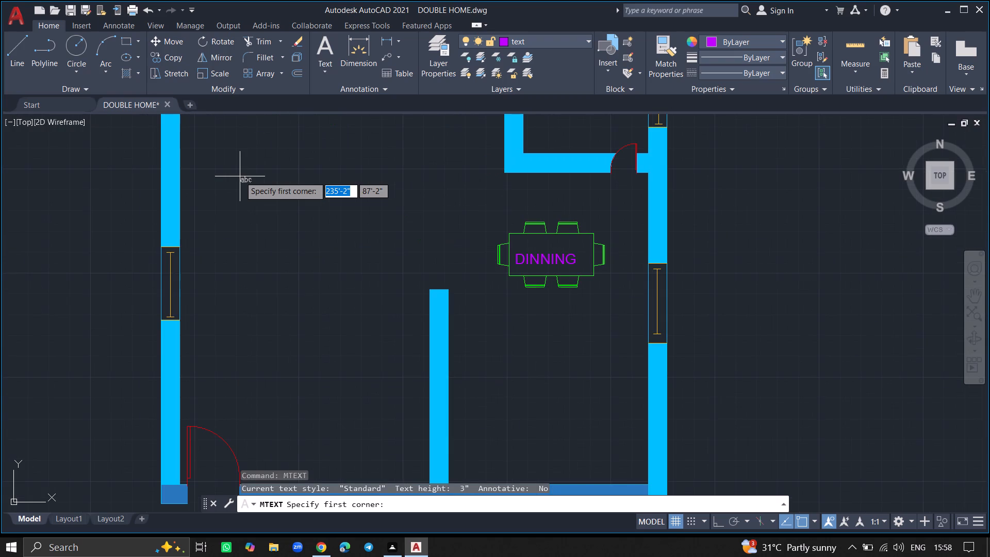
{"action": "scroll", "coordinate": [235, 158], "scroll_direction": "down", "scroll_amount": 2, "text": "ctrl"}
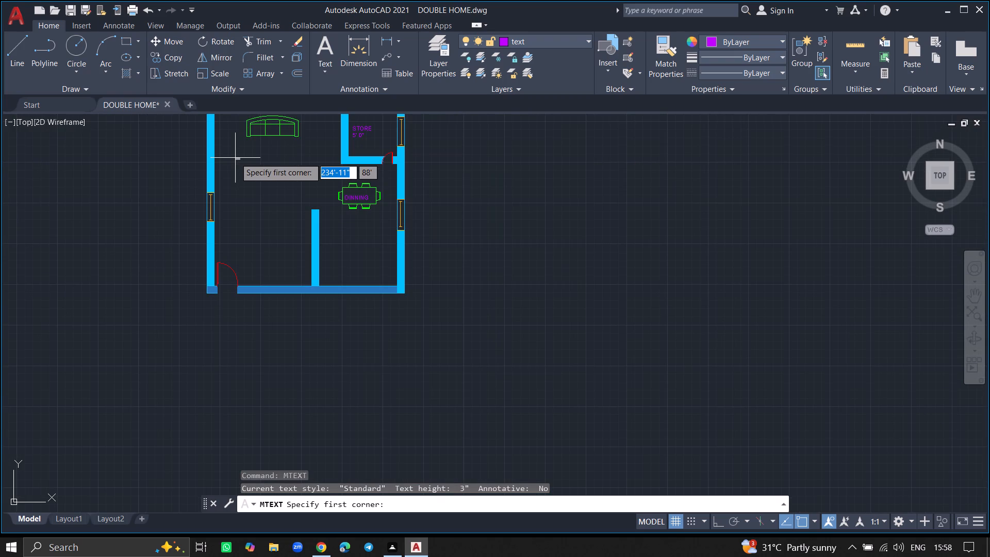
{"action": "left_click", "coordinate": [235, 155]}
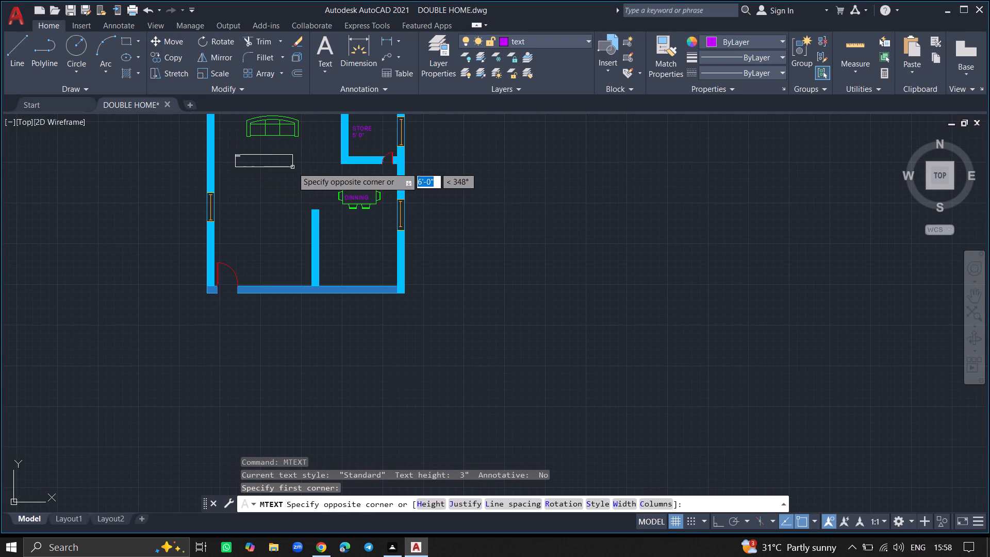
{"action": "left_click", "coordinate": [292, 167]}
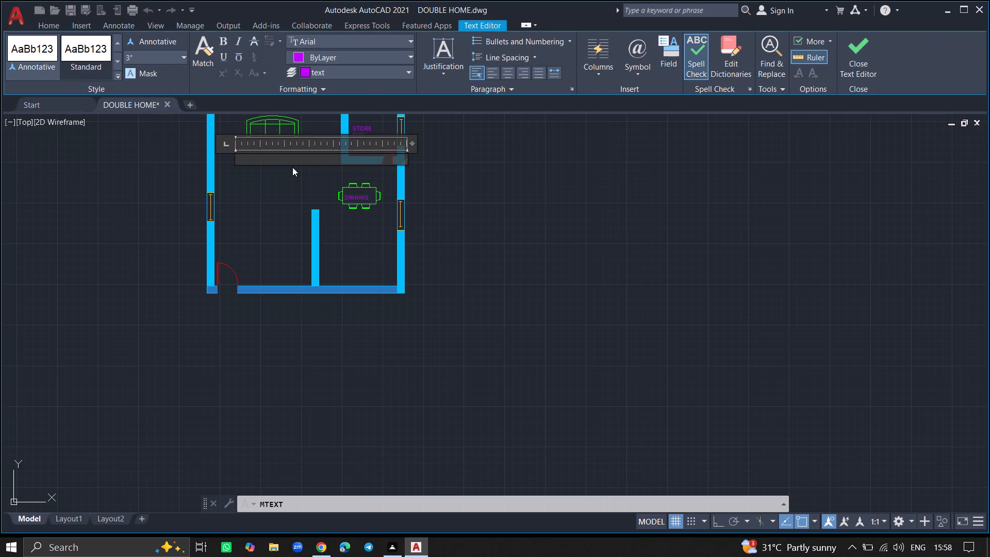
{"action": "type", "text": "LIVING"}
{"action": "key", "text": "space"}
{"action": "type", "text": "ROOM"}
{"action": "key", "text": "space"}
{"action": "left_click", "coordinate": [279, 212]}
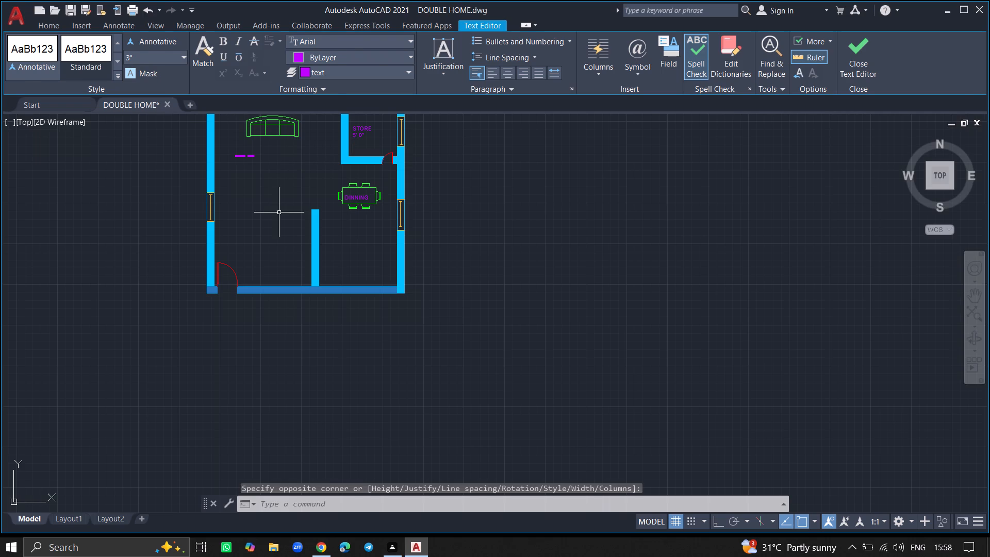
Set the text height of the LIVING ROOM label to 5" in its properties.
{"action": "left_click", "coordinate": [244, 156]}
{"action": "type", "text": "PR"}
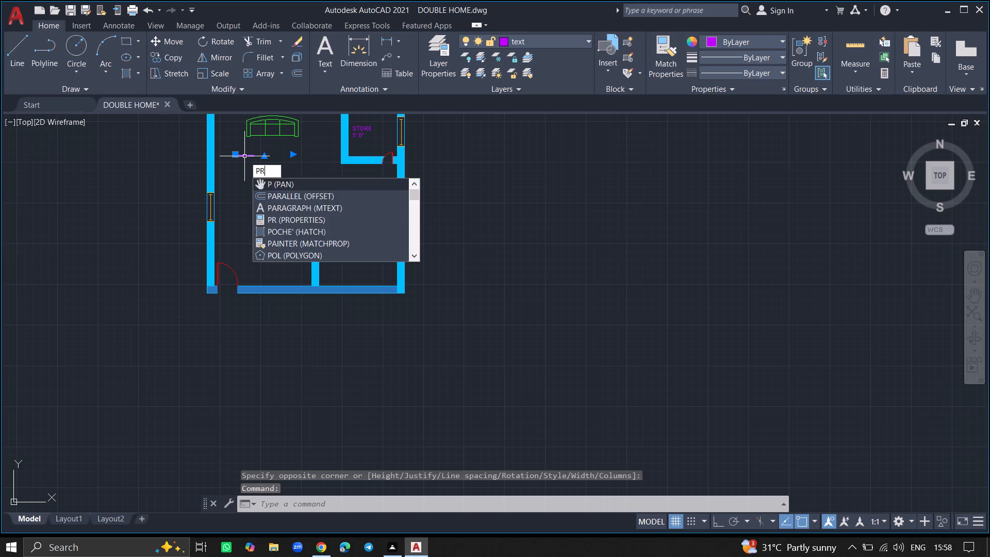
{"action": "key", "text": "Return"}
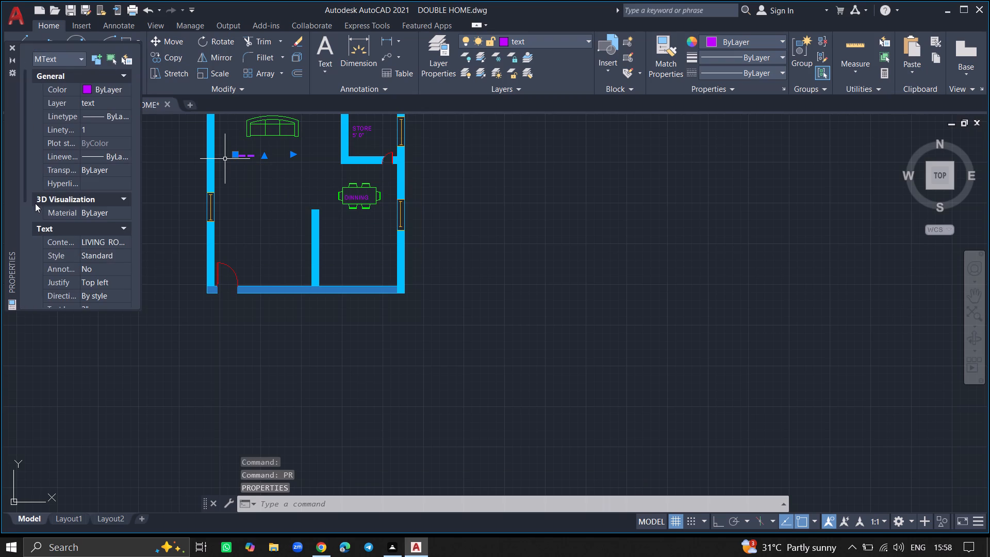
{"action": "left_click", "coordinate": [22, 208]}
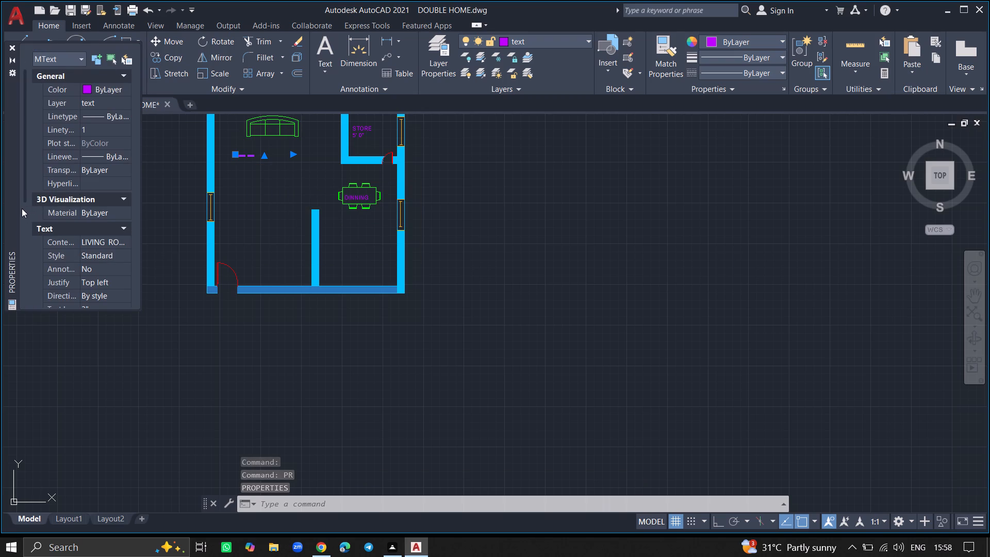
{"action": "left_click", "coordinate": [24, 208]}
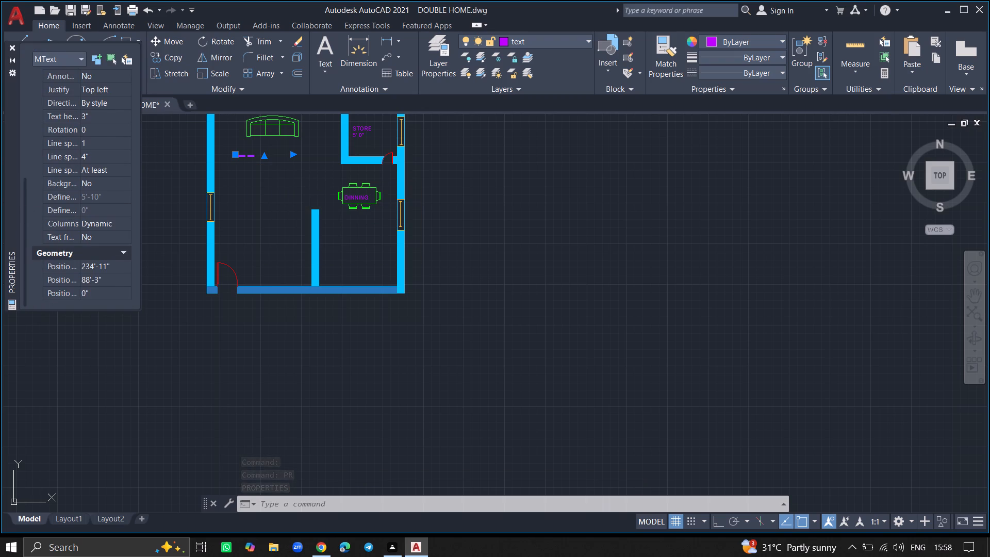
{"action": "left_click", "coordinate": [112, 109]}
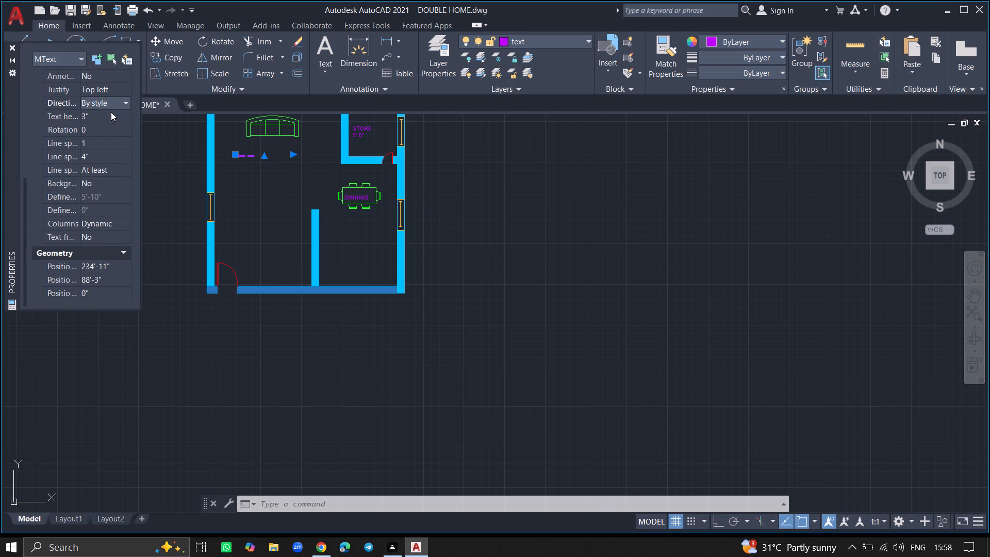
{"action": "left_click", "coordinate": [111, 112]}
{"action": "key", "text": "BackSpace"}
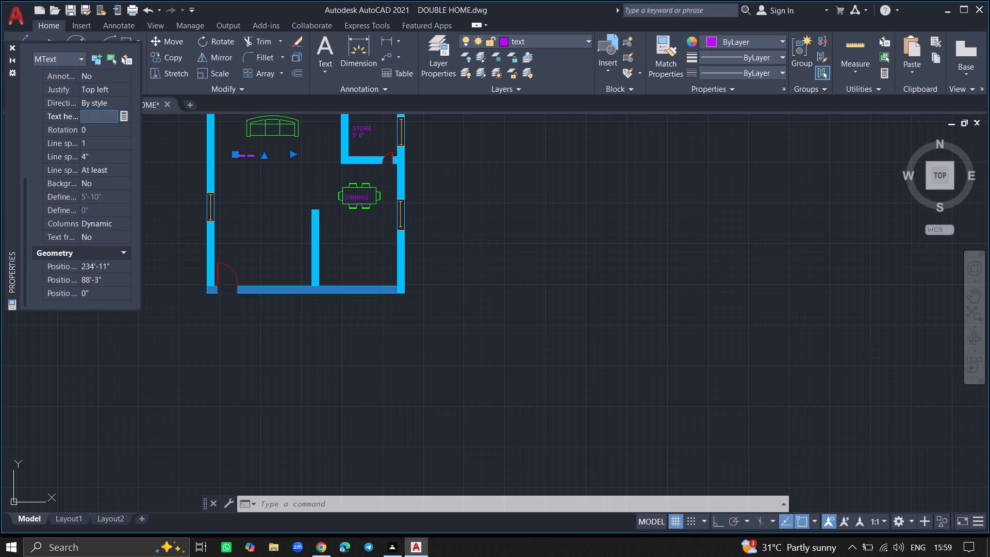
{"action": "key", "text": "5"}
{"action": "key", "text": "shift+quotedbl"}
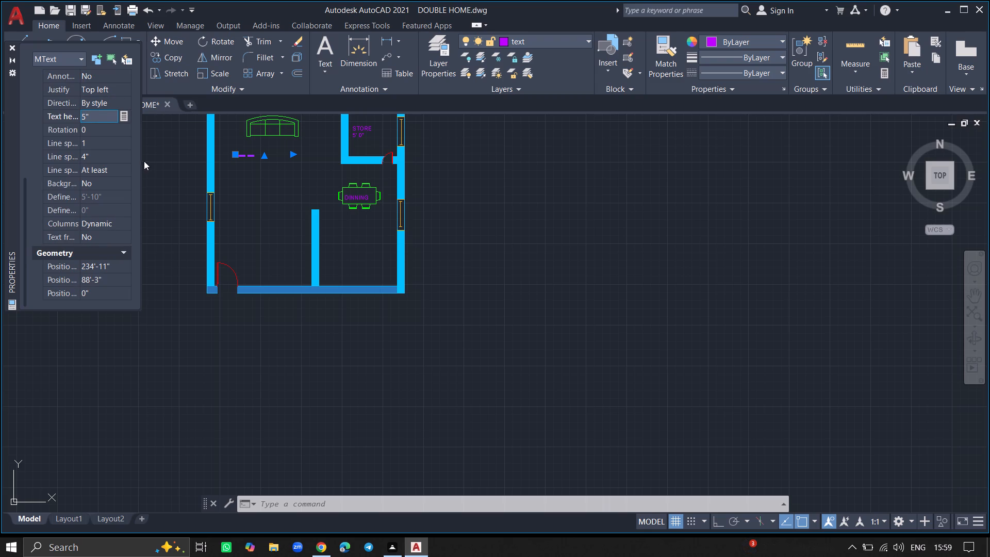
{"action": "left_click", "coordinate": [147, 163]}
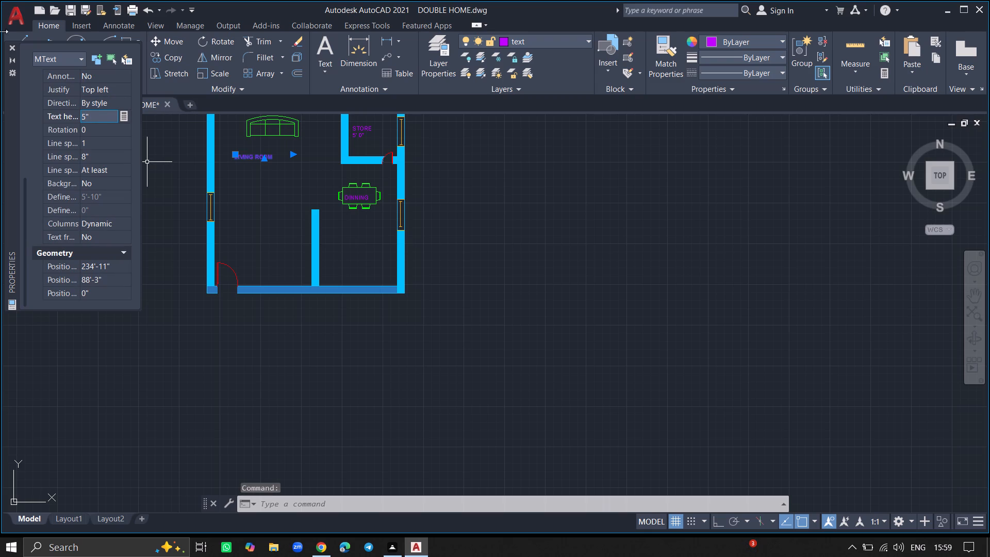
{"action": "left_click", "coordinate": [12, 45]}
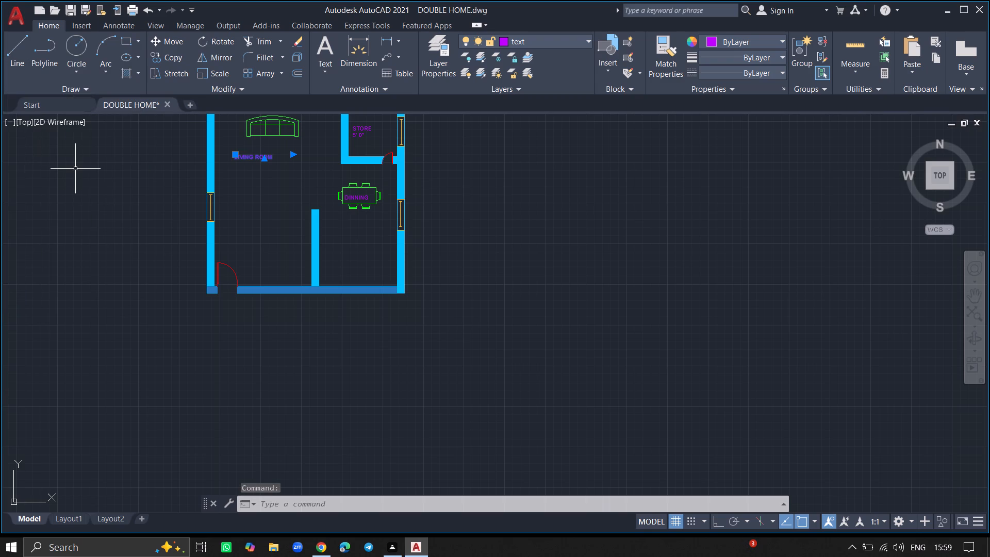
{"action": "key", "text": "Escape"}
Change the solid hatch colour of the bottom exterior wall beside the entrance door to ByLayer.
{"action": "scroll", "coordinate": [75, 169], "scroll_direction": "down", "scroll_amount": 4, "text": "ctrl"}
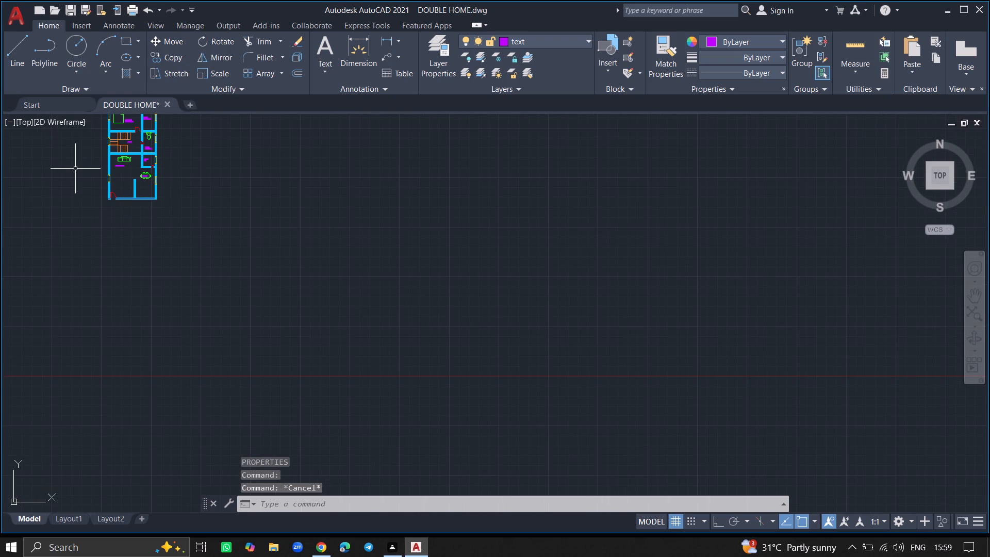
{"action": "scroll", "coordinate": [77, 166], "scroll_direction": "down", "scroll_amount": 7, "text": "ctrl"}
{"action": "scroll", "coordinate": [74, 162], "scroll_direction": "up", "scroll_amount": 7, "text": "ctrl"}
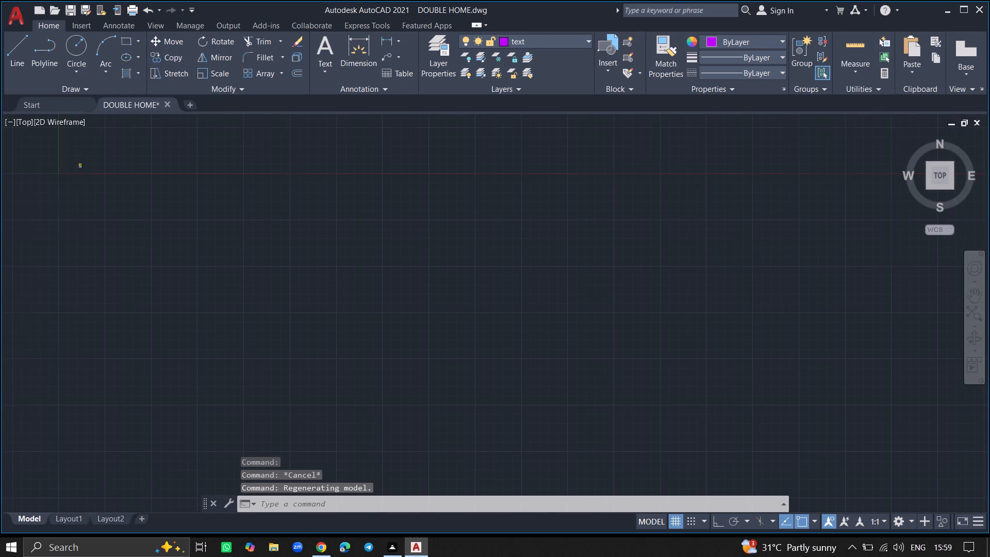
{"action": "scroll", "coordinate": [74, 162], "scroll_direction": "up", "scroll_amount": 2, "text": "ctrl"}
{"action": "scroll", "coordinate": [183, 213], "scroll_direction": "up", "scroll_amount": 4, "text": "ctrl"}
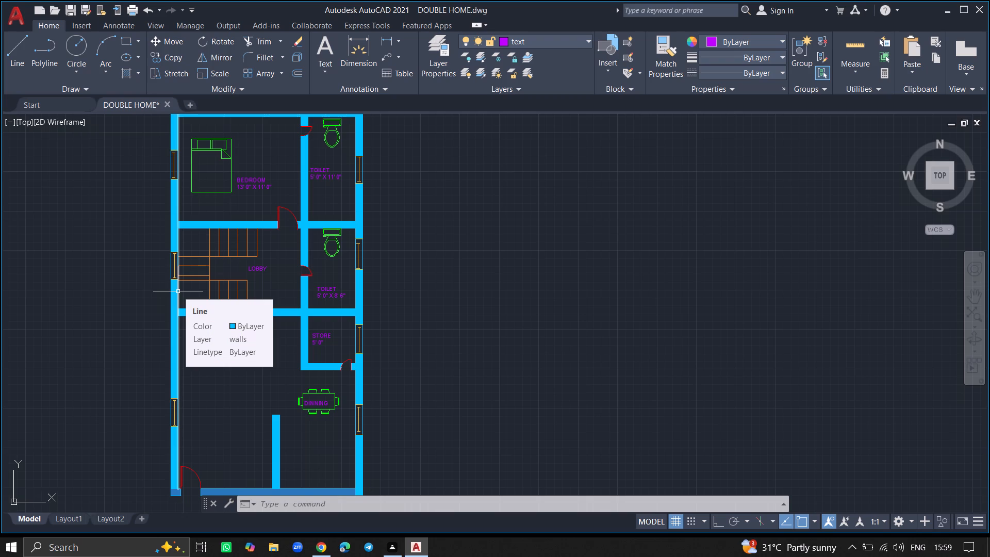
{"action": "scroll", "coordinate": [245, 362], "scroll_direction": "down", "scroll_amount": 2, "text": "ctrl"}
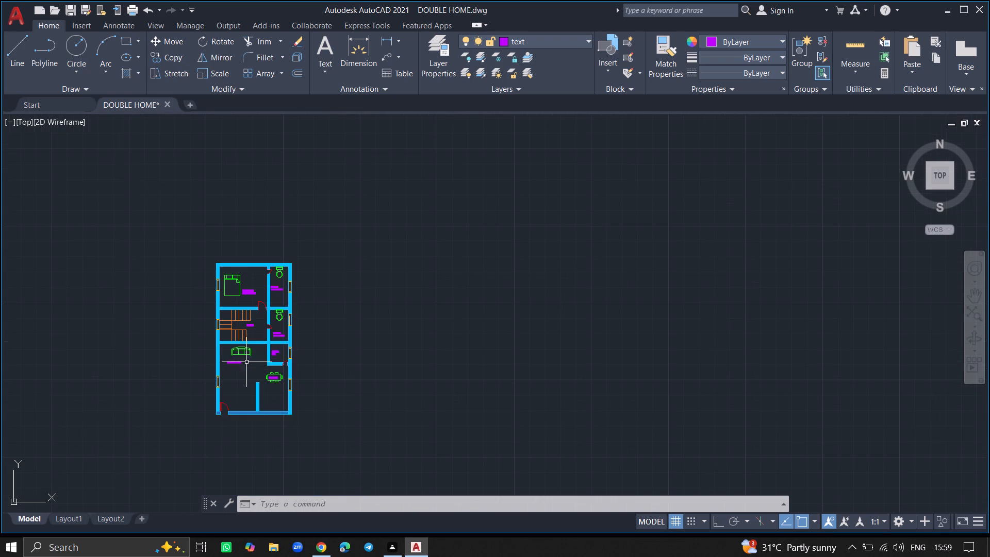
{"action": "scroll", "coordinate": [236, 423], "scroll_direction": "up", "scroll_amount": 3, "text": "ctrl"}
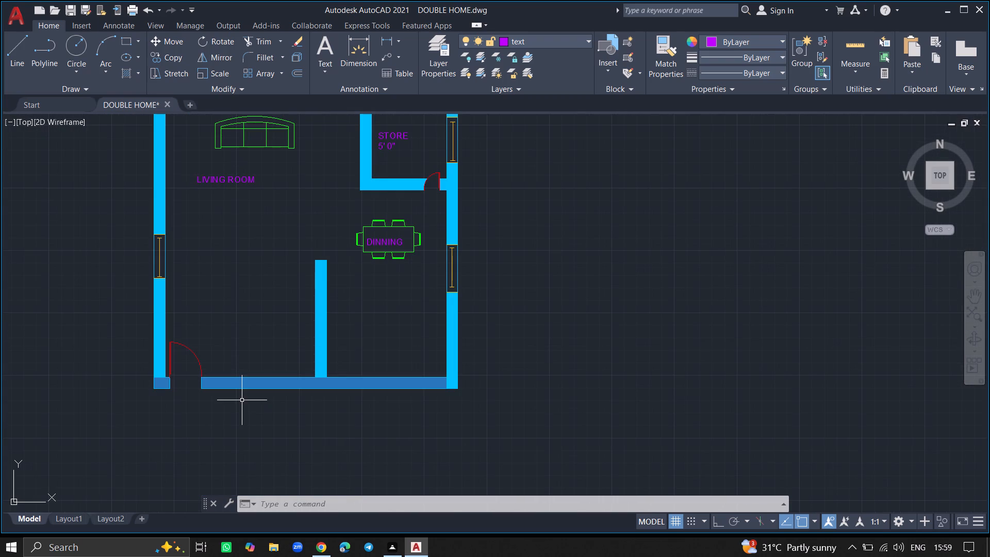
{"action": "left_click", "coordinate": [246, 385]}
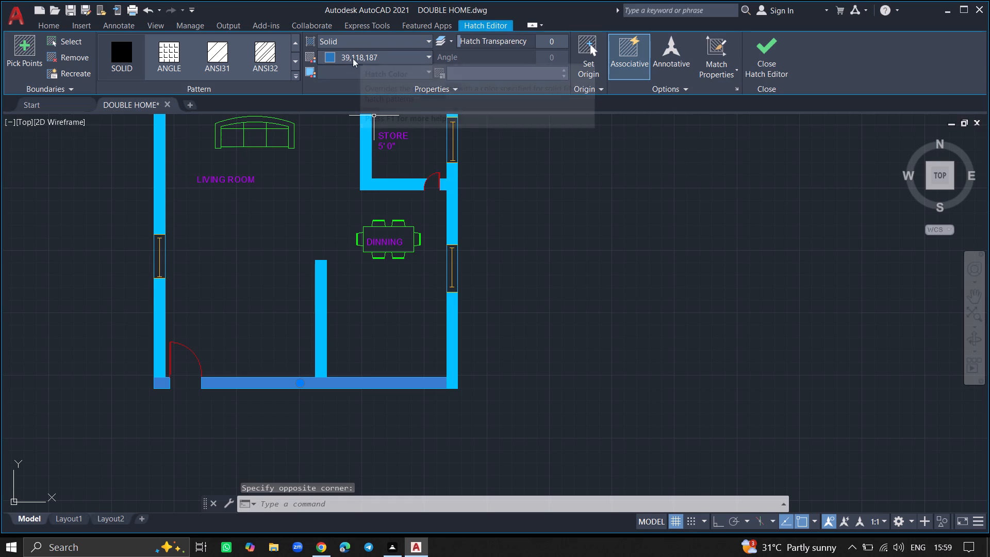
{"action": "left_click", "coordinate": [307, 71]}
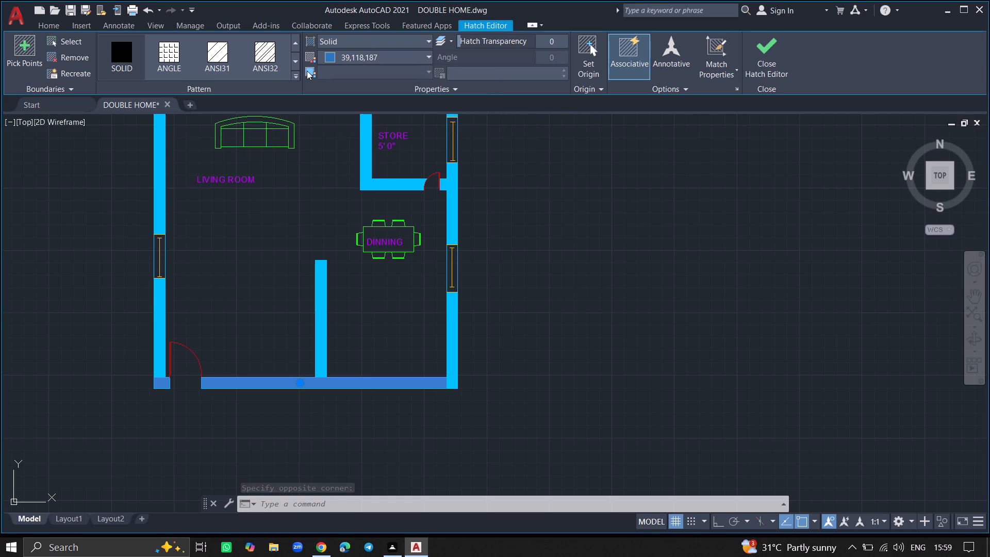
{"action": "left_click", "coordinate": [359, 52]}
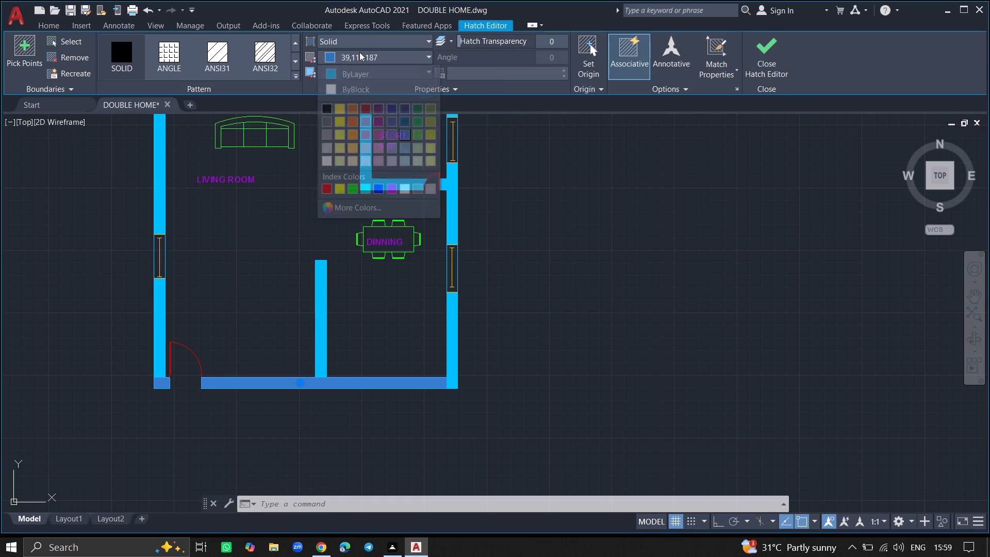
{"action": "left_click", "coordinate": [337, 79]}
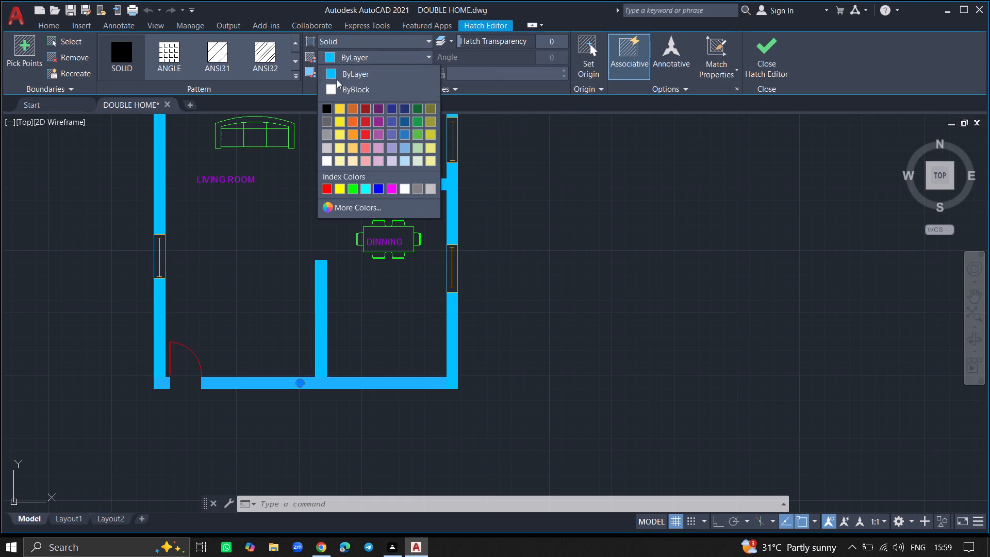
{"action": "key", "text": "Escape"}
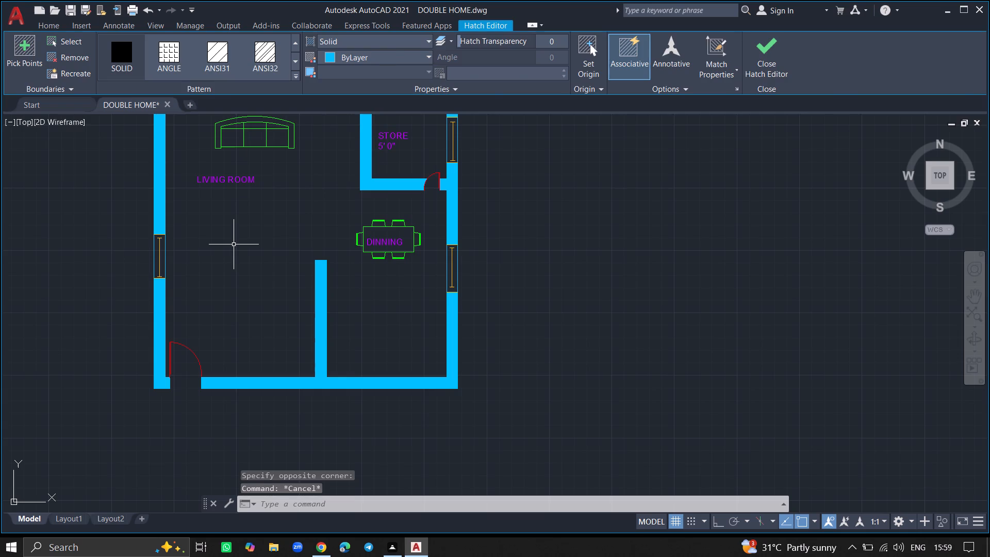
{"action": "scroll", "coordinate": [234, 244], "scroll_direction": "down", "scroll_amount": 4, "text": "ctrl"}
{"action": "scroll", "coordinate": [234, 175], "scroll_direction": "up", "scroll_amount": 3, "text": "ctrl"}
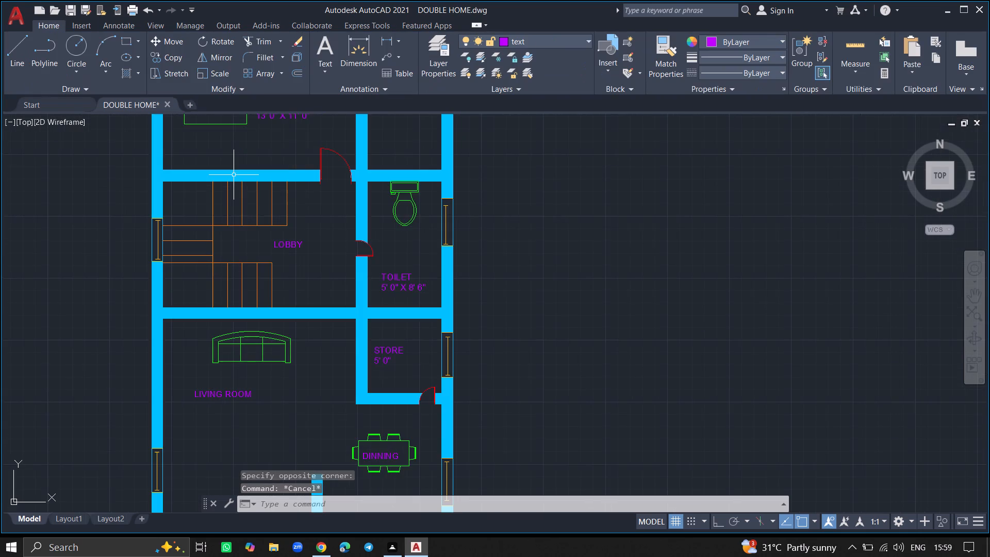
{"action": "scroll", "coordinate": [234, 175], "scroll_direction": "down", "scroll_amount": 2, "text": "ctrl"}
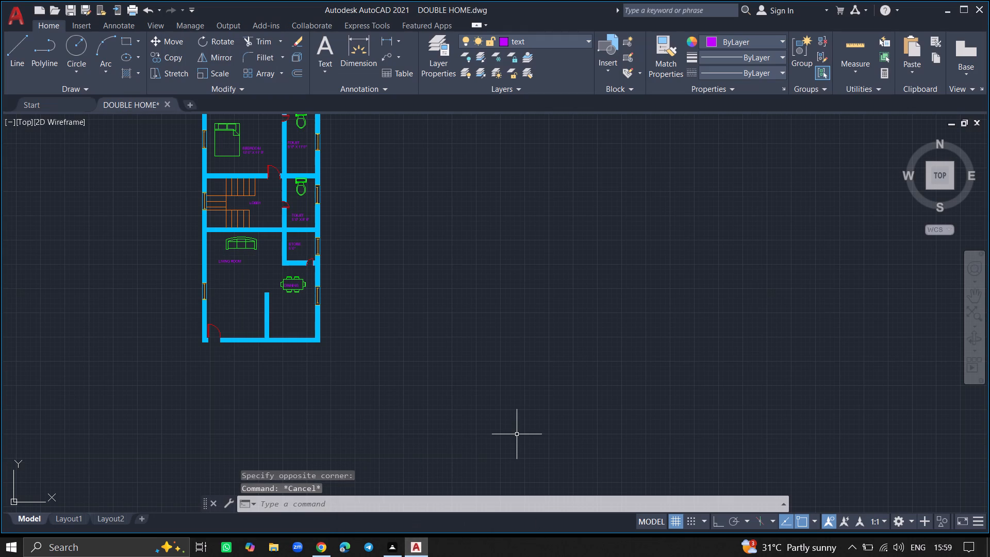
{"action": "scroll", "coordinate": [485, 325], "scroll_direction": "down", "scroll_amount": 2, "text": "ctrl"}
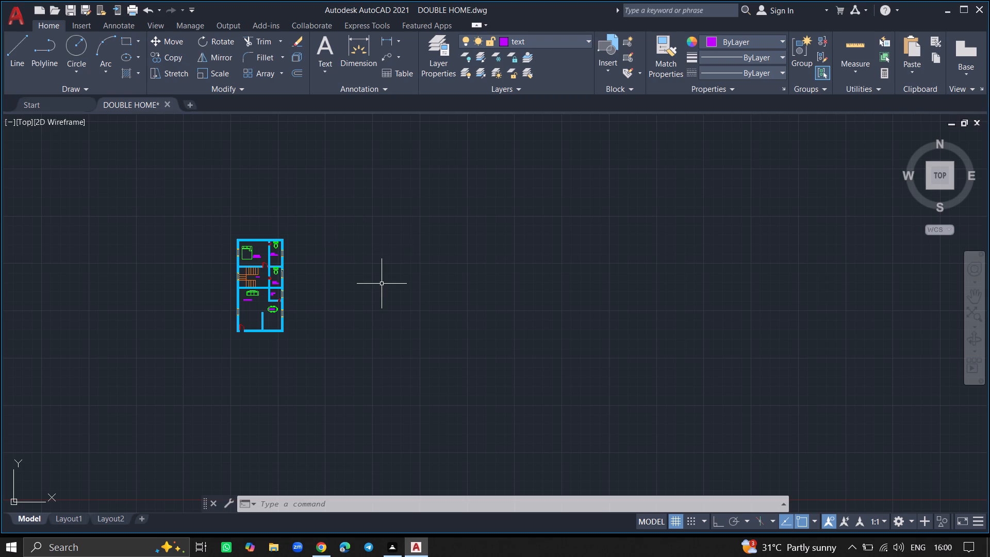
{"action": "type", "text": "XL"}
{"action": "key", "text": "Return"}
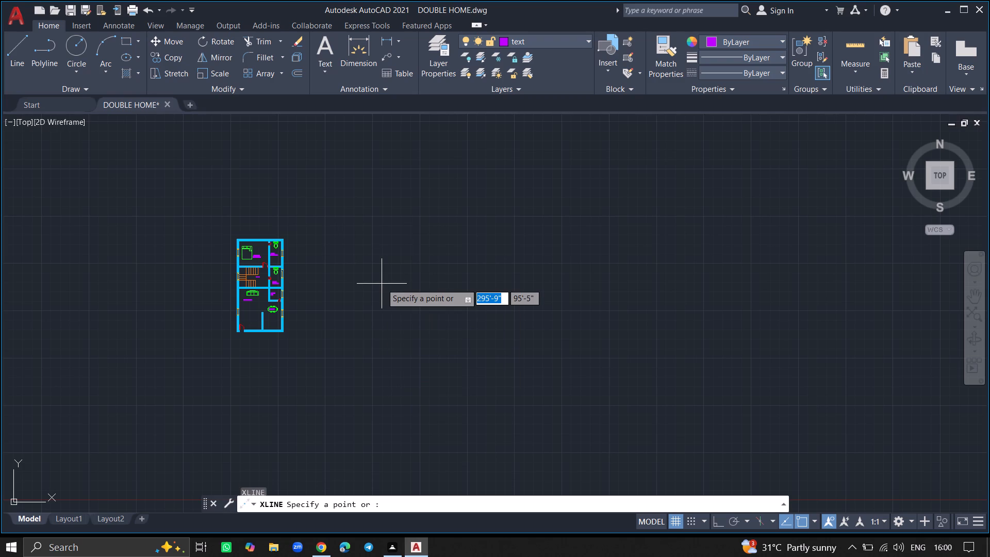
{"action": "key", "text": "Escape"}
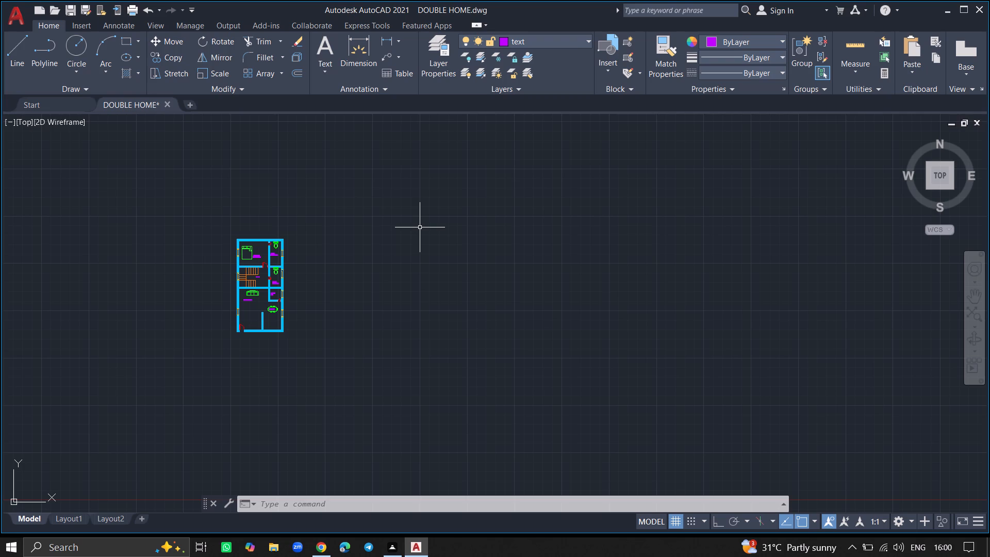
Make the dimensions layer the current layer.
{"action": "left_click", "coordinate": [437, 75]}
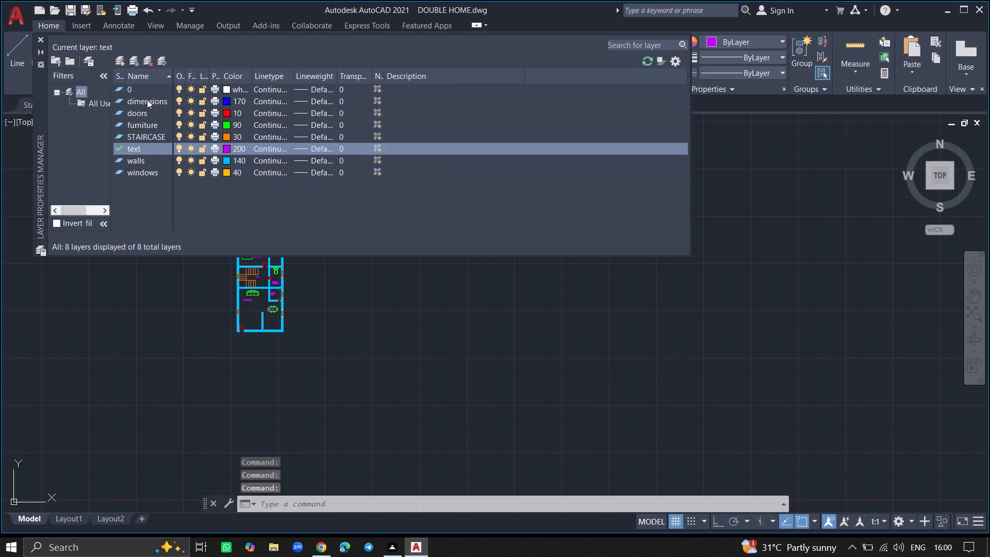
{"action": "double_click", "coordinate": [147, 100]}
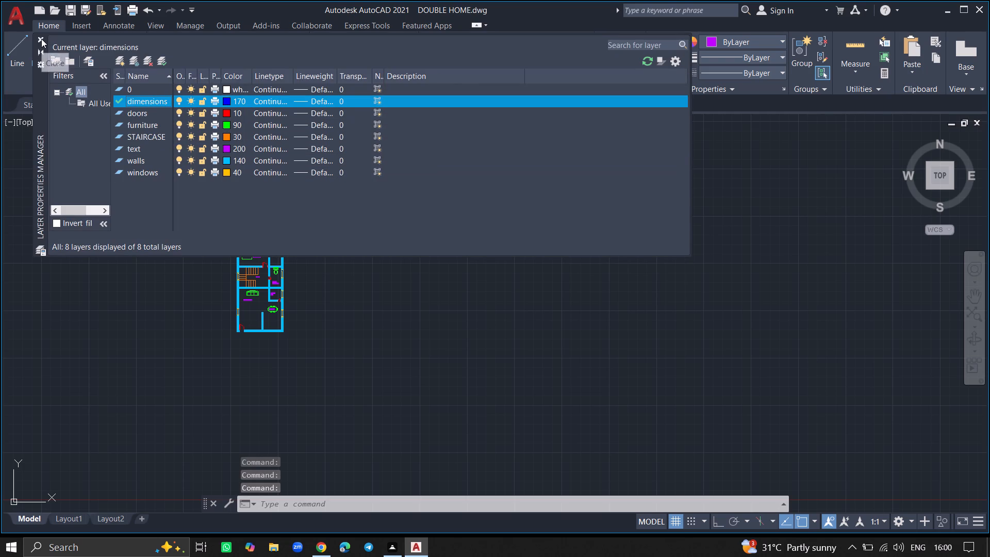
{"action": "left_click", "coordinate": [41, 39]}
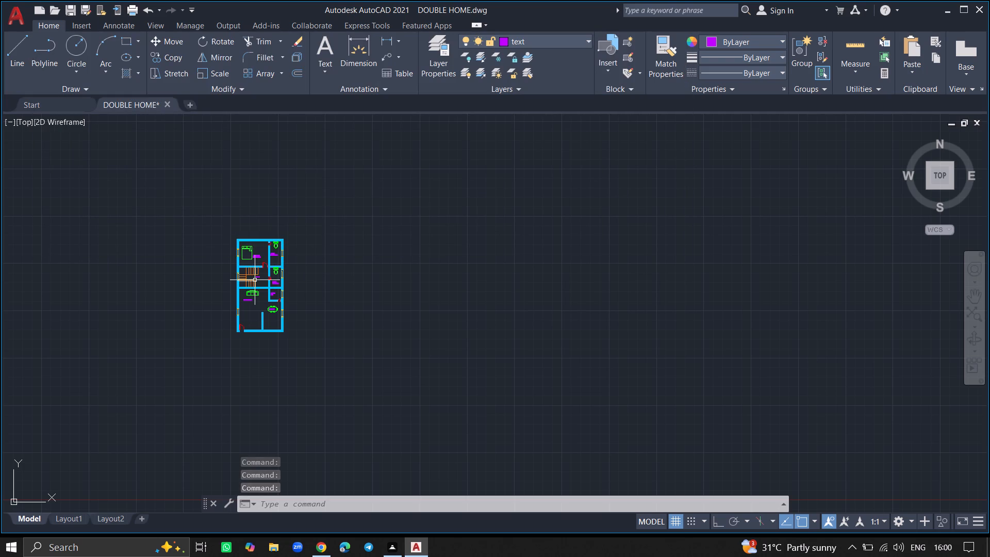
Add a horizontal linear dimension across the bedroom's inner width, with the dimension line crossing the bed above the BEDROOM label.
{"action": "scroll", "coordinate": [255, 280], "scroll_direction": "up", "scroll_amount": 4, "text": "ctrl"}
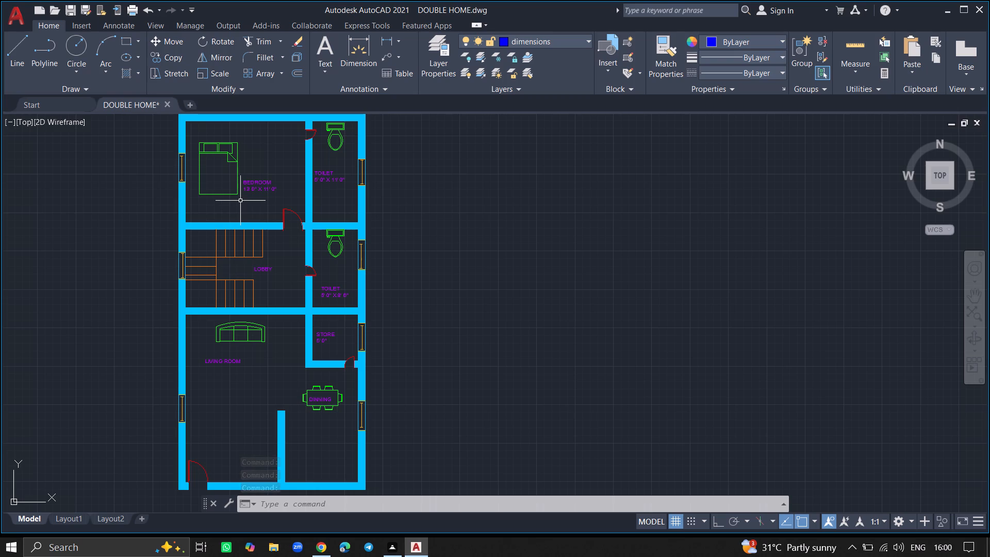
{"action": "type", "text": "DIML"}
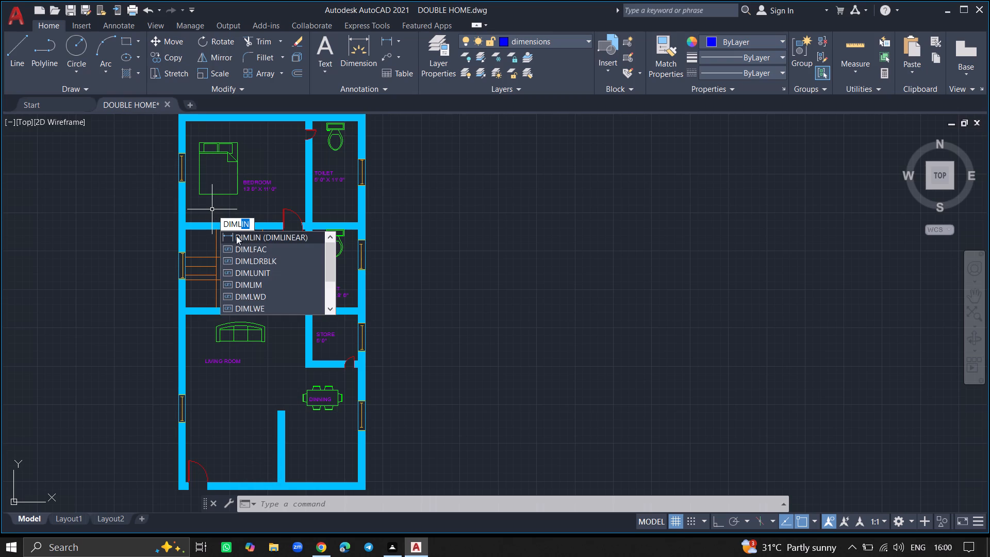
{"action": "left_click", "coordinate": [246, 237]}
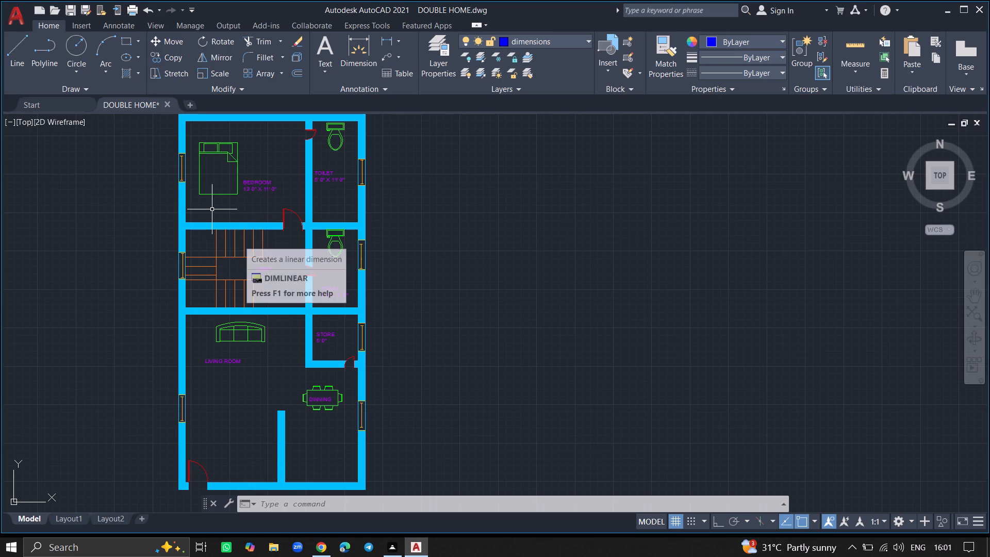
{"action": "left_click", "coordinate": [185, 133]}
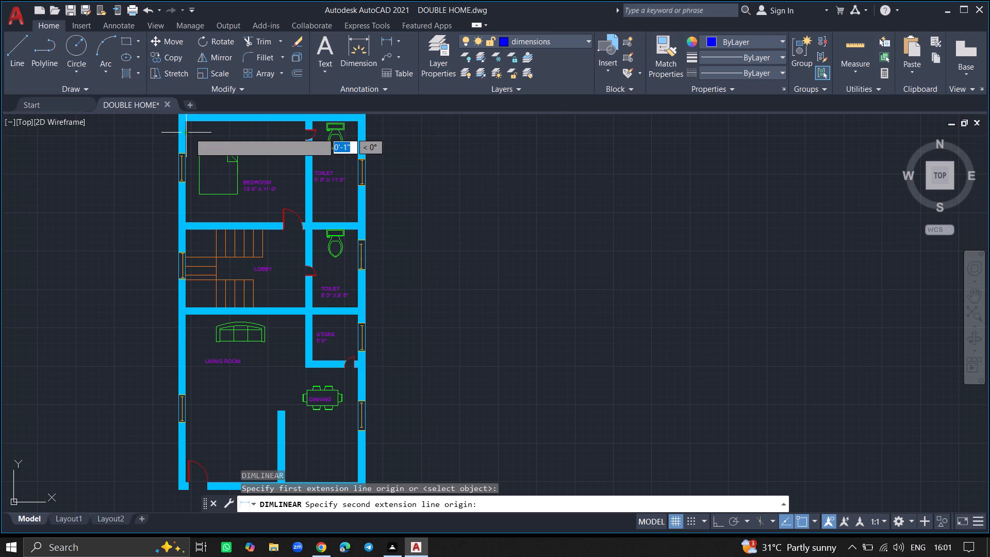
{"action": "scroll", "coordinate": [304, 133], "scroll_direction": "up", "scroll_amount": 1, "text": "ctrl"}
{"action": "left_click", "coordinate": [304, 133]}
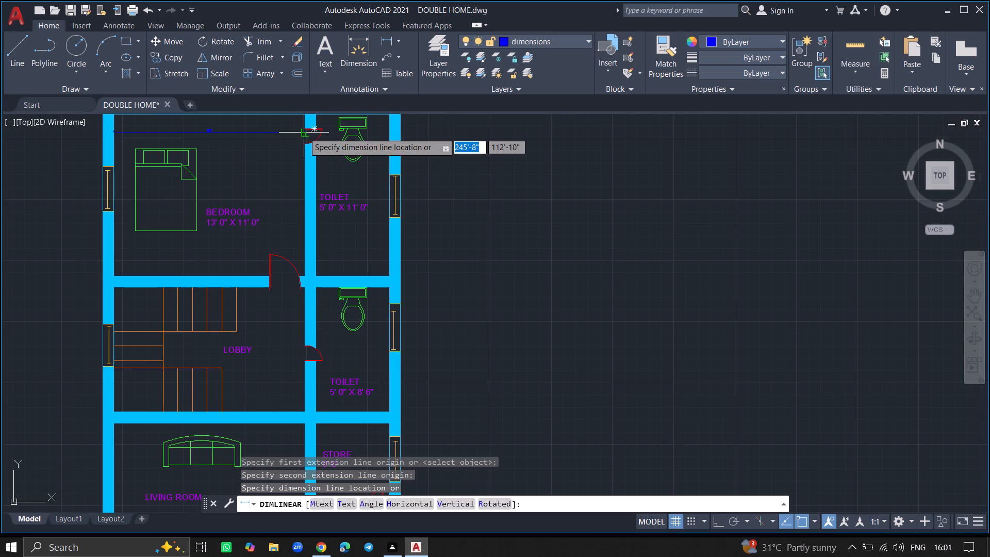
{"action": "left_click", "coordinate": [297, 187]}
Add a vertical linear dimension between the bedroom's bottom and top inner wall faces, placed between the bed and the toilet partition.
{"action": "scroll", "coordinate": [196, 185], "scroll_direction": "up", "scroll_amount": 1, "text": "ctrl"}
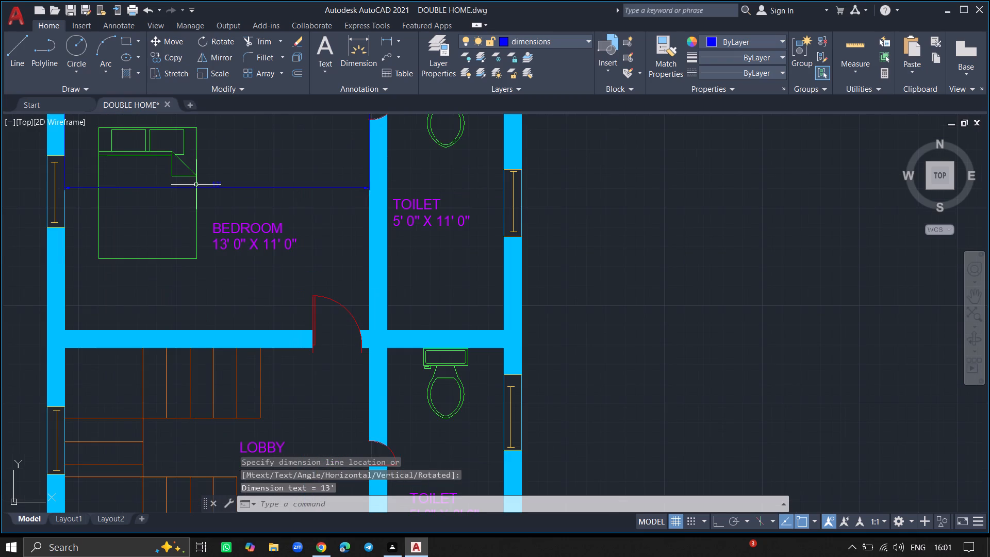
{"action": "scroll", "coordinate": [196, 185], "scroll_direction": "up", "scroll_amount": 3, "text": "ctrl"}
{"action": "scroll", "coordinate": [196, 185], "scroll_direction": "down", "scroll_amount": 3, "text": "ctrl"}
{"action": "scroll", "coordinate": [196, 185], "scroll_direction": "up", "scroll_amount": 1, "text": "ctrl"}
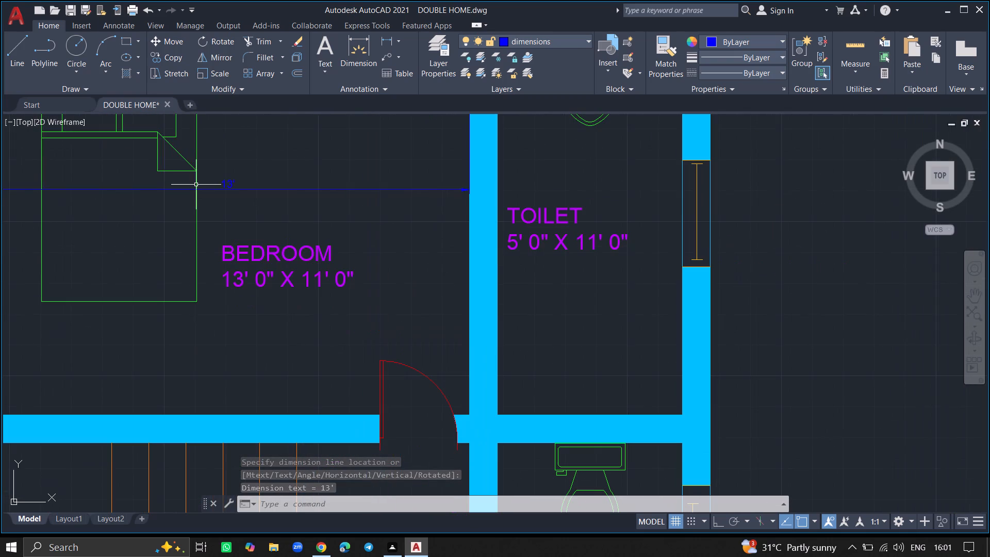
{"action": "type", "text": "DIMLI"}
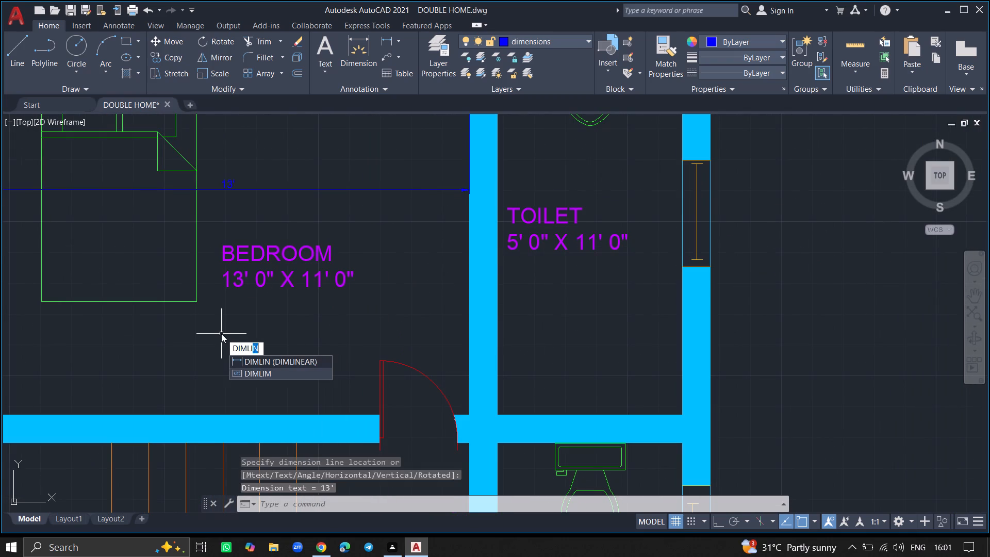
{"action": "left_click", "coordinate": [303, 359]}
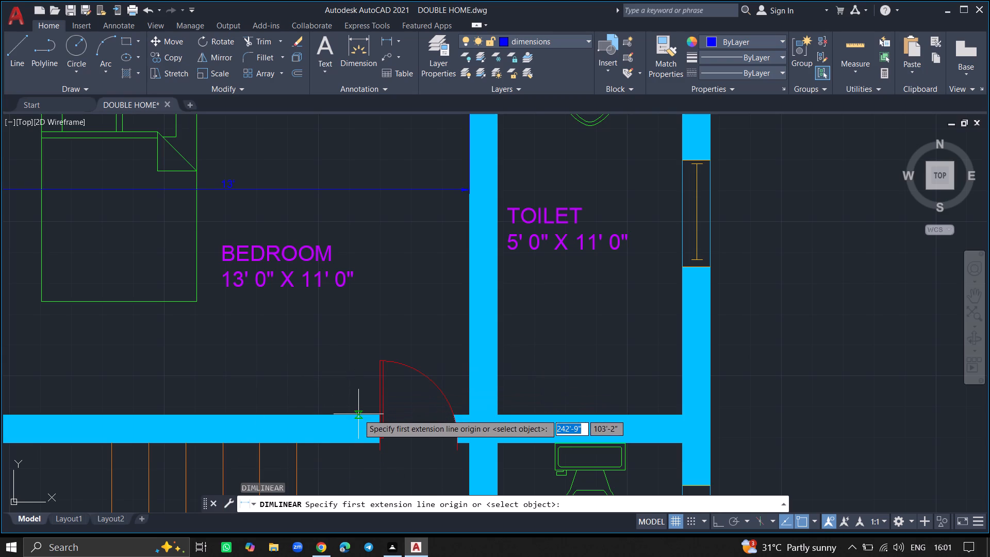
{"action": "left_click", "coordinate": [360, 417]}
{"action": "scroll", "coordinate": [365, 240], "scroll_direction": "down", "scroll_amount": 4, "text": "ctrl"}
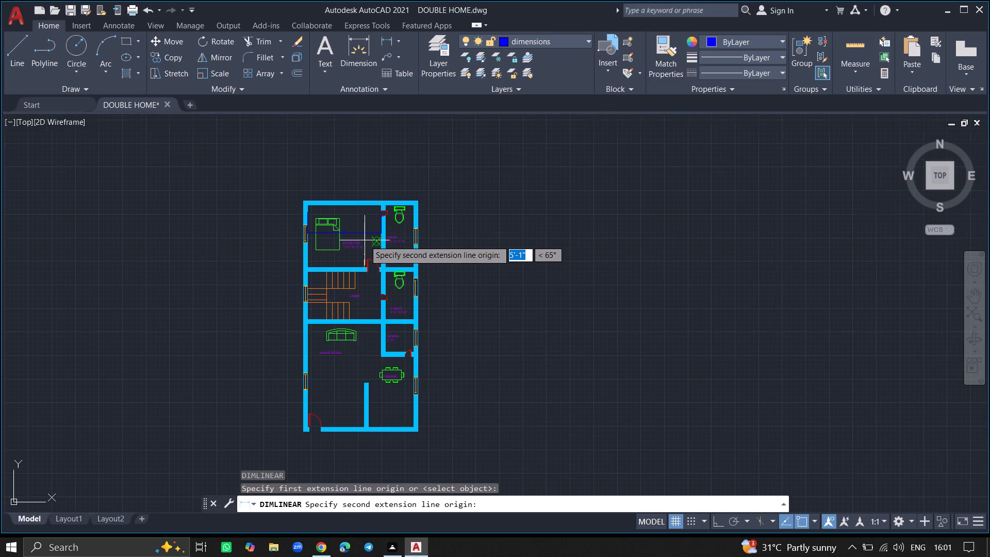
{"action": "scroll", "coordinate": [364, 208], "scroll_direction": "up", "scroll_amount": 7, "text": "ctrl"}
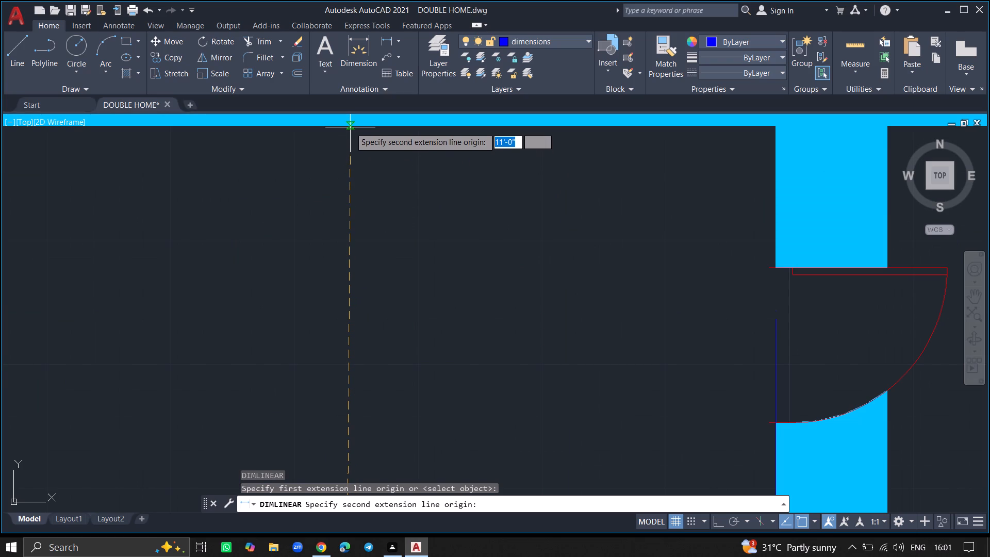
{"action": "left_click", "coordinate": [350, 126]}
{"action": "left_click", "coordinate": [320, 134]}
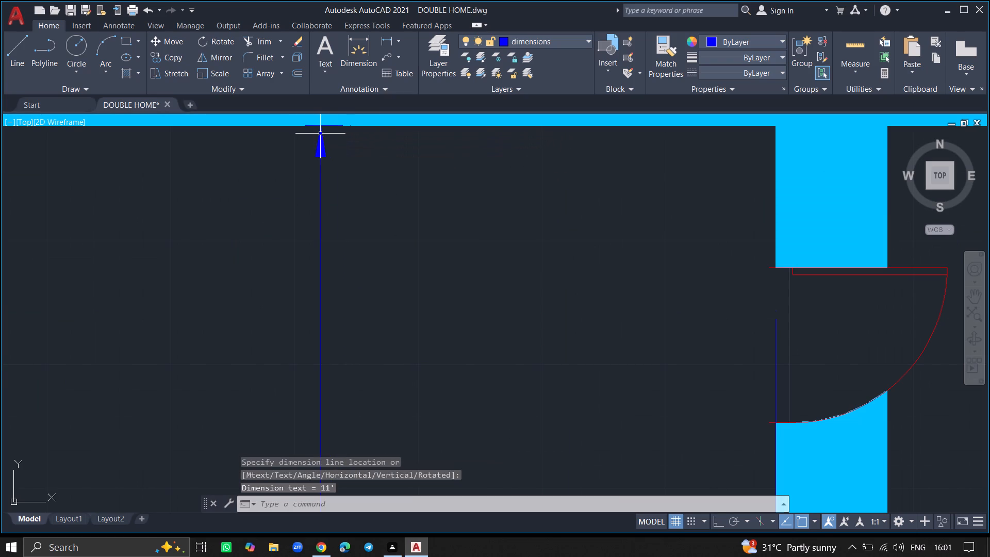
Add a horizontal linear dimension across the upper toilet's inner width, just below the toilet fixture.
{"action": "scroll", "coordinate": [354, 202], "scroll_direction": "down", "scroll_amount": 5, "text": "ctrl"}
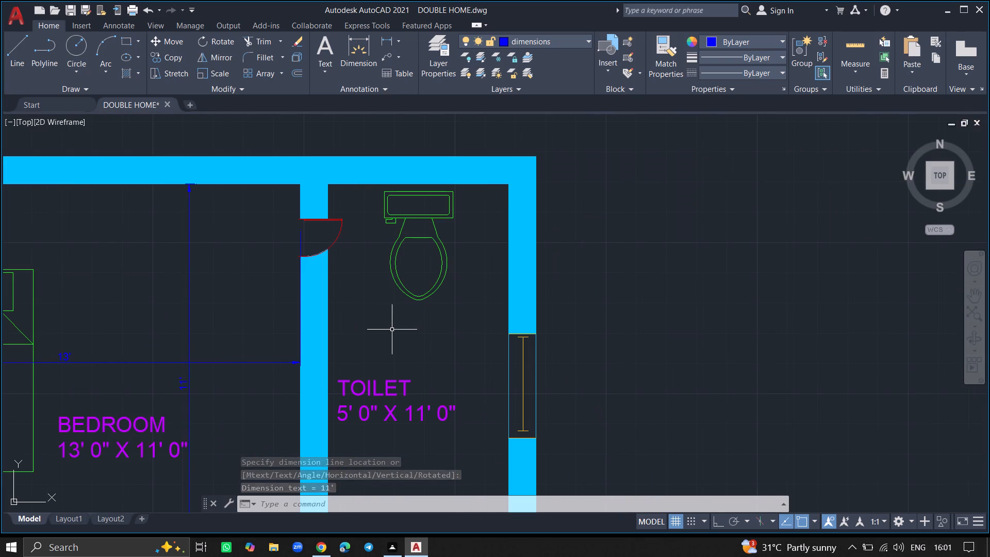
{"action": "key", "text": "space"}
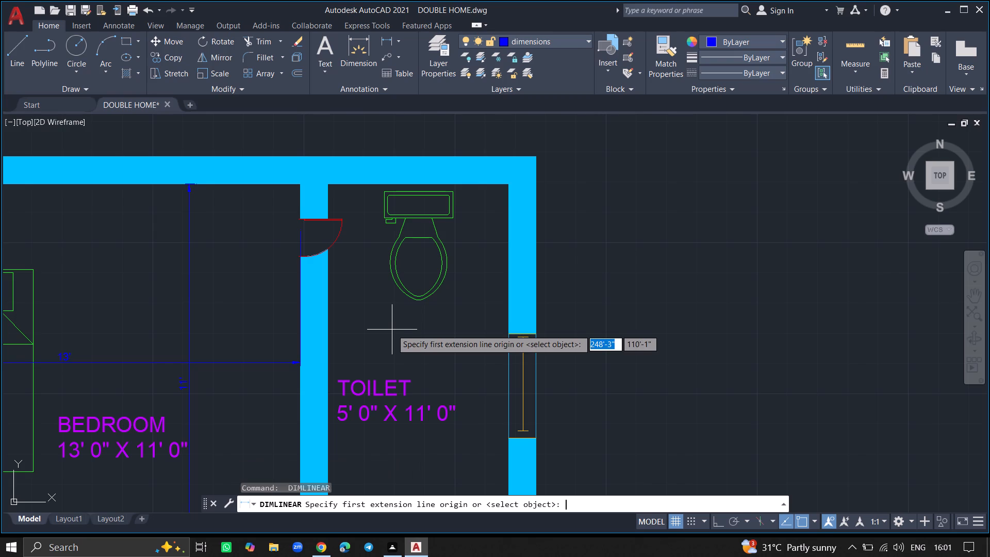
{"action": "left_click", "coordinate": [328, 316]}
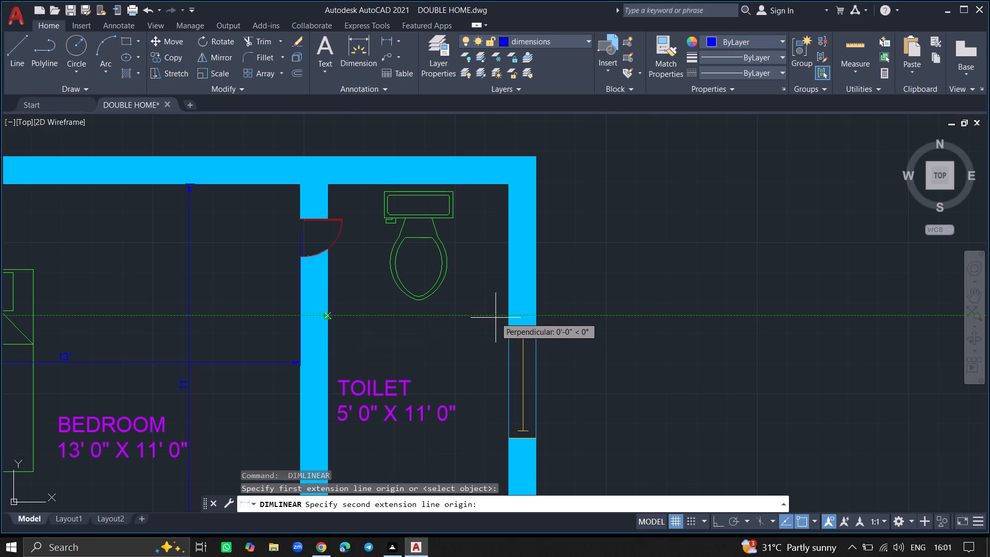
{"action": "left_click", "coordinate": [506, 315]}
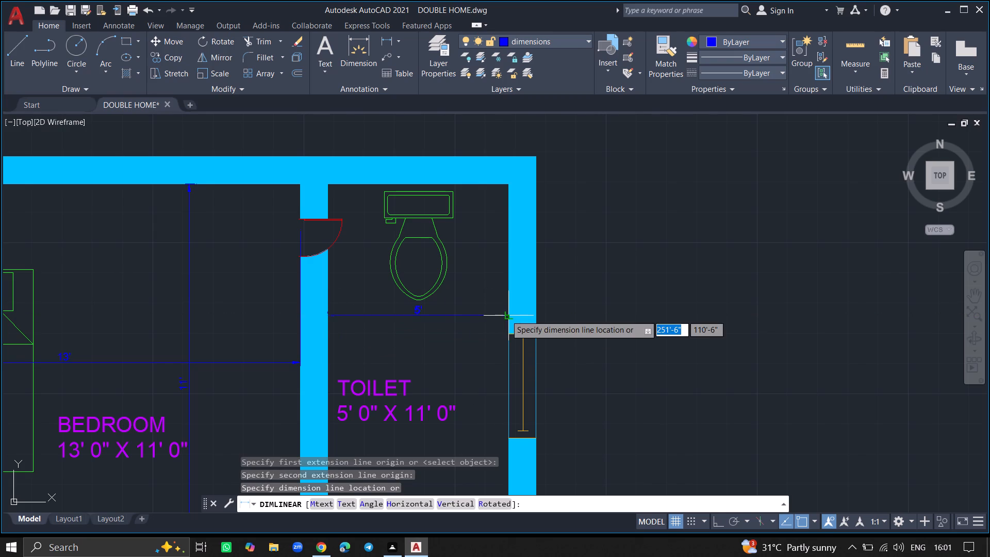
{"action": "left_click", "coordinate": [506, 322]}
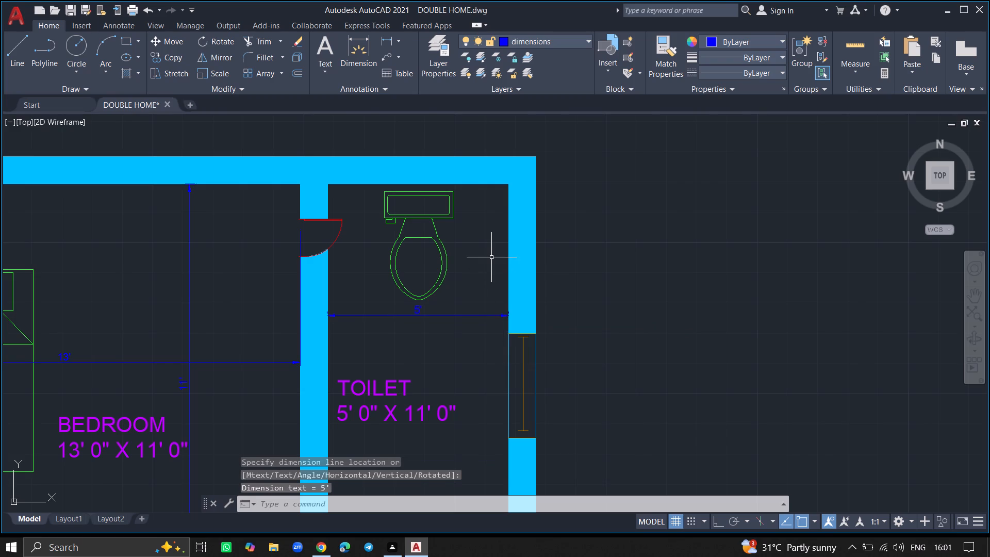
Add a vertical linear dimension between the upper toilet's bottom and top inner wall faces, placed between the fixture and the exterior wall.
{"action": "type", "text": "DIMLI"}
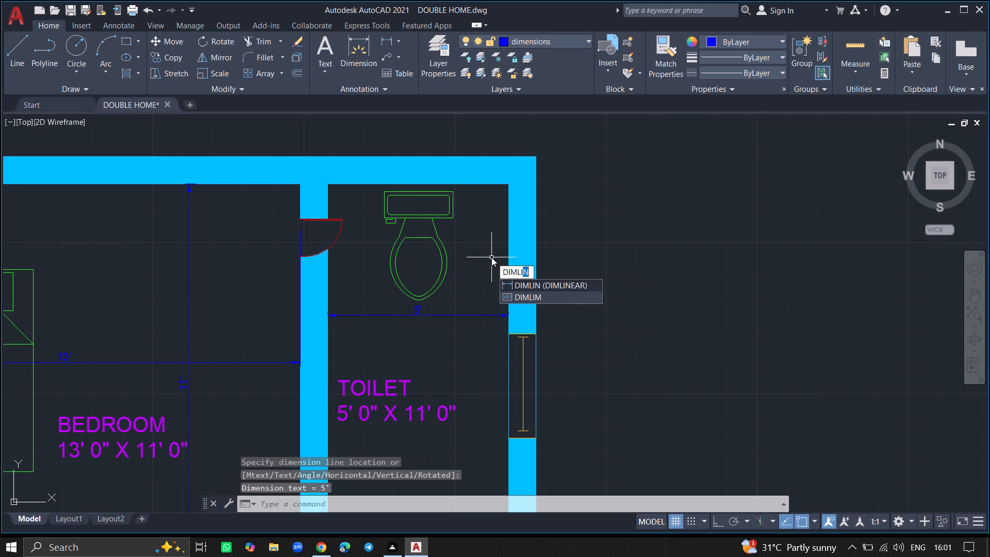
{"action": "key", "text": "n"}
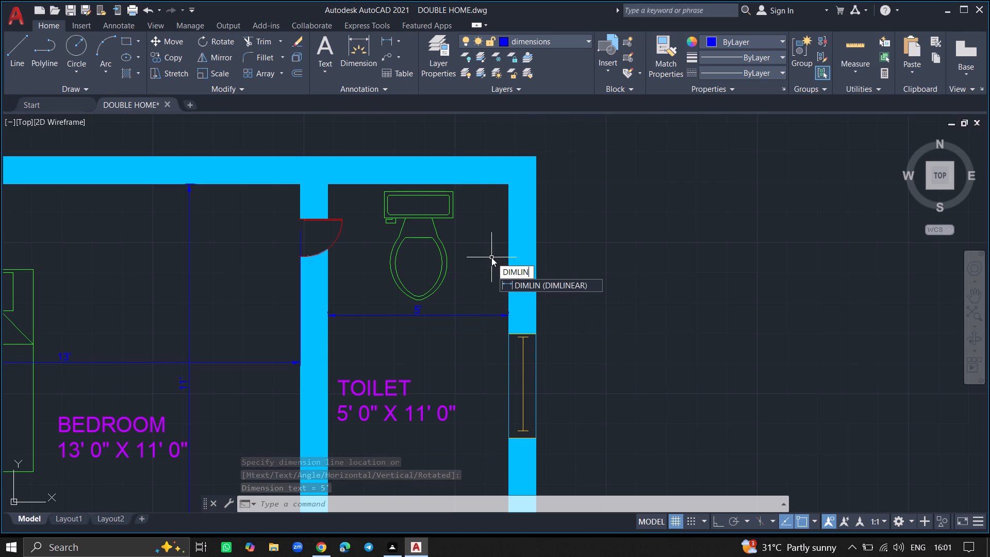
{"action": "left_click", "coordinate": [520, 283]}
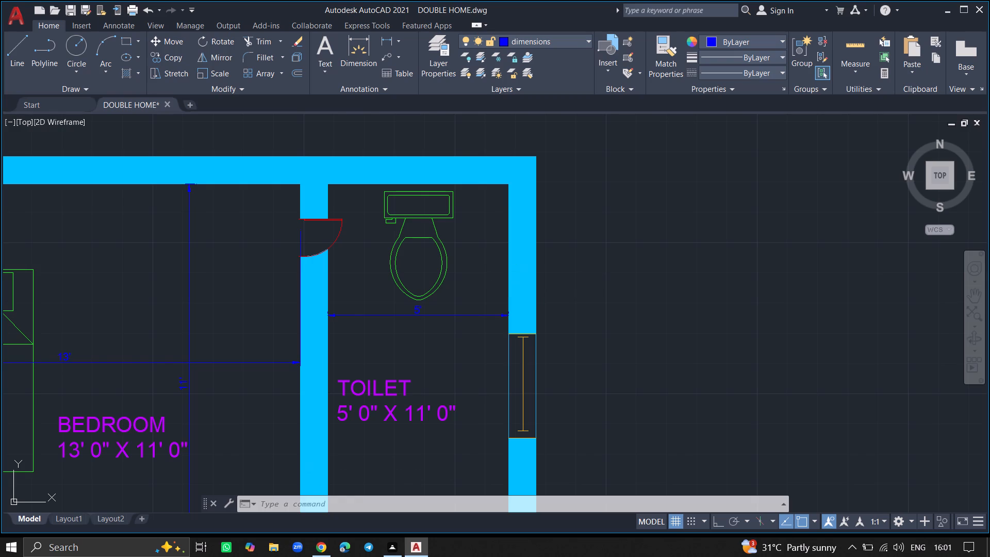
{"action": "scroll", "coordinate": [495, 244], "scroll_direction": "down", "scroll_amount": 3, "text": "ctrl"}
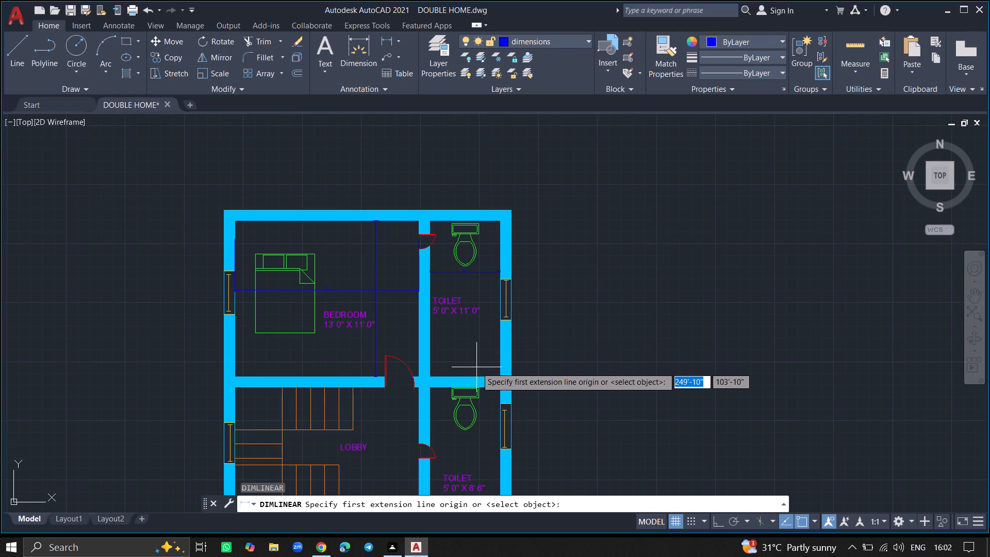
{"action": "scroll", "coordinate": [476, 367], "scroll_direction": "up", "scroll_amount": 5, "text": "ctrl"}
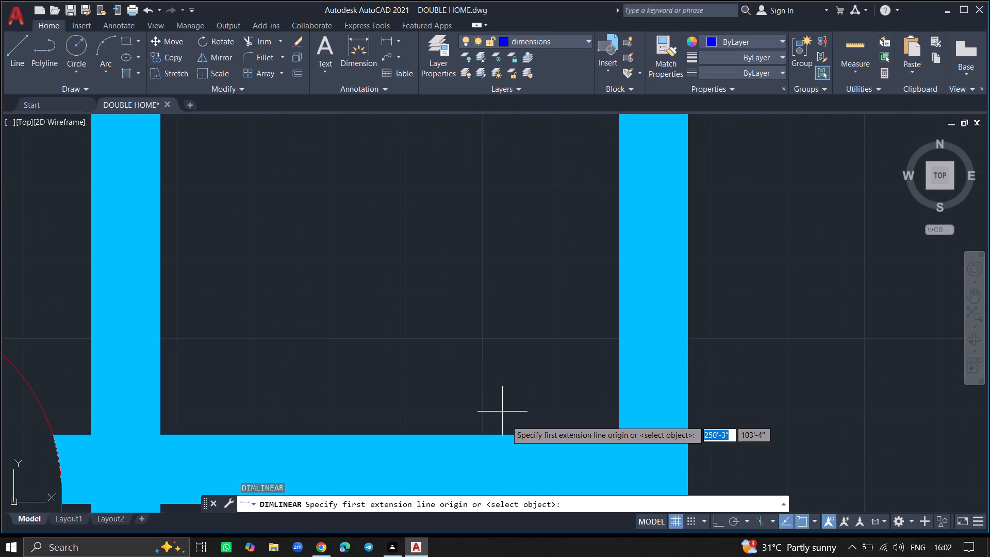
{"action": "left_click", "coordinate": [511, 433]}
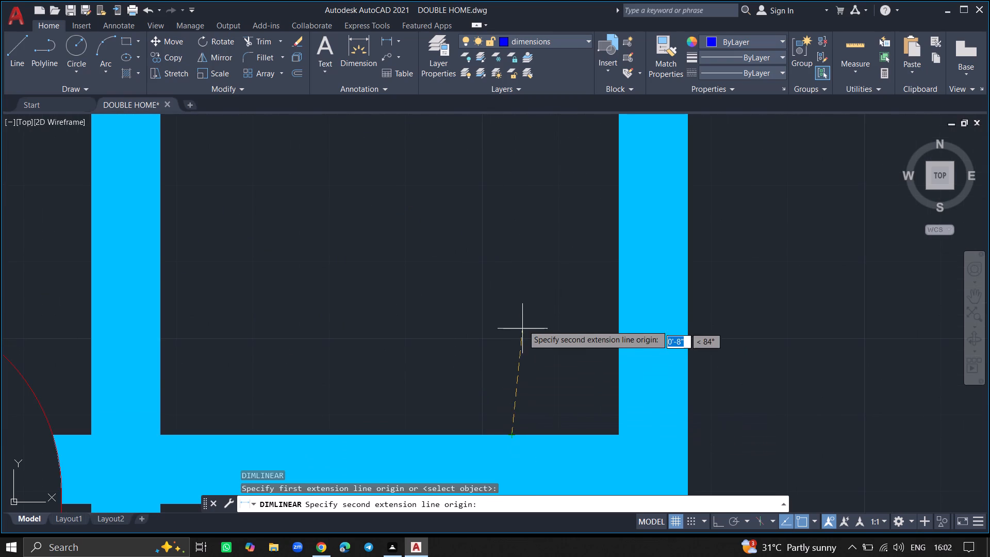
{"action": "scroll", "coordinate": [522, 310], "scroll_direction": "down", "scroll_amount": 2, "text": "ctrl"}
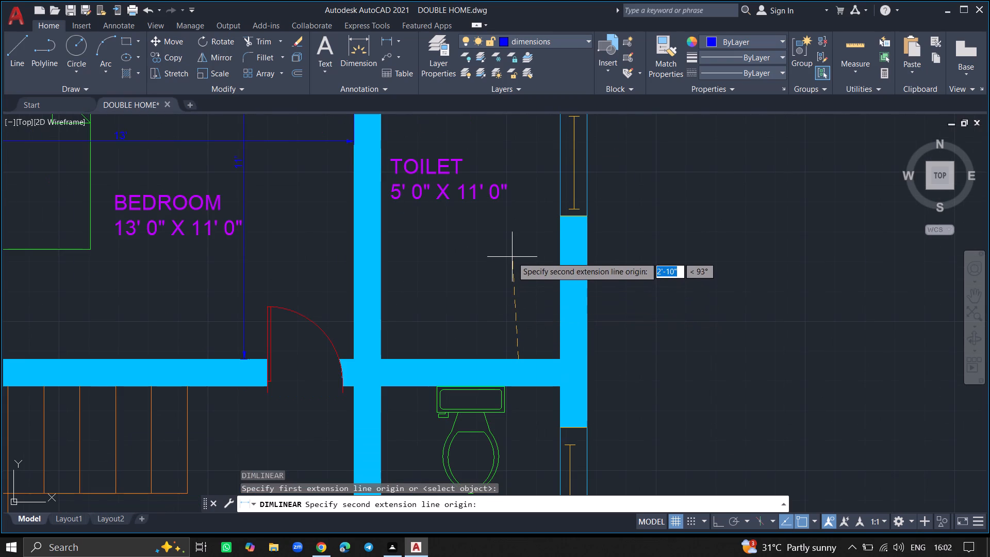
{"action": "scroll", "coordinate": [512, 257], "scroll_direction": "down", "scroll_amount": 7, "text": "ctrl"}
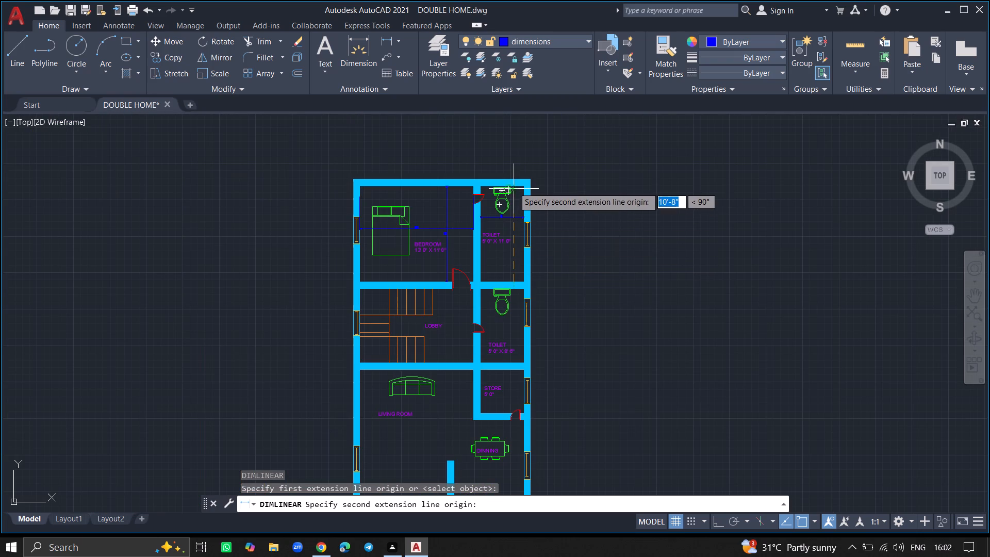
{"action": "scroll", "coordinate": [519, 178], "scroll_direction": "up", "scroll_amount": 6, "text": "ctrl"}
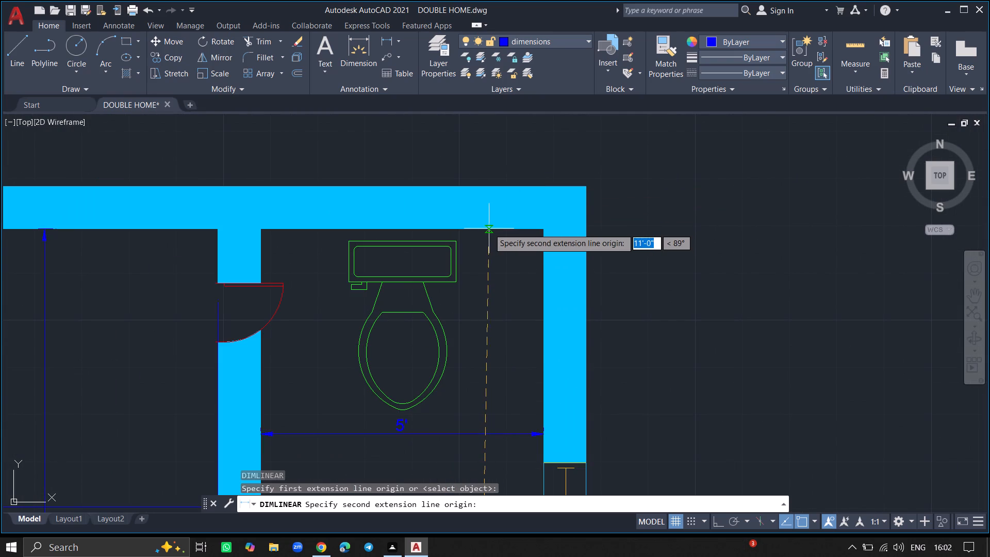
{"action": "left_click", "coordinate": [487, 230]}
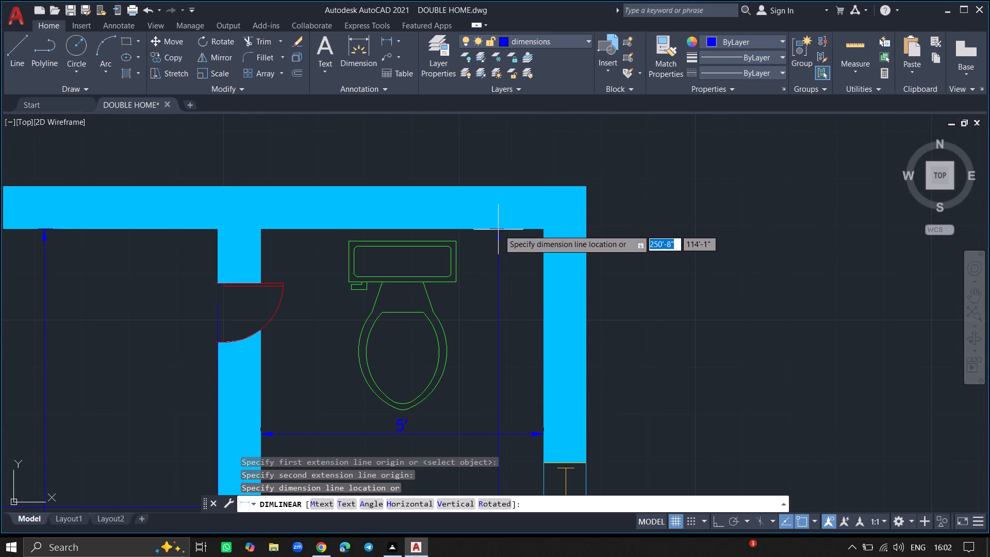
{"action": "left_click", "coordinate": [500, 230]}
Add a vertical linear dimension between the store's top and bottom inner wall faces, placed between the STORE label and the exterior window.
{"action": "scroll", "coordinate": [463, 322], "scroll_direction": "down", "scroll_amount": 2, "text": "ctrl"}
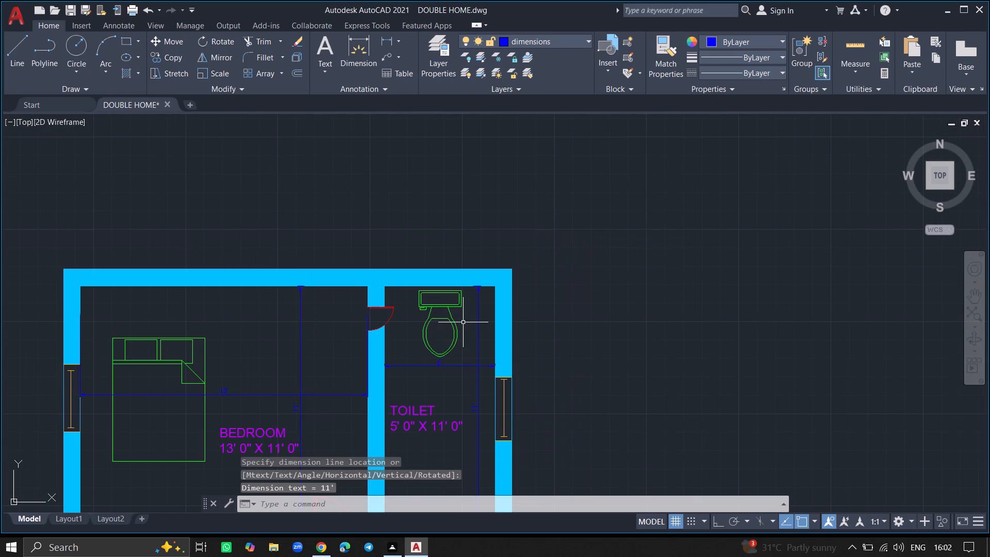
{"action": "scroll", "coordinate": [461, 443], "scroll_direction": "up", "scroll_amount": 4, "text": "ctrl"}
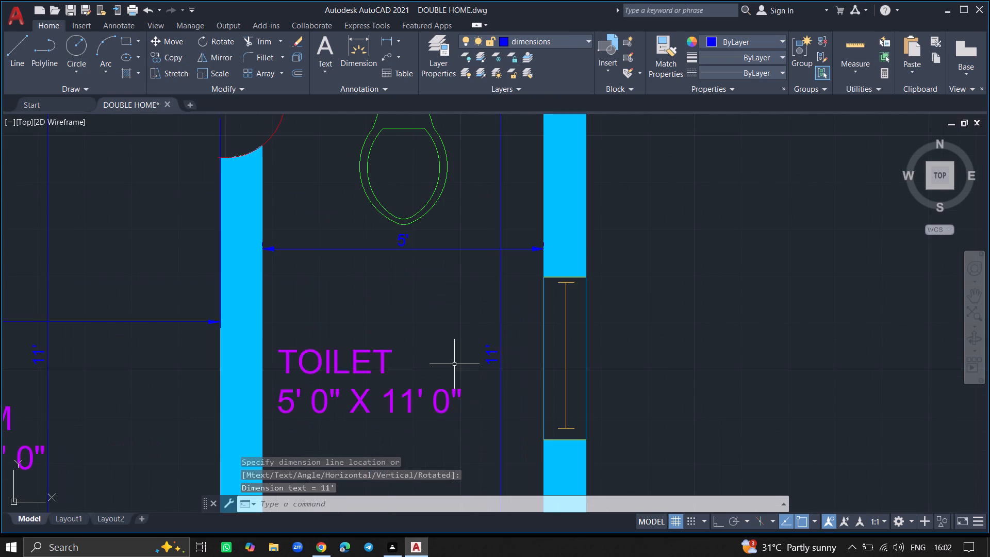
{"action": "scroll", "coordinate": [454, 364], "scroll_direction": "down", "scroll_amount": 5, "text": "ctrl"}
{"action": "scroll", "coordinate": [418, 434], "scroll_direction": "down", "scroll_amount": 5, "text": "ctrl"}
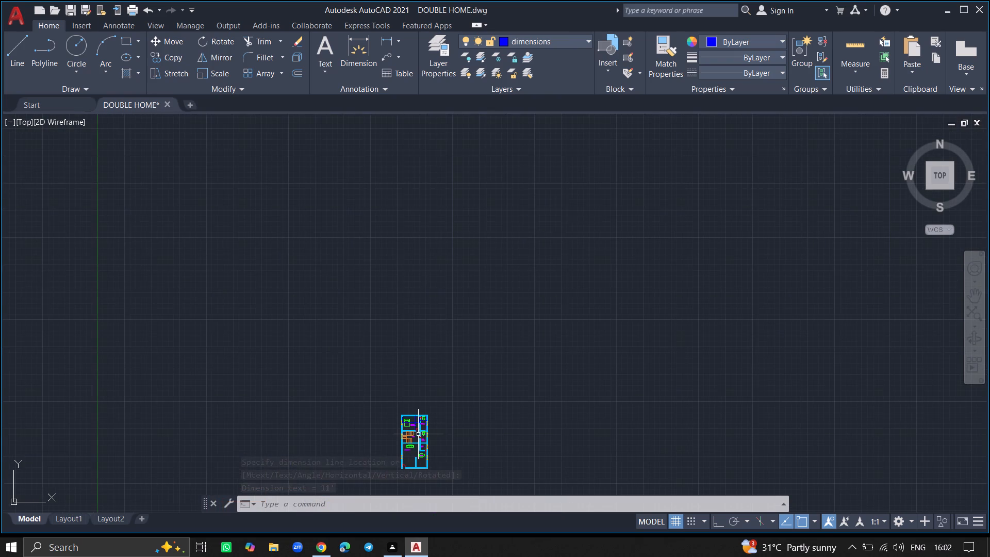
{"action": "scroll", "coordinate": [418, 461], "scroll_direction": "up", "scroll_amount": 5, "text": "ctrl"}
{"action": "scroll", "coordinate": [427, 367], "scroll_direction": "up", "scroll_amount": 4, "text": "ctrl"}
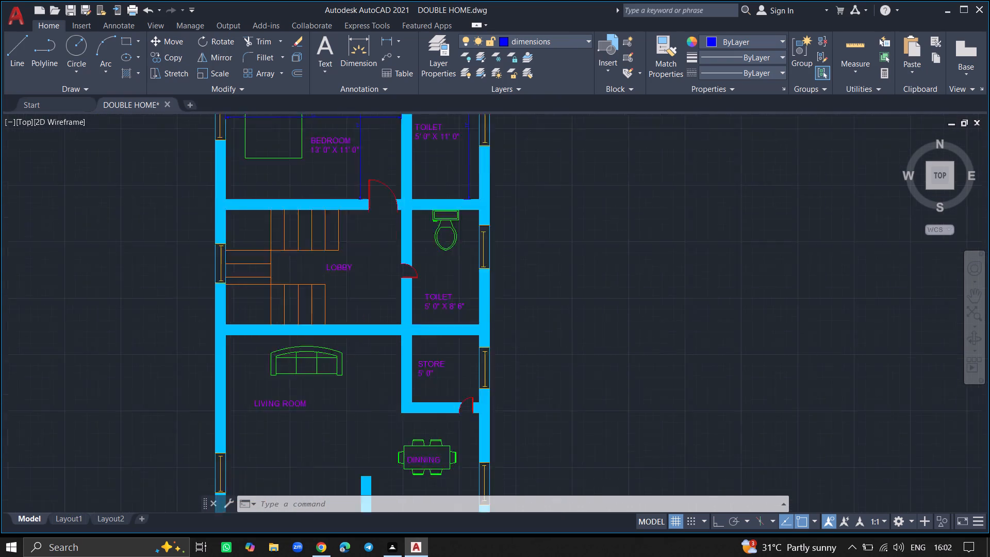
{"action": "scroll", "coordinate": [427, 367], "scroll_direction": "up", "scroll_amount": 1, "text": "ctrl"}
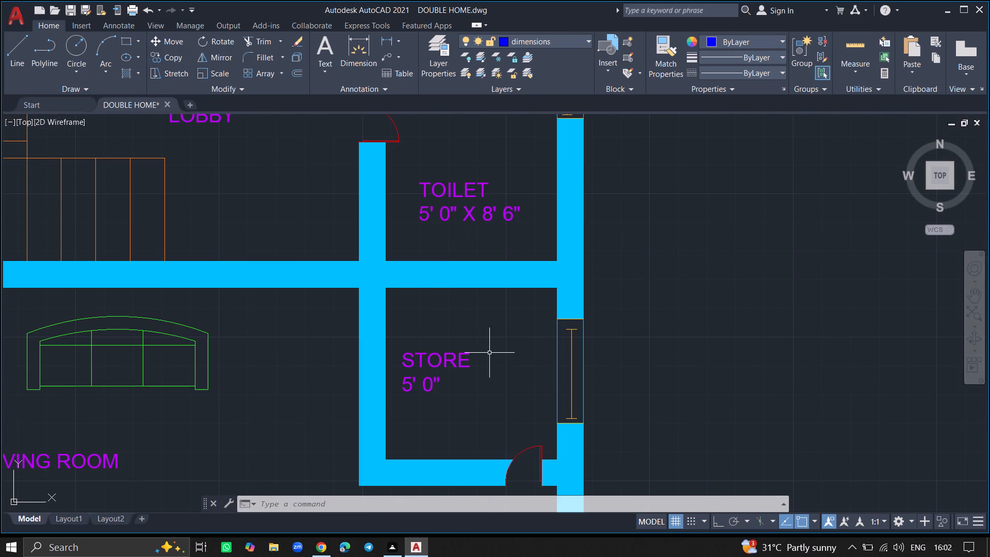
{"action": "type", "text": "DIMLI"}
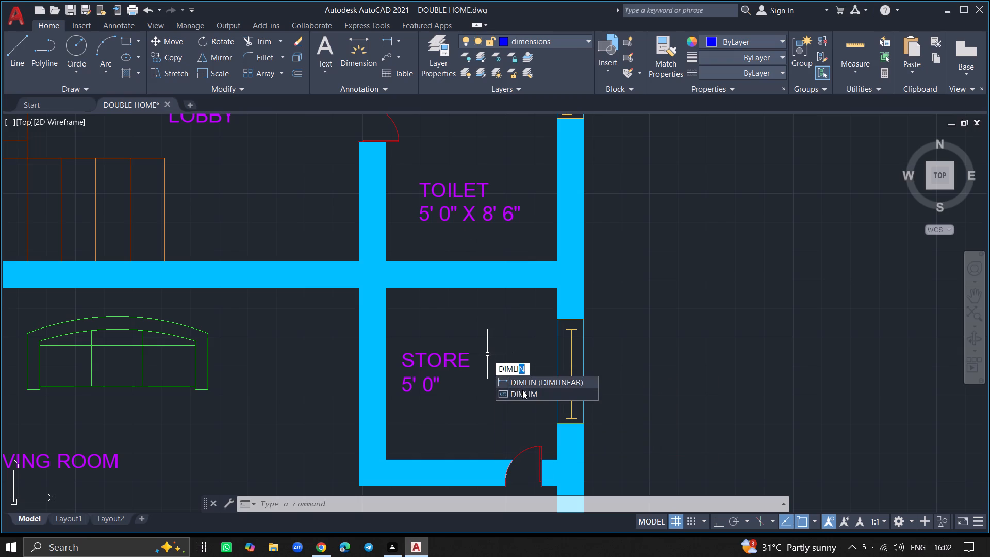
{"action": "left_click", "coordinate": [522, 382]}
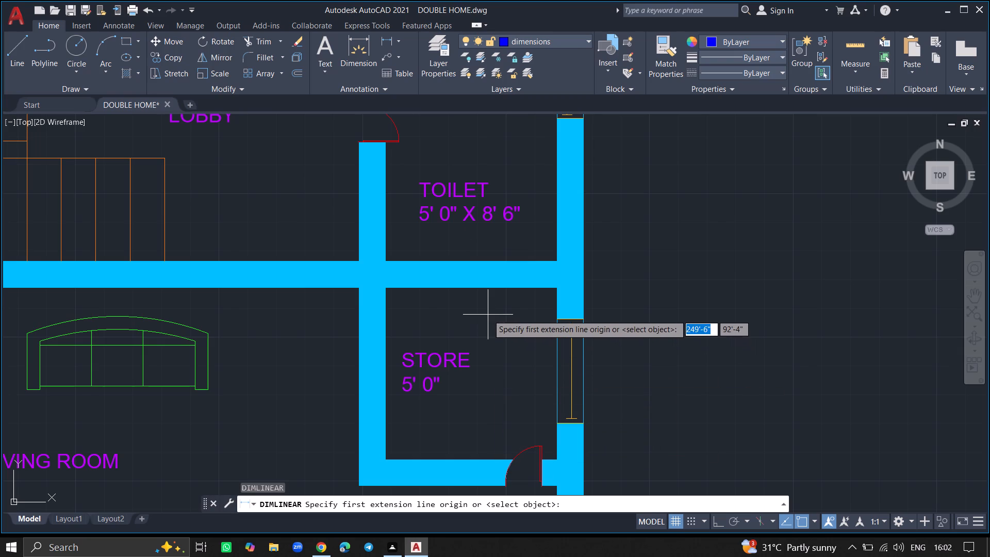
{"action": "left_click", "coordinate": [485, 287]}
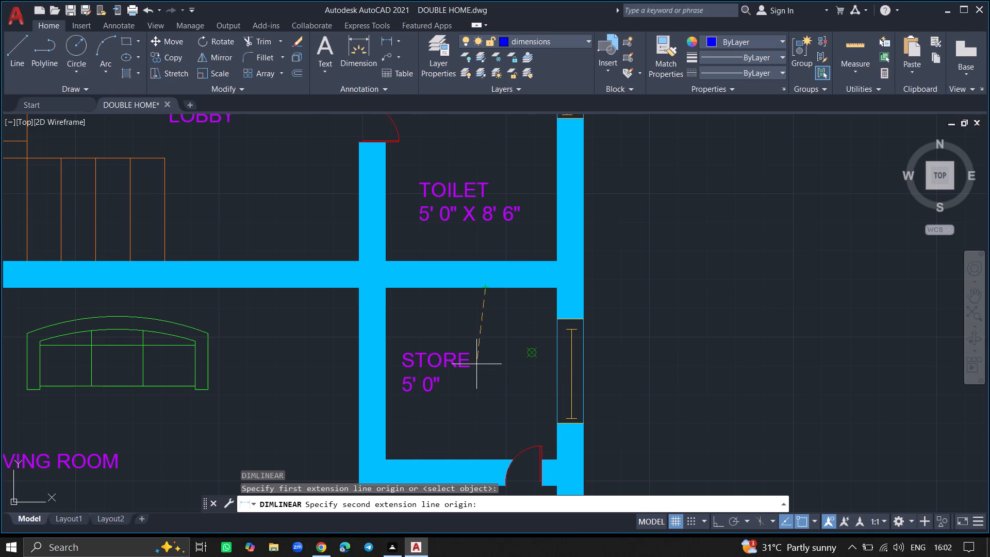
{"action": "left_click", "coordinate": [486, 461]}
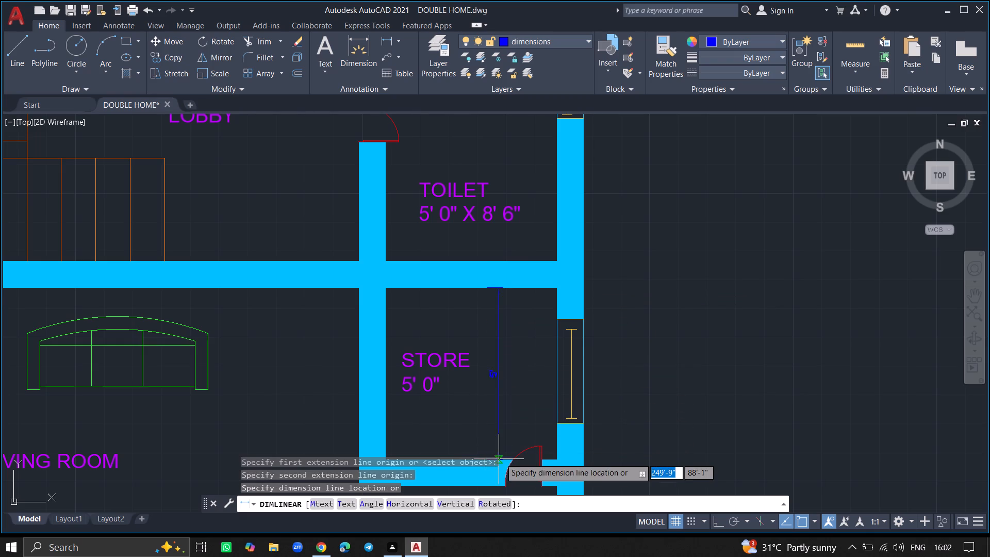
{"action": "left_click", "coordinate": [503, 456]}
{"action": "scroll", "coordinate": [501, 409], "scroll_direction": "up", "scroll_amount": 2, "text": "ctrl"}
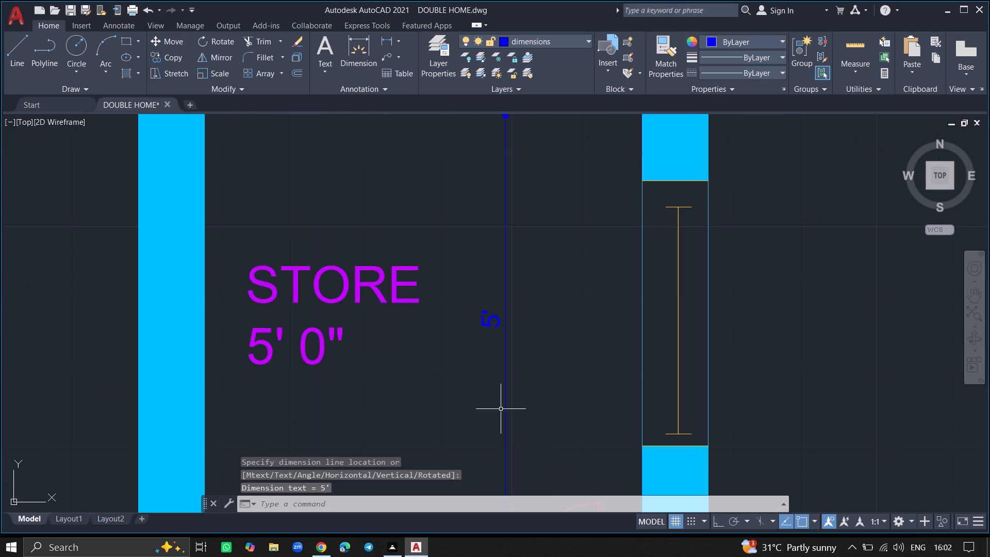
Add a horizontal linear dimension across the store's inner width, placed above the STORE label just below the top wall.
{"action": "scroll", "coordinate": [466, 276], "scroll_direction": "down", "scroll_amount": 4, "text": "ctrl"}
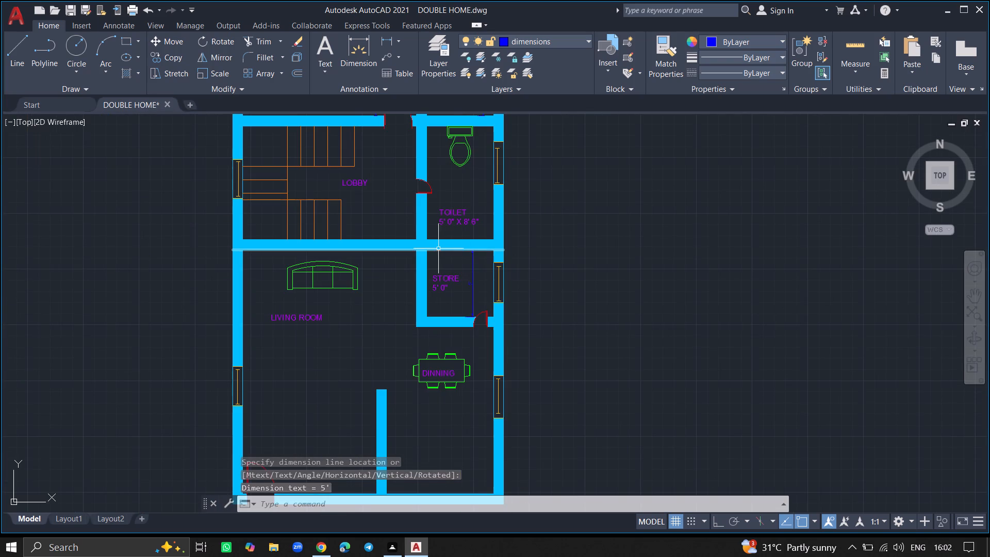
{"action": "scroll", "coordinate": [438, 249], "scroll_direction": "up", "scroll_amount": 4, "text": "ctrl"}
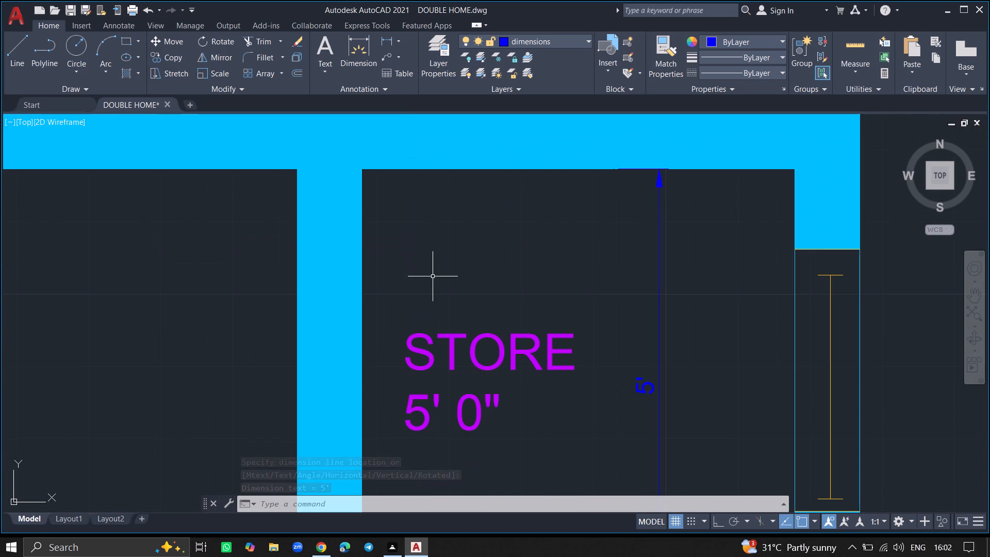
{"action": "type", "text": "DIMLI"}
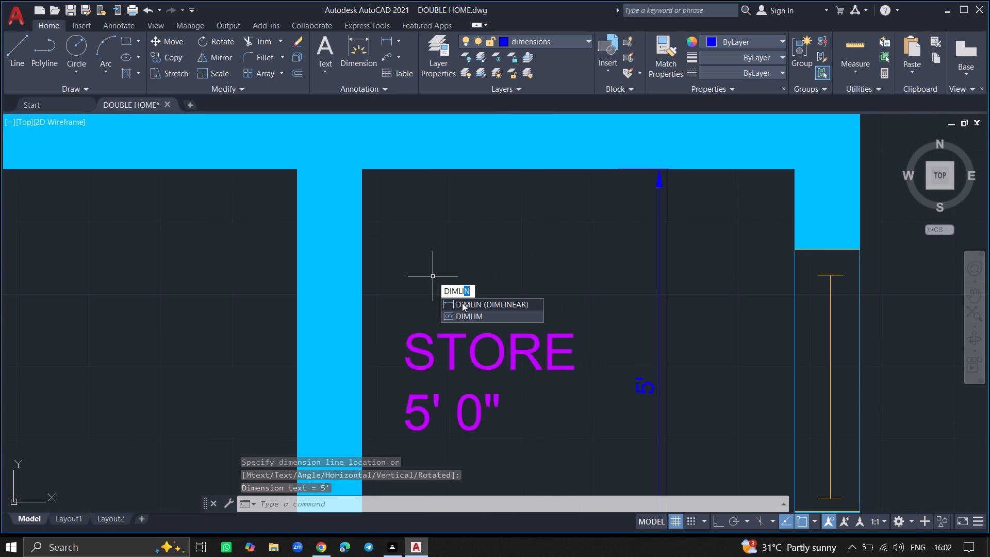
{"action": "left_click", "coordinate": [462, 303]}
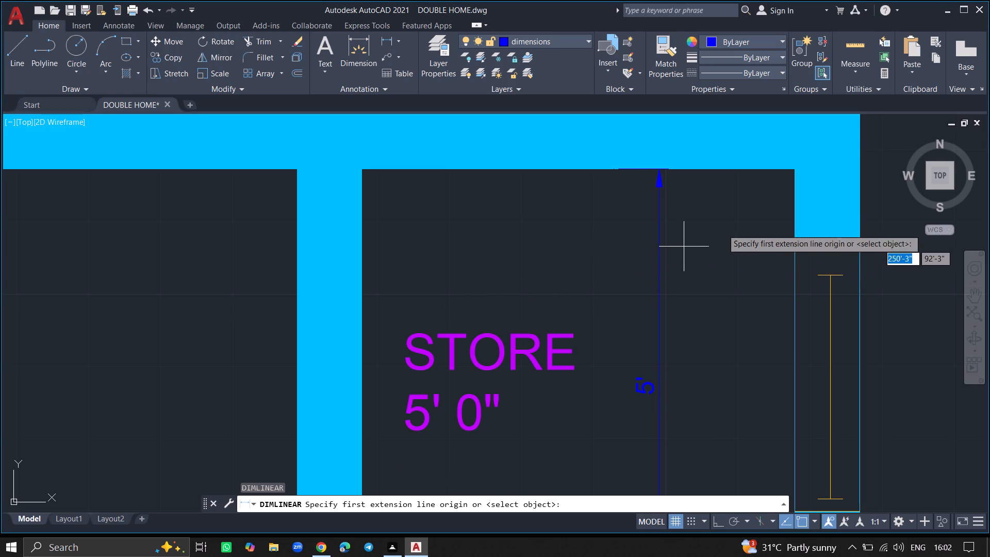
{"action": "left_click", "coordinate": [796, 215]}
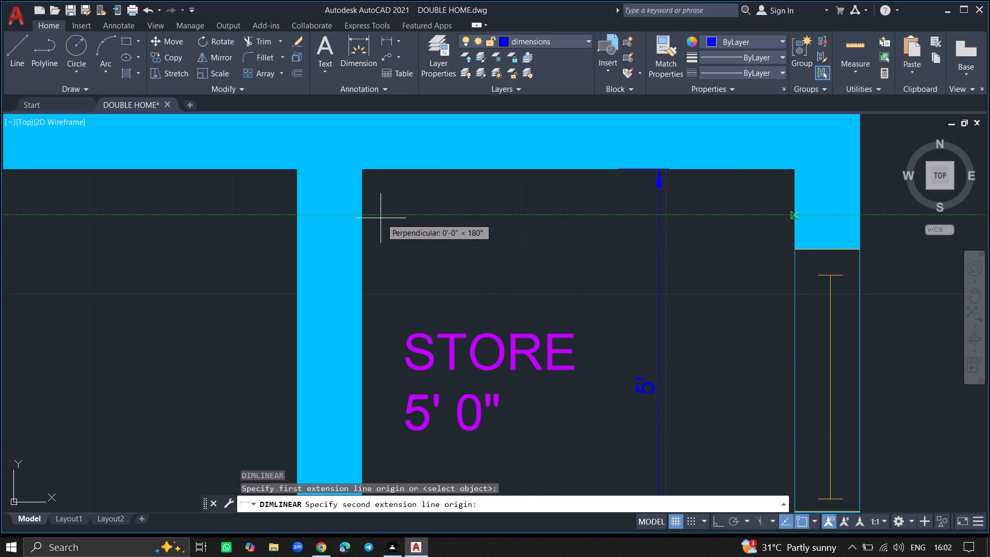
{"action": "left_click", "coordinate": [361, 217]}
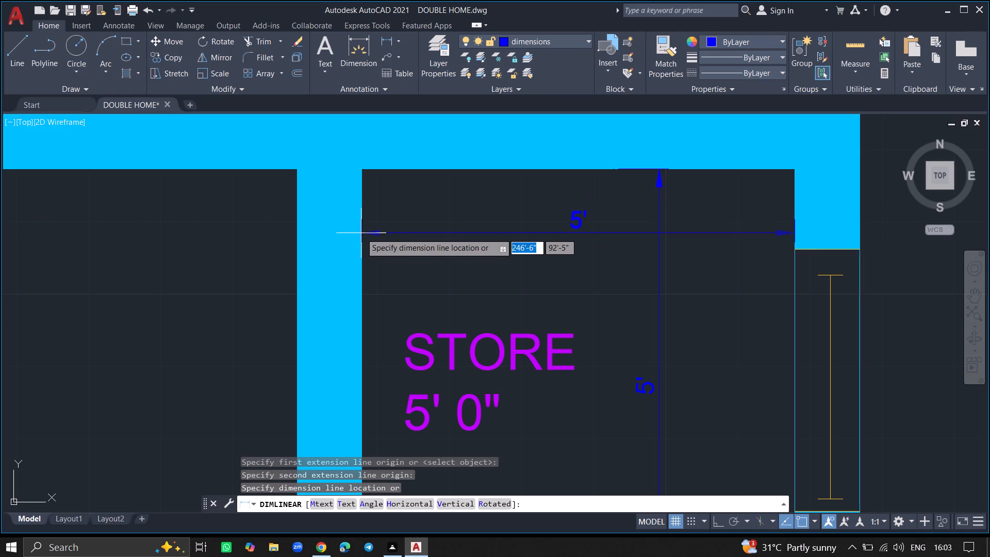
{"action": "left_click", "coordinate": [360, 234]}
Add a horizontal linear dimension from the exterior wall's inner face to the dining partition wall, placed below the dining table.
{"action": "scroll", "coordinate": [486, 266], "scroll_direction": "down", "scroll_amount": 3, "text": "ctrl"}
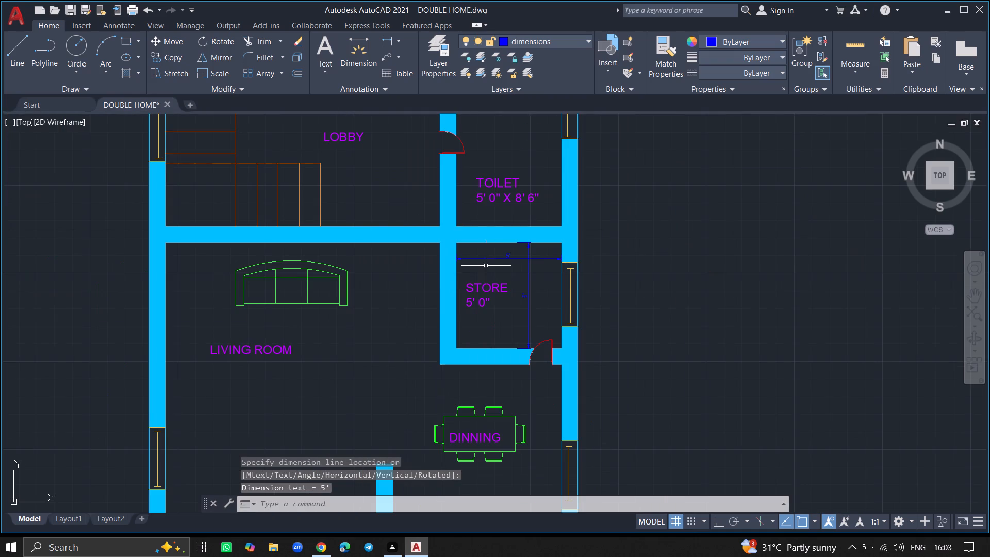
{"action": "scroll", "coordinate": [441, 289], "scroll_direction": "down", "scroll_amount": 4, "text": "ctrl"}
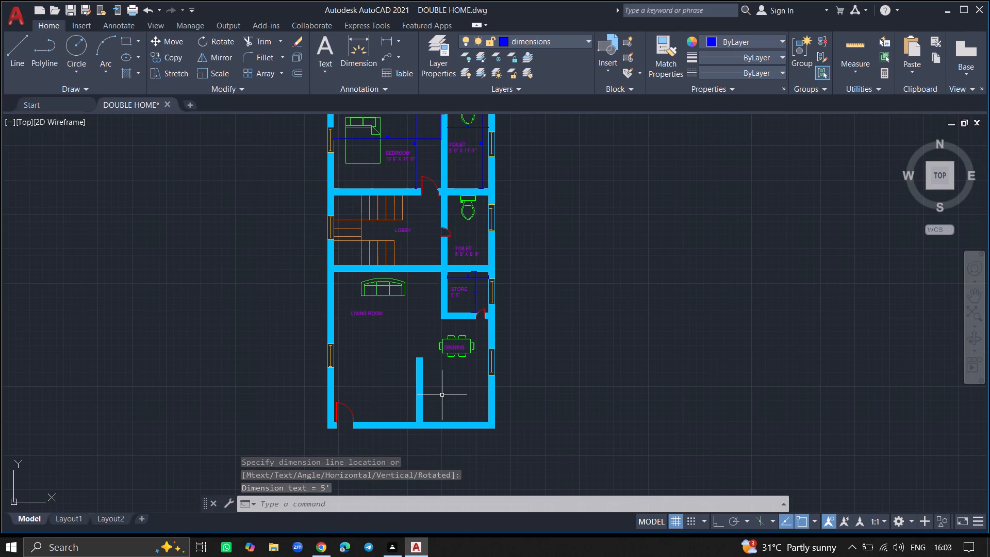
{"action": "scroll", "coordinate": [442, 395], "scroll_direction": "up", "scroll_amount": 3, "text": "ctrl"}
{"action": "type", "text": "DIMLI"}
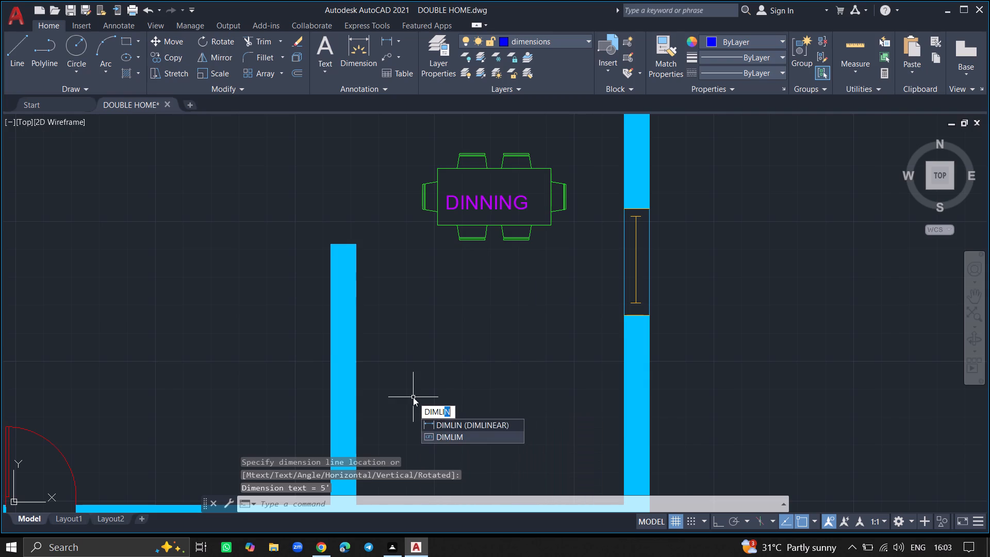
{"action": "left_click", "coordinate": [435, 425]}
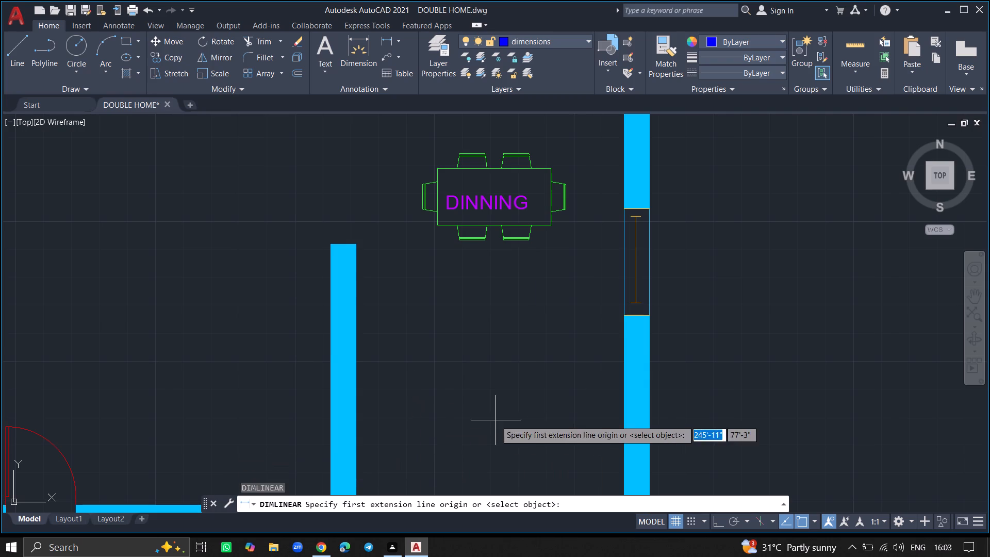
{"action": "left_click", "coordinate": [623, 398]}
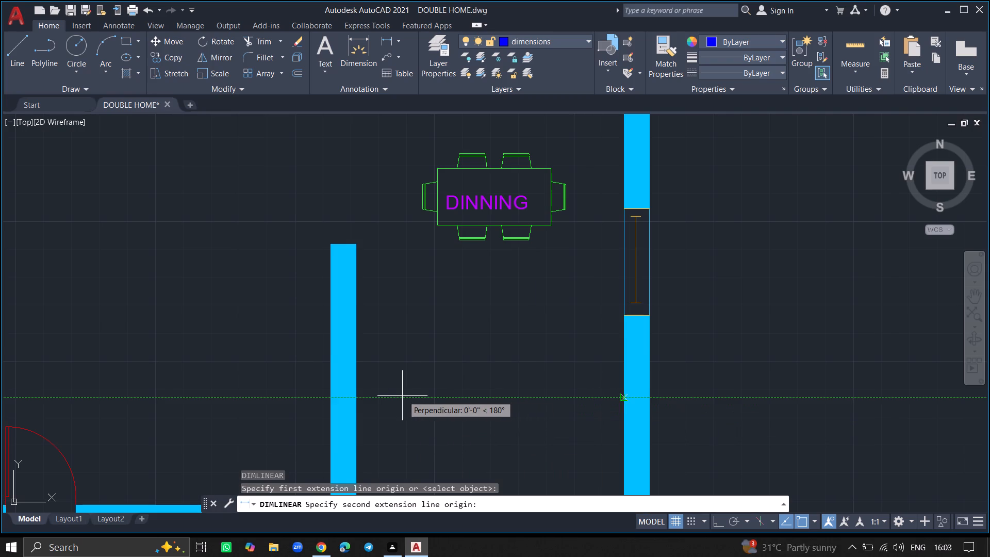
{"action": "left_click", "coordinate": [354, 393]}
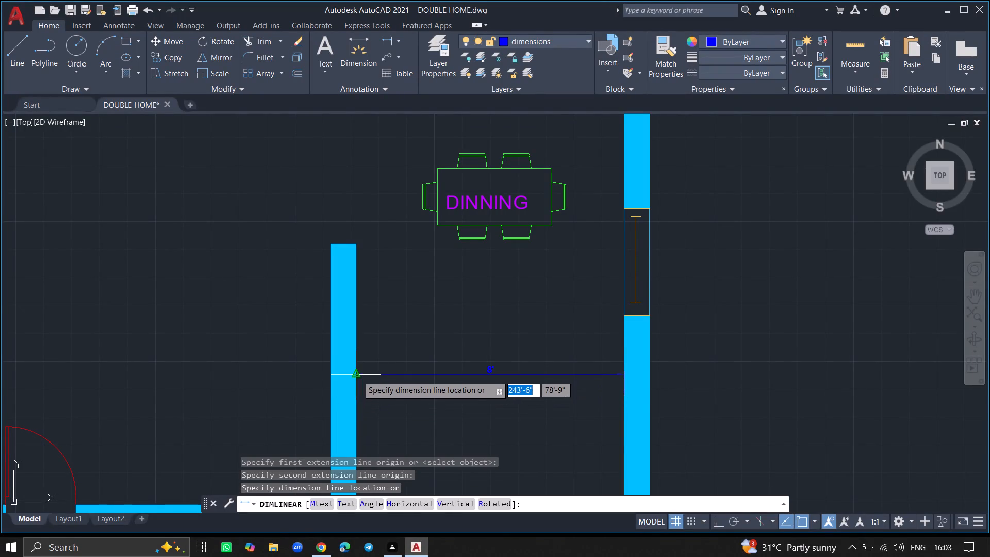
{"action": "left_click", "coordinate": [357, 375]}
{"action": "scroll", "coordinate": [463, 409], "scroll_direction": "up", "scroll_amount": 2, "text": "ctrl"}
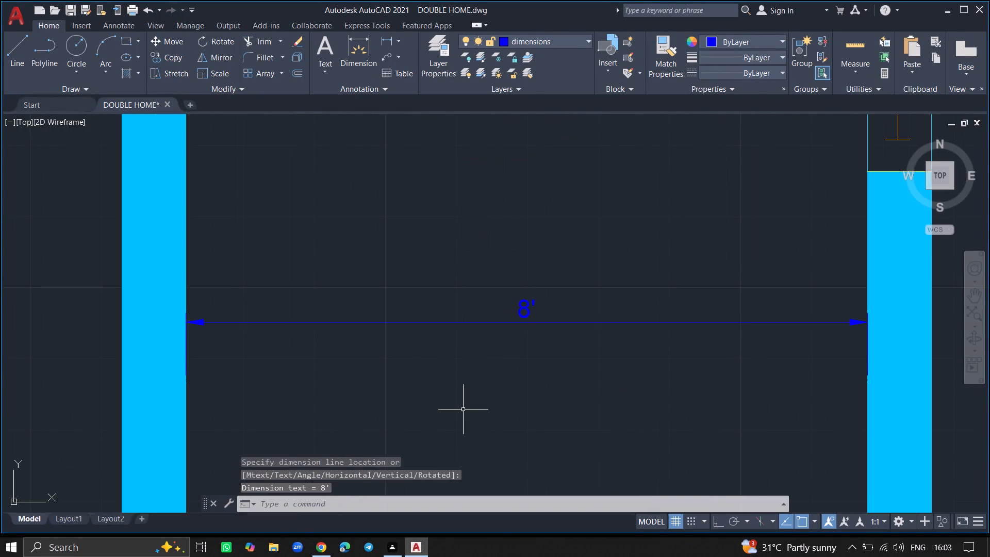
Add a vertical linear dimension from the store's lower wall face to the bottom exterior wall's inner face, placed close beside the dining area's window wall.
{"action": "scroll", "coordinate": [459, 306], "scroll_direction": "down", "scroll_amount": 6, "text": "ctrl"}
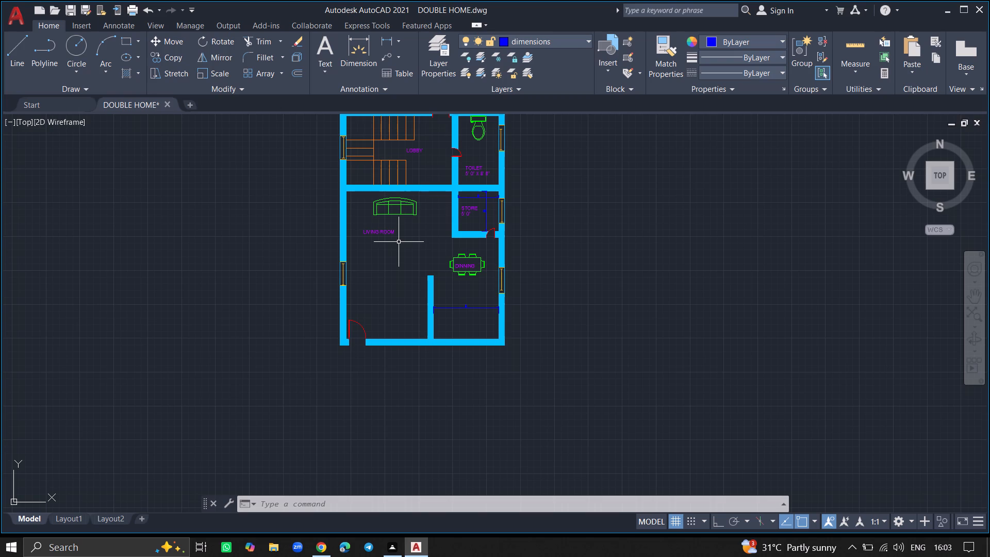
{"action": "scroll", "coordinate": [455, 304], "scroll_direction": "up", "scroll_amount": 3, "text": "ctrl"}
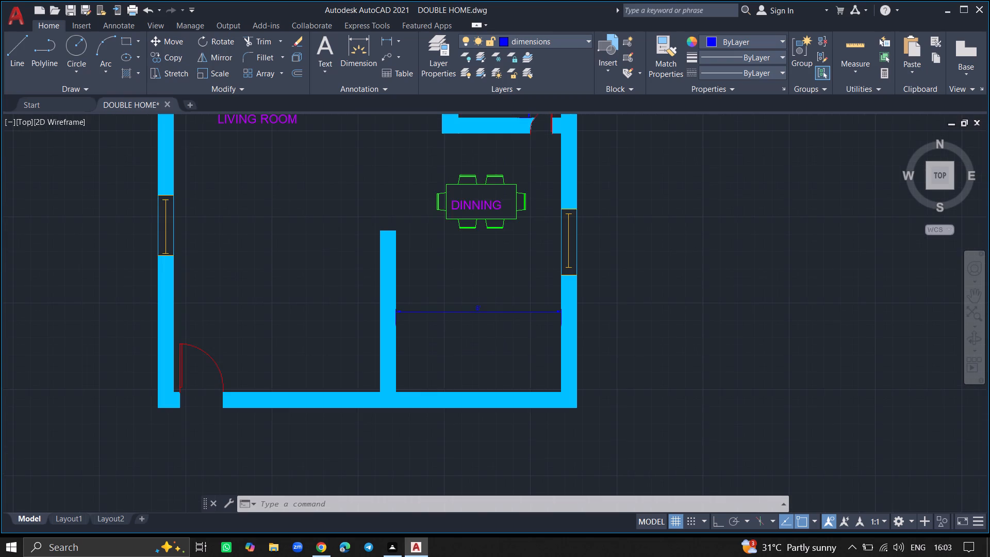
{"action": "scroll", "coordinate": [455, 304], "scroll_direction": "down", "scroll_amount": 2, "text": "ctrl"}
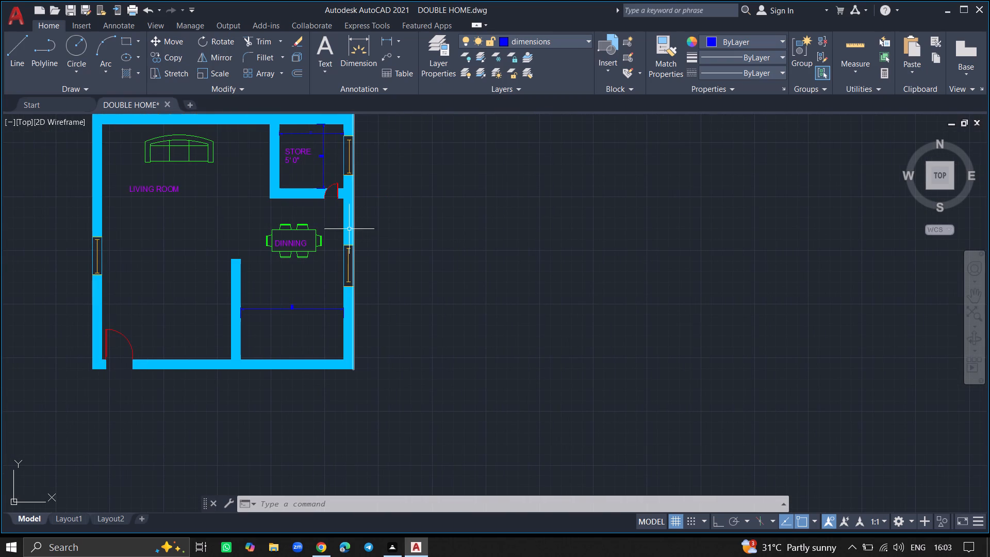
{"action": "scroll", "coordinate": [319, 242], "scroll_direction": "up", "scroll_amount": 2, "text": "ctrl"}
{"action": "type", "text": "DIMLIN"}
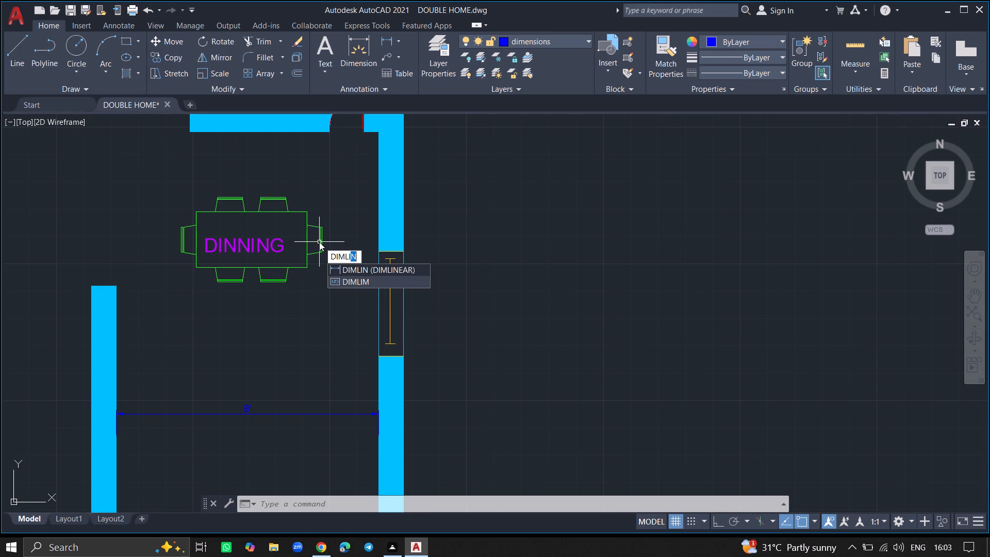
{"action": "left_click", "coordinate": [355, 269]}
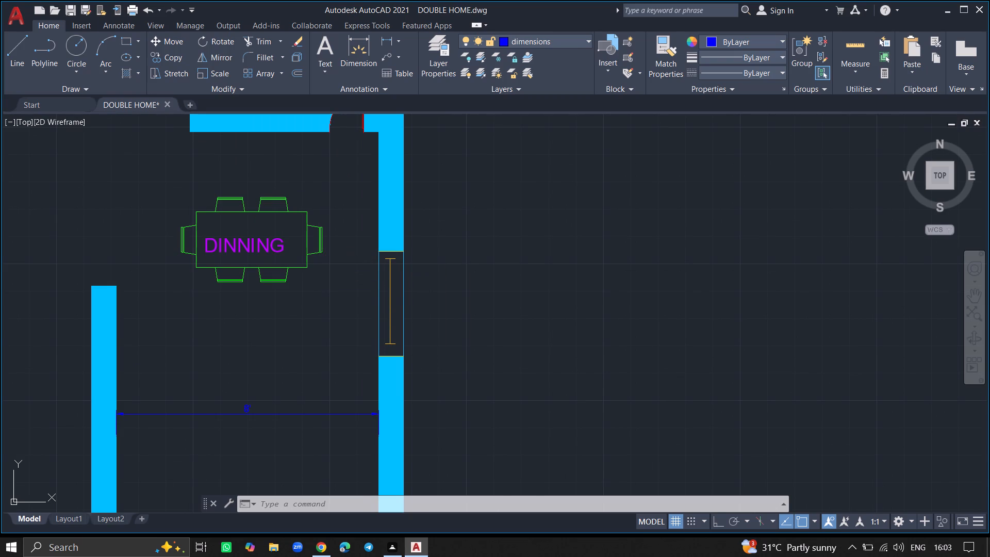
{"action": "left_click", "coordinate": [371, 133]}
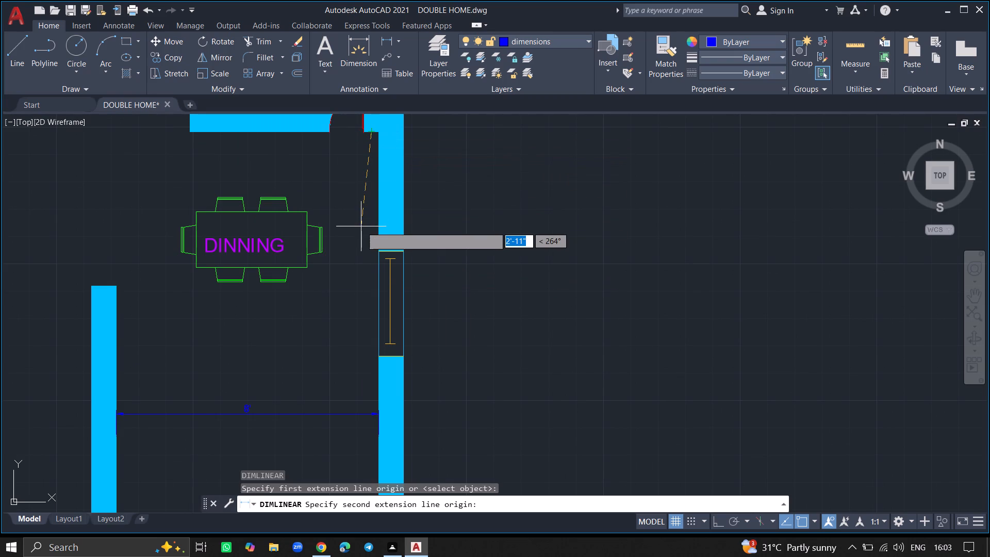
{"action": "scroll", "coordinate": [361, 226], "scroll_direction": "down", "scroll_amount": 2, "text": "ctrl"}
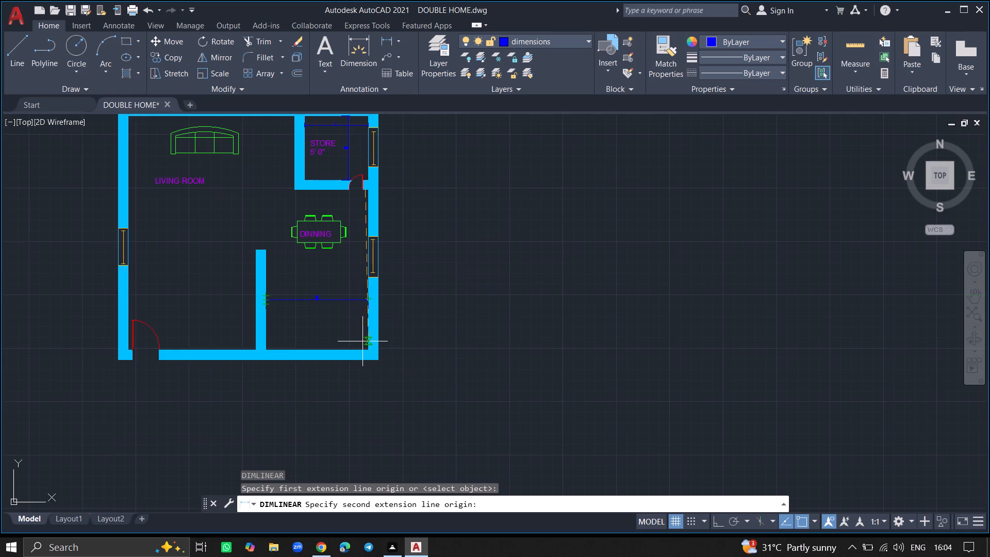
{"action": "scroll", "coordinate": [358, 351], "scroll_direction": "up", "scroll_amount": 3, "text": "ctrl"}
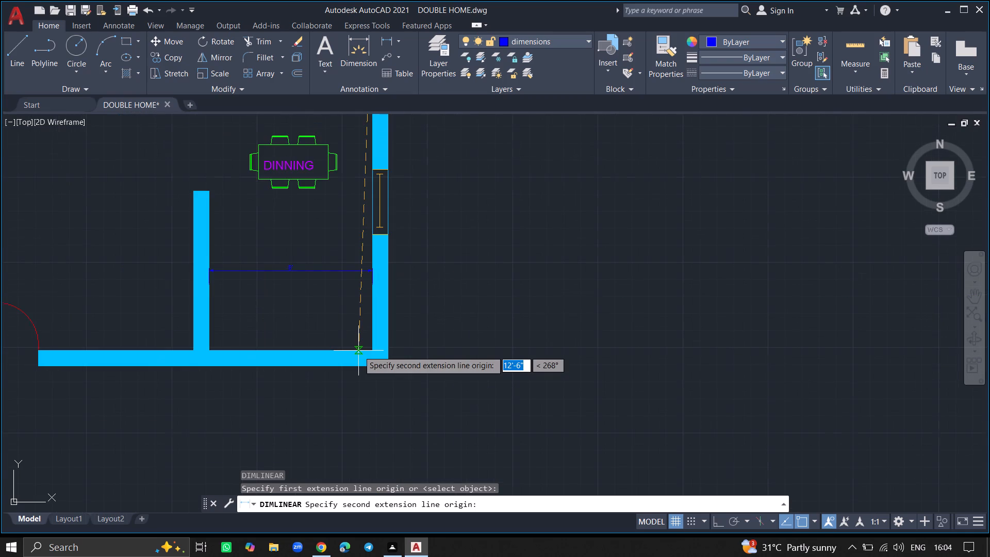
{"action": "scroll", "coordinate": [358, 351], "scroll_direction": "up", "scroll_amount": 1, "text": "ctrl"}
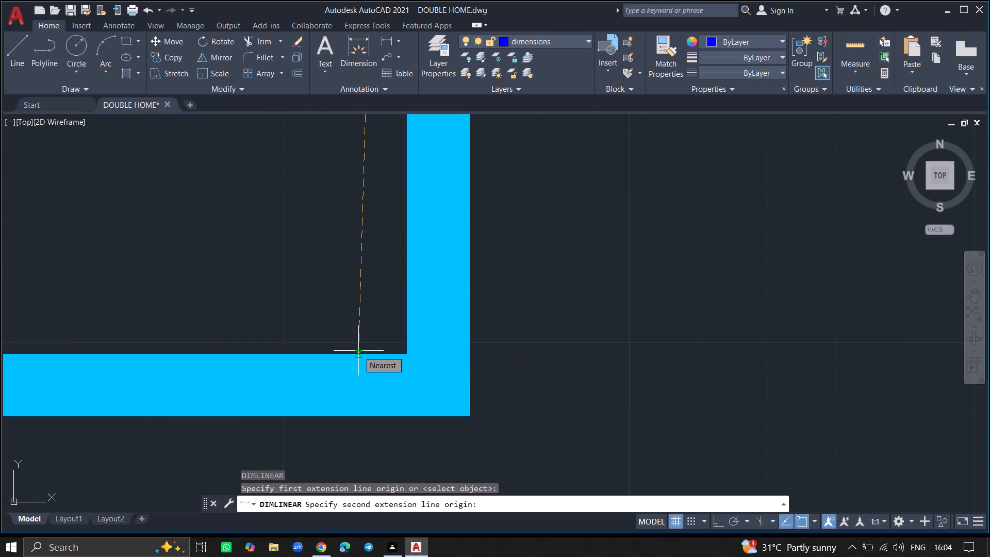
{"action": "left_click", "coordinate": [388, 353]}
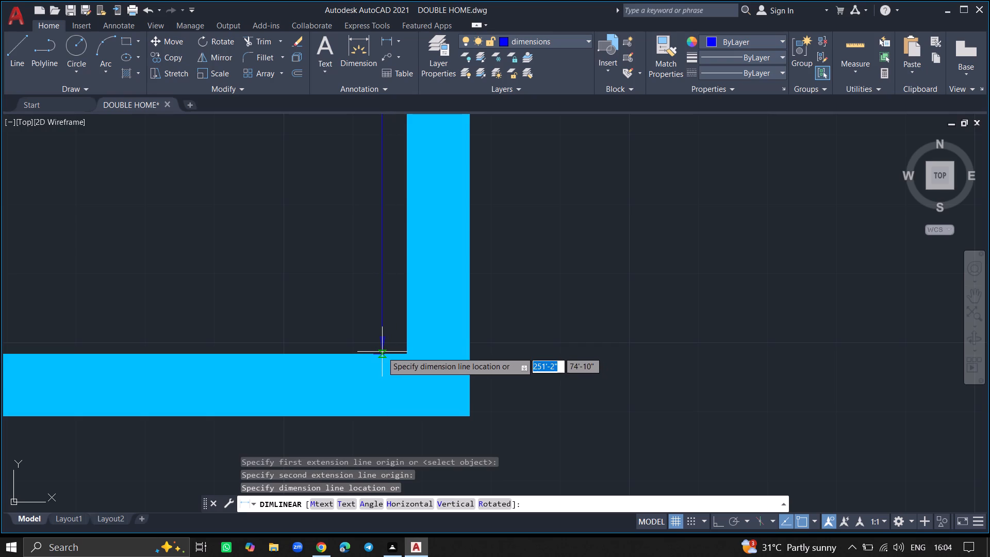
{"action": "left_click", "coordinate": [382, 352]}
{"action": "scroll", "coordinate": [359, 302], "scroll_direction": "down", "scroll_amount": 3, "text": "ctrl"}
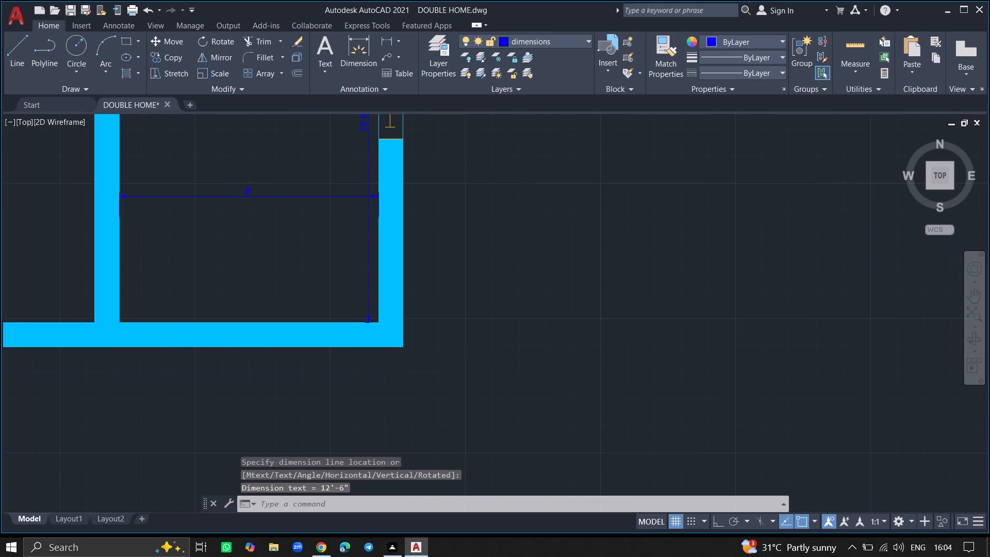
{"action": "scroll", "coordinate": [360, 186], "scroll_direction": "up", "scroll_amount": 3, "text": "ctrl"}
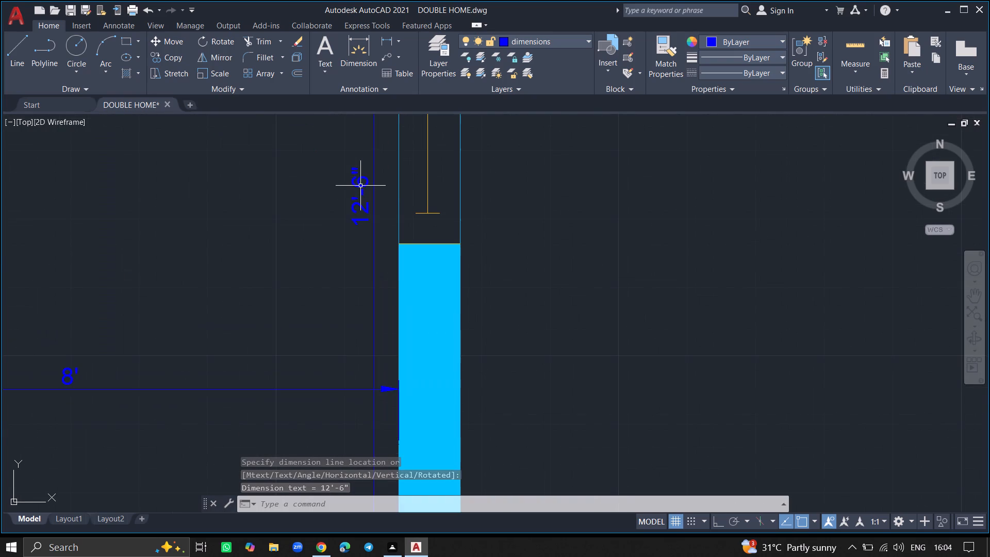
Add a horizontal linear dimension from the dining partition wall to the living room's exterior wall, level with the dining area's horizontal dimension.
{"action": "scroll", "coordinate": [325, 248], "scroll_direction": "down", "scroll_amount": 4, "text": "ctrl"}
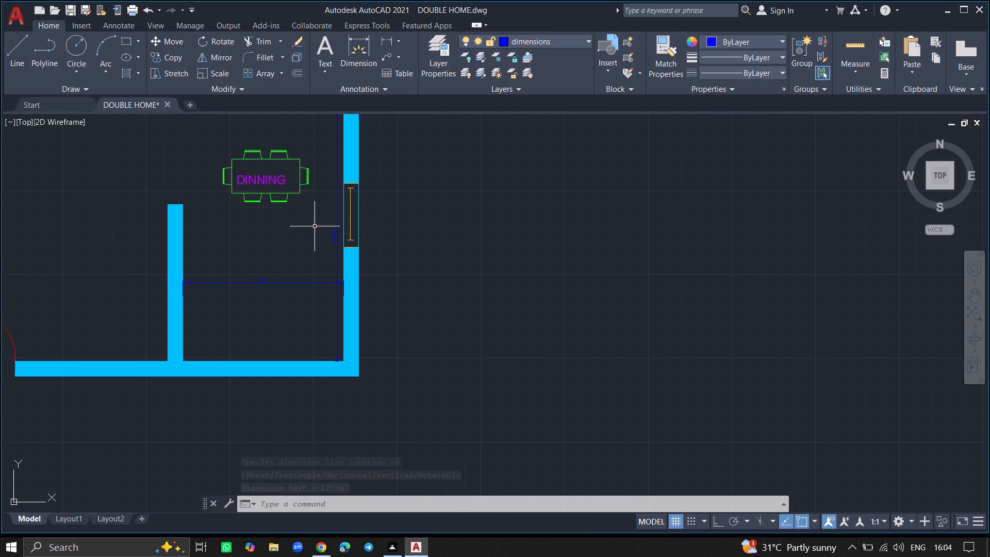
{"action": "scroll", "coordinate": [315, 226], "scroll_direction": "down", "scroll_amount": 2, "text": "ctrl"}
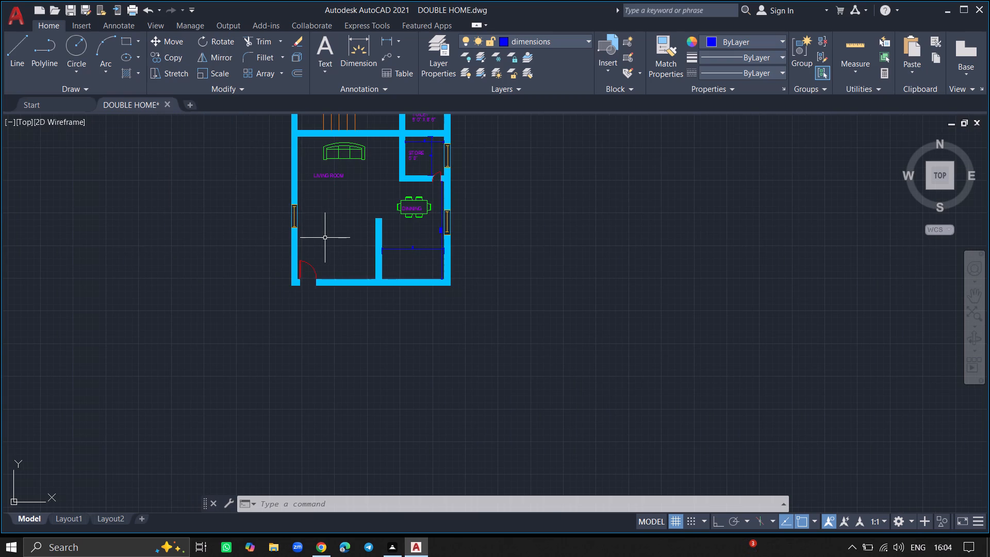
{"action": "type", "text": "DIMLINEA"}
{"action": "key", "text": "r"}
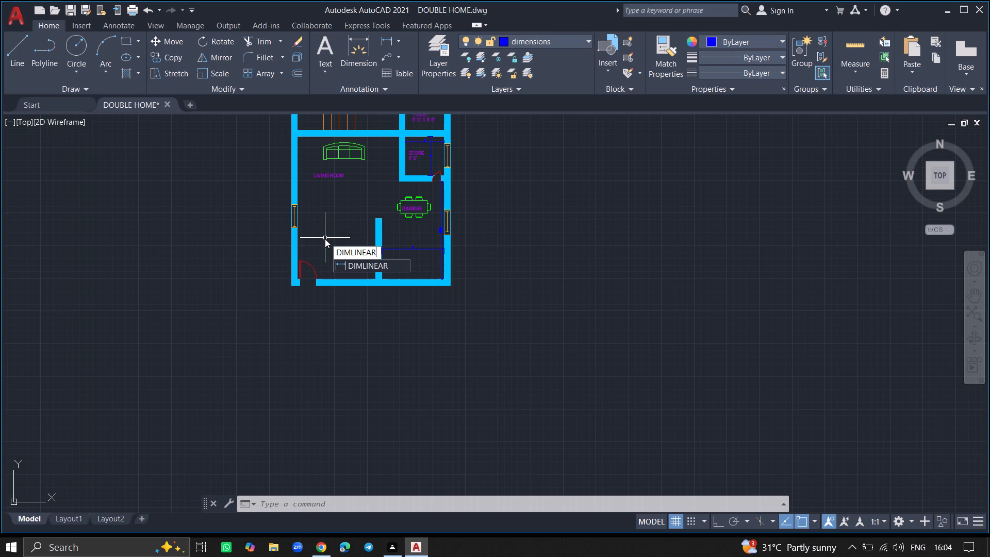
{"action": "left_click", "coordinate": [372, 268]}
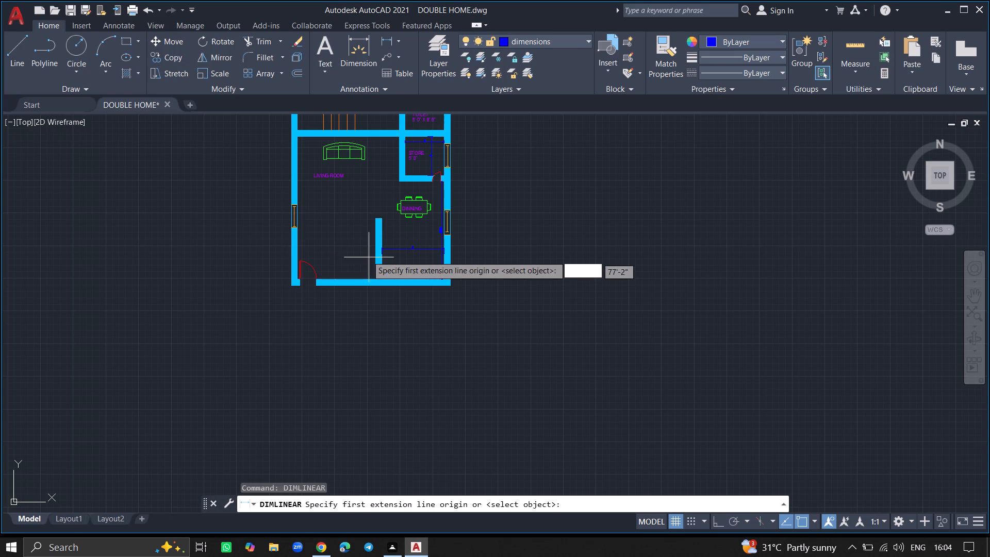
{"action": "left_click", "coordinate": [374, 228]}
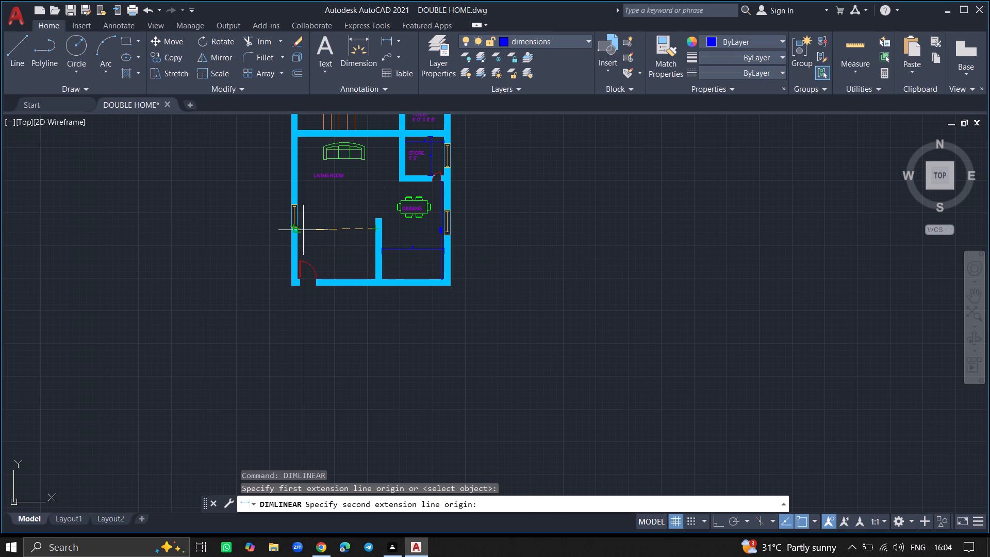
{"action": "scroll", "coordinate": [304, 230], "scroll_direction": "up", "scroll_amount": 2, "text": "ctrl"}
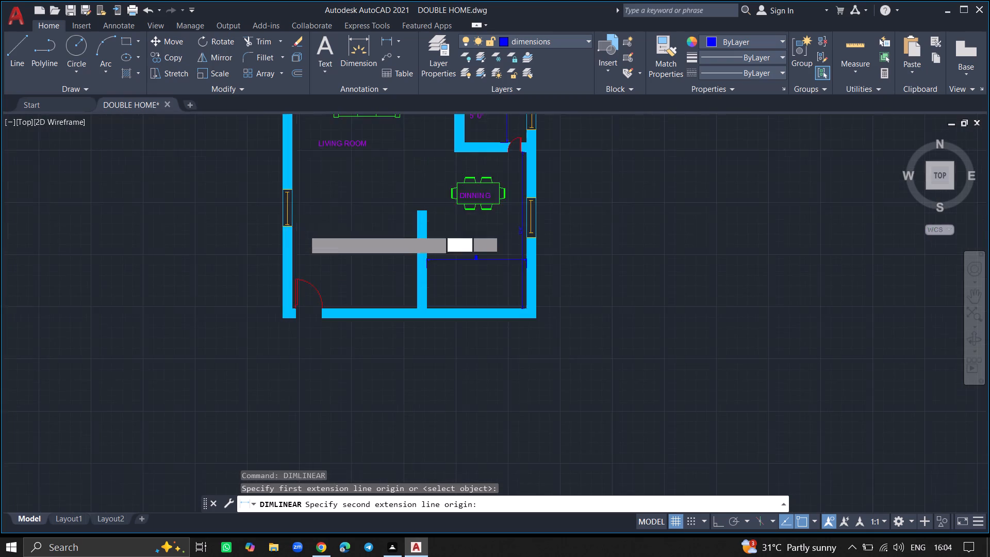
{"action": "scroll", "coordinate": [304, 230], "scroll_direction": "up", "scroll_amount": 1, "text": "ctrl"}
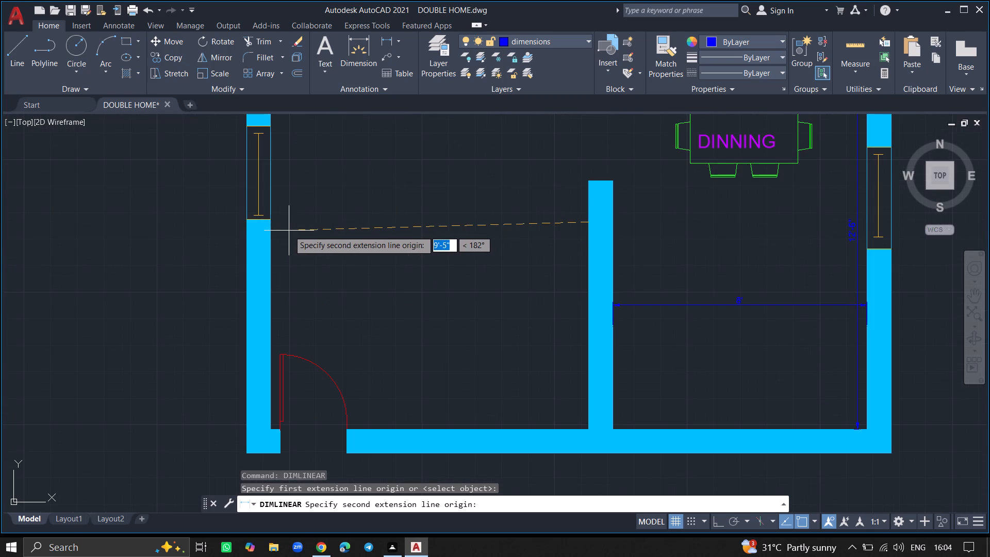
{"action": "left_click", "coordinate": [270, 225]}
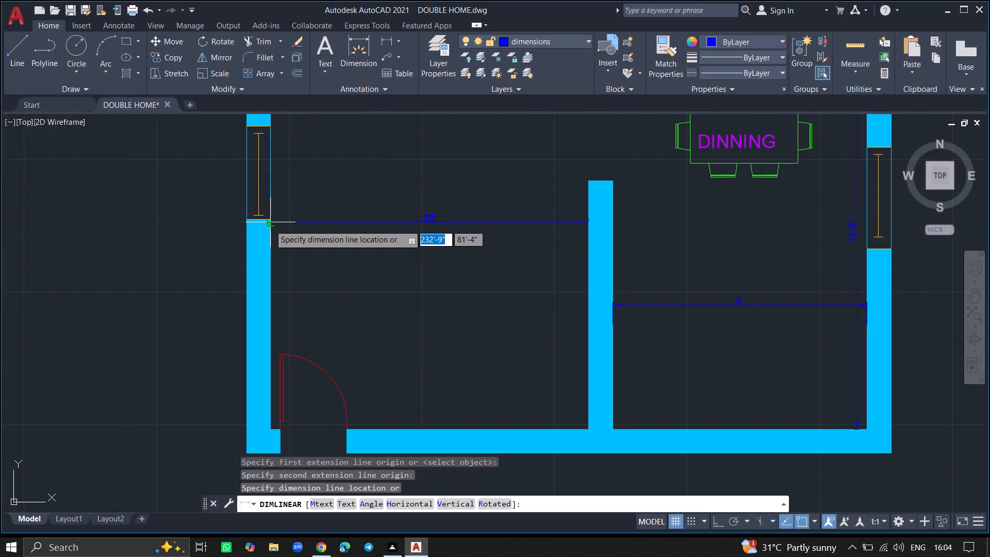
{"action": "left_click", "coordinate": [263, 305]}
Add a vertical linear dimension from the entrance wall's inner face to the living room's top wall, placed between the LIVING ROOM label and the window wall.
{"action": "scroll", "coordinate": [337, 241], "scroll_direction": "down", "scroll_amount": 2, "text": "ctrl"}
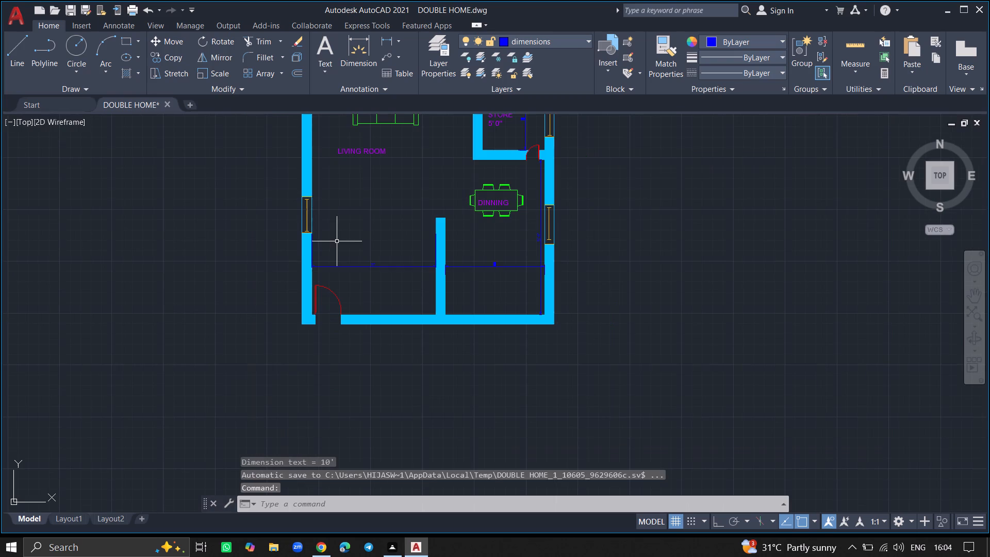
{"action": "scroll", "coordinate": [359, 223], "scroll_direction": "down", "scroll_amount": 2, "text": "ctrl"}
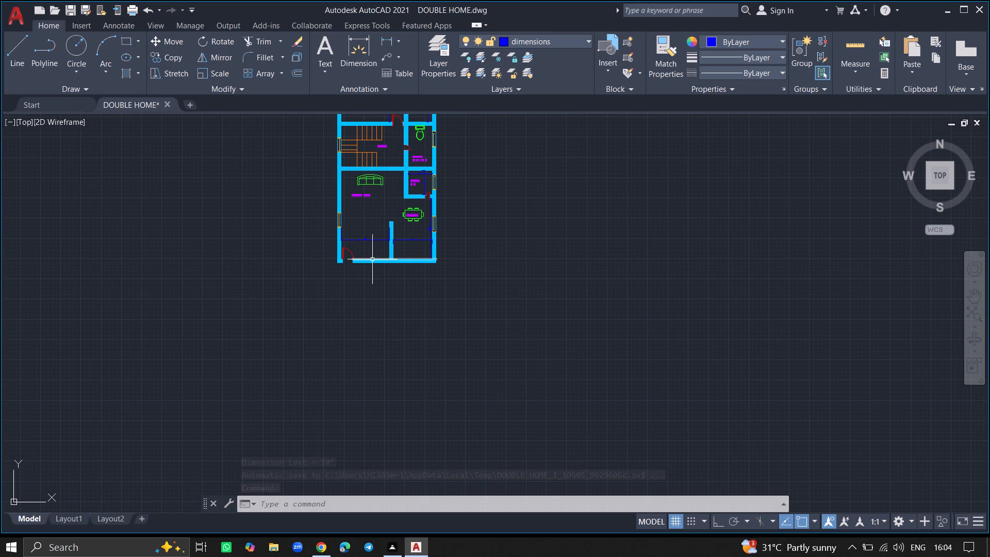
{"action": "type", "text": "DIML"}
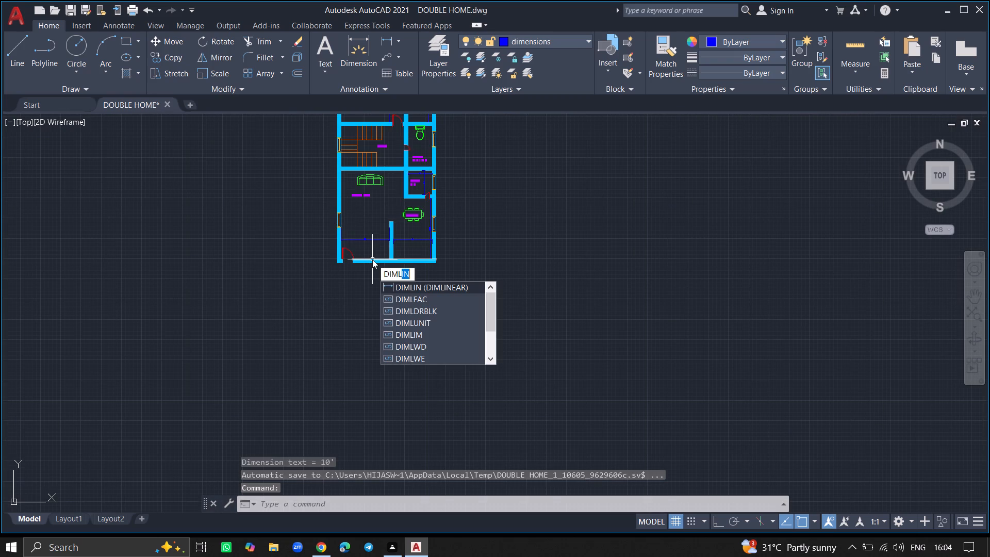
{"action": "left_click", "coordinate": [396, 284]}
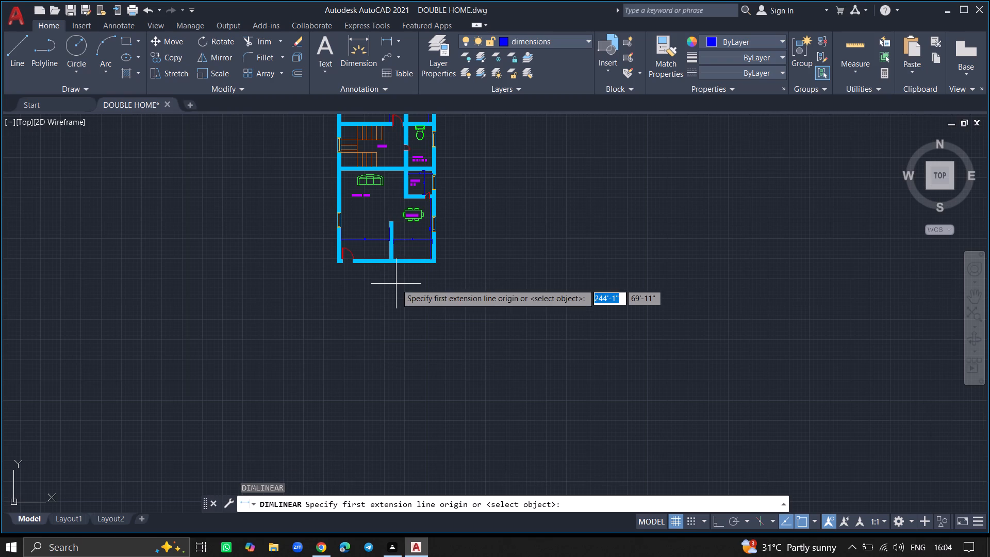
{"action": "scroll", "coordinate": [359, 250], "scroll_direction": "up", "scroll_amount": 4, "text": "ctrl"}
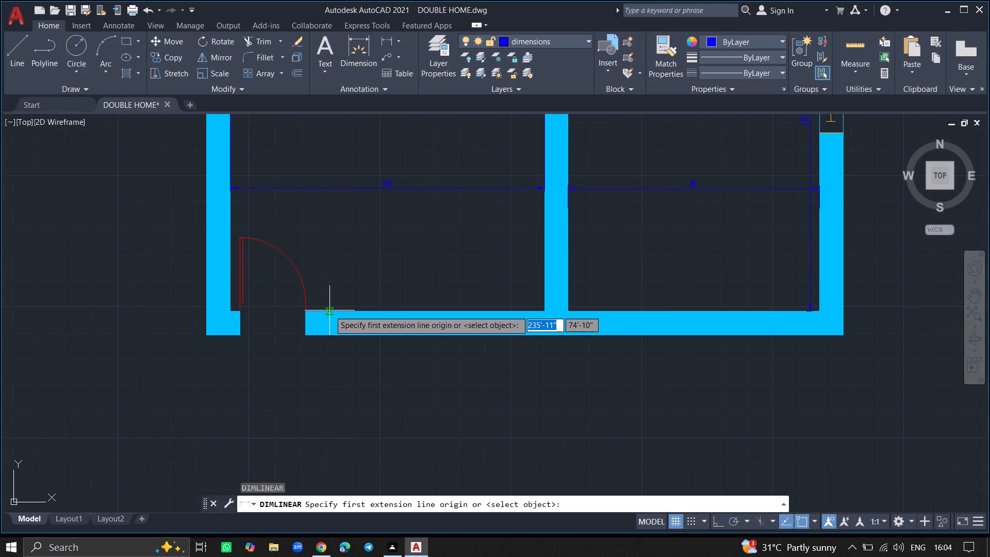
{"action": "left_click", "coordinate": [329, 310]}
{"action": "scroll", "coordinate": [327, 235], "scroll_direction": "down", "scroll_amount": 3, "text": "ctrl"}
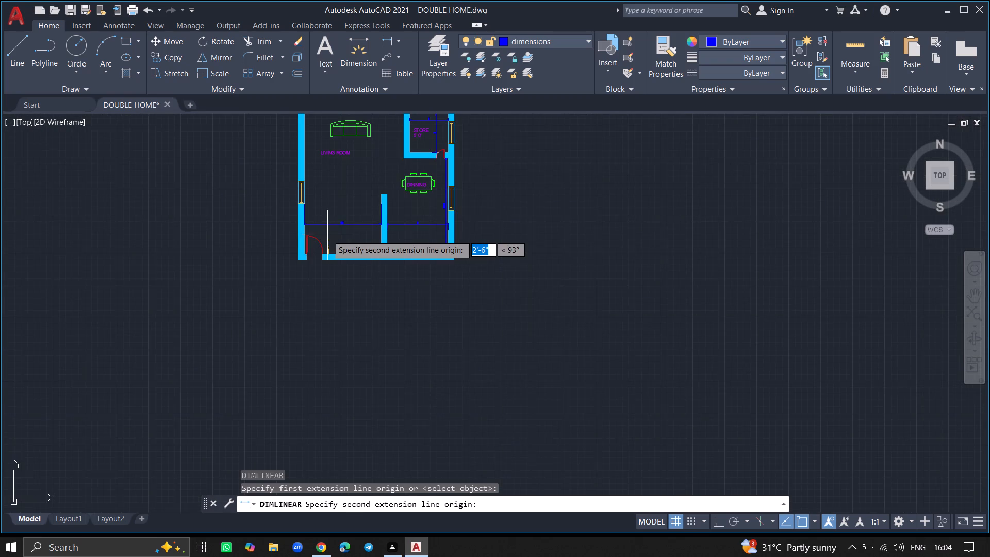
{"action": "scroll", "coordinate": [327, 235], "scroll_direction": "down", "scroll_amount": 1, "text": "ctrl"}
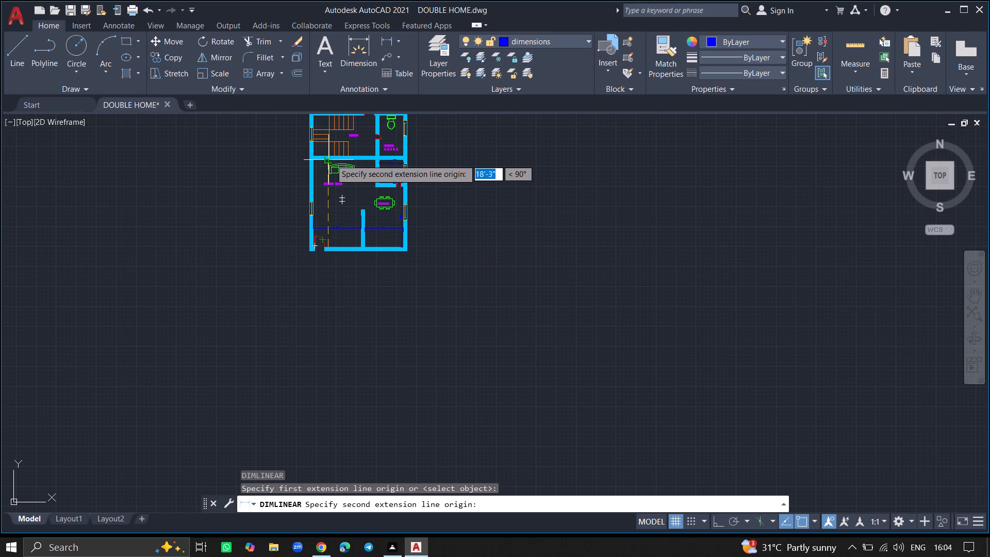
{"action": "scroll", "coordinate": [331, 159], "scroll_direction": "up", "scroll_amount": 7, "text": "ctrl"}
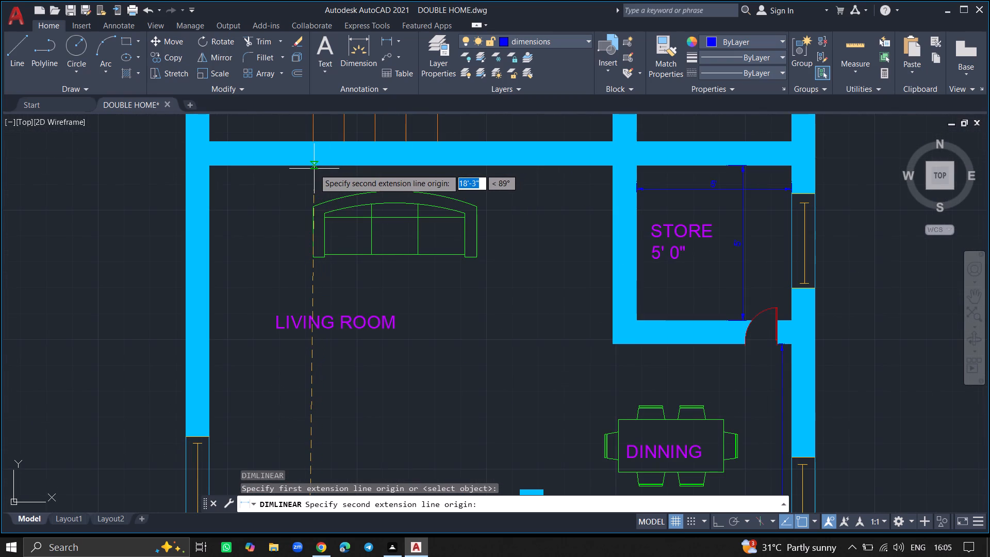
{"action": "left_click", "coordinate": [310, 166]}
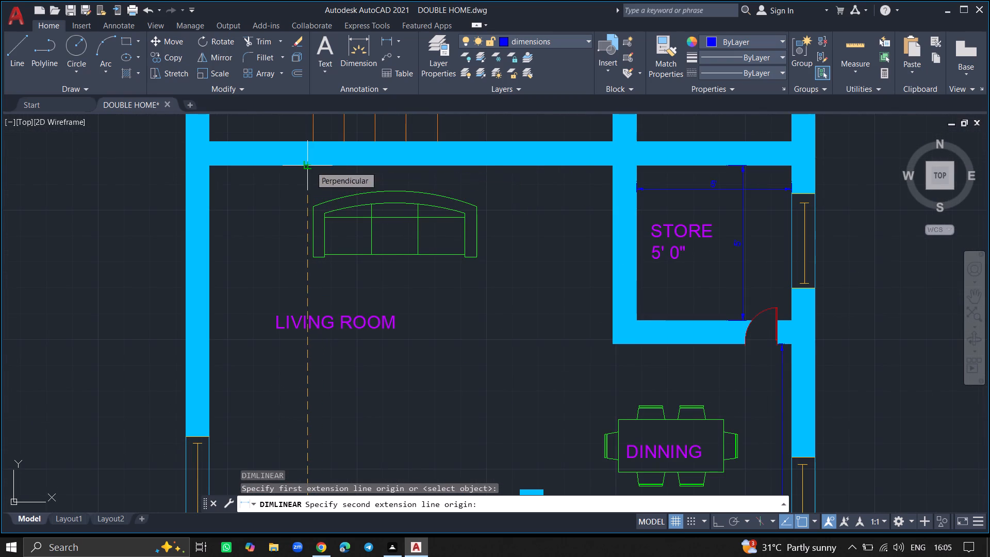
{"action": "left_click", "coordinate": [266, 183]}
Add a vertical linear dimension across the upper stair flight's width, from the lobby's top wall to the flight's lower edge, placed on the landing.
{"action": "scroll", "coordinate": [323, 206], "scroll_direction": "down", "scroll_amount": 4, "text": "ctrl"}
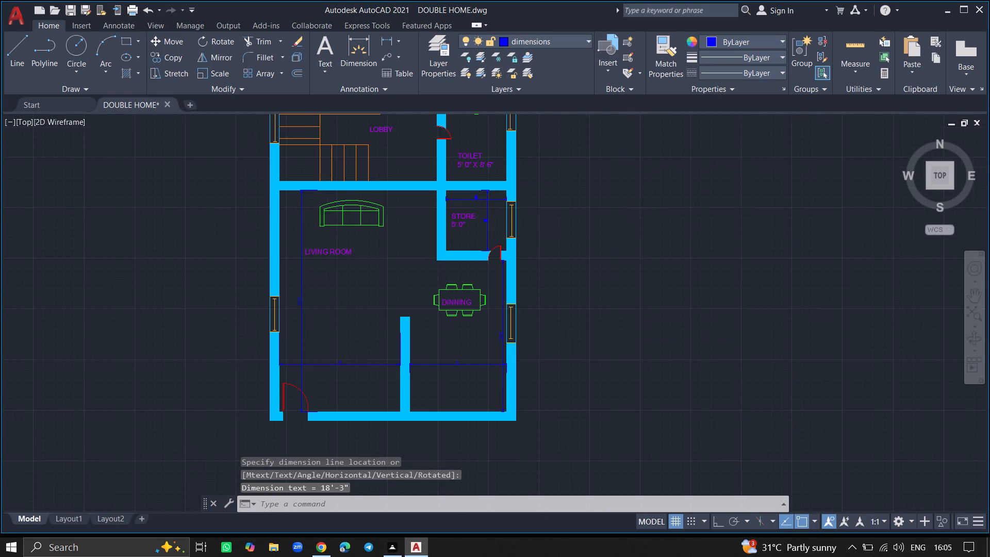
{"action": "scroll", "coordinate": [323, 206], "scroll_direction": "down", "scroll_amount": 1, "text": "ctrl"}
{"action": "scroll", "coordinate": [318, 175], "scroll_direction": "up", "scroll_amount": 7, "text": "ctrl"}
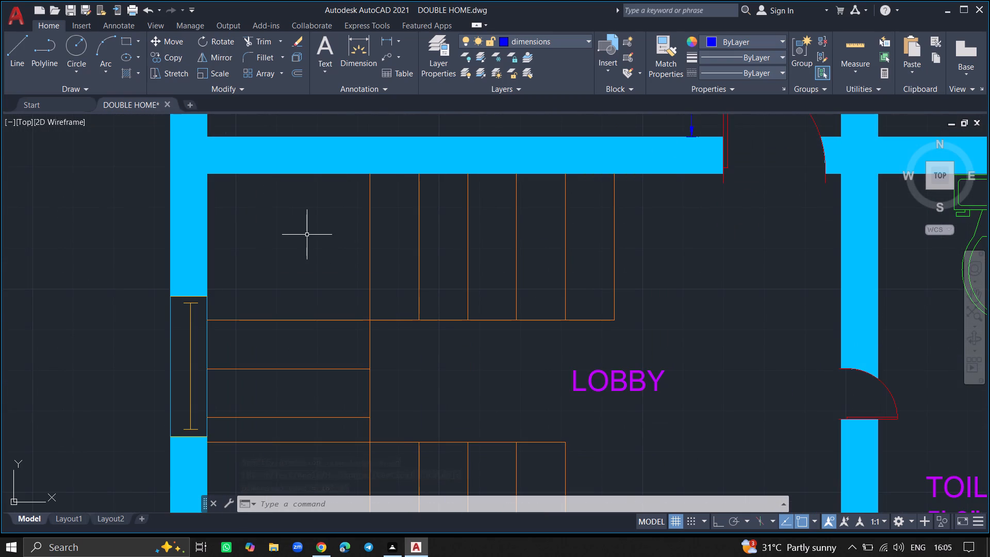
{"action": "key", "text": "d"}
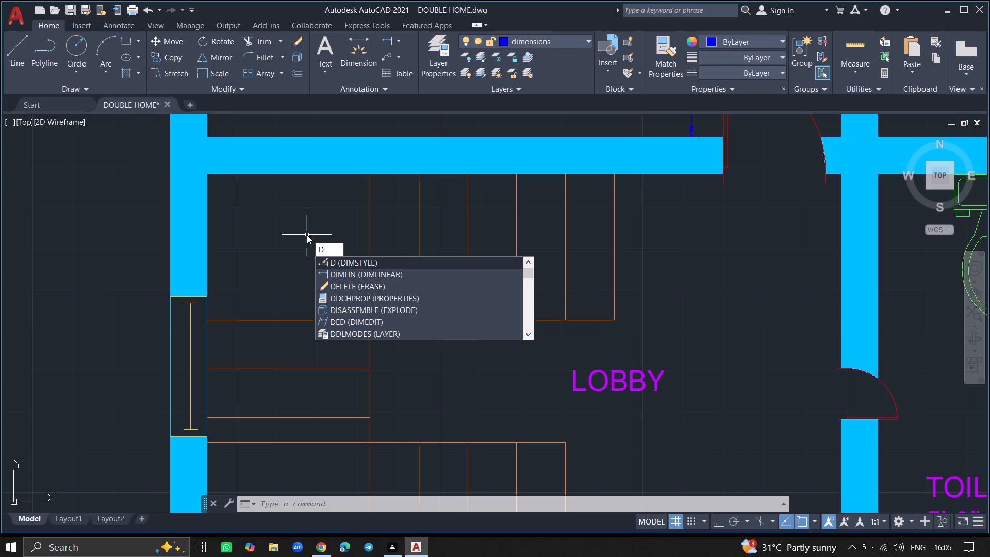
{"action": "type", "text": "IML"}
{"action": "left_click", "coordinate": [342, 261]}
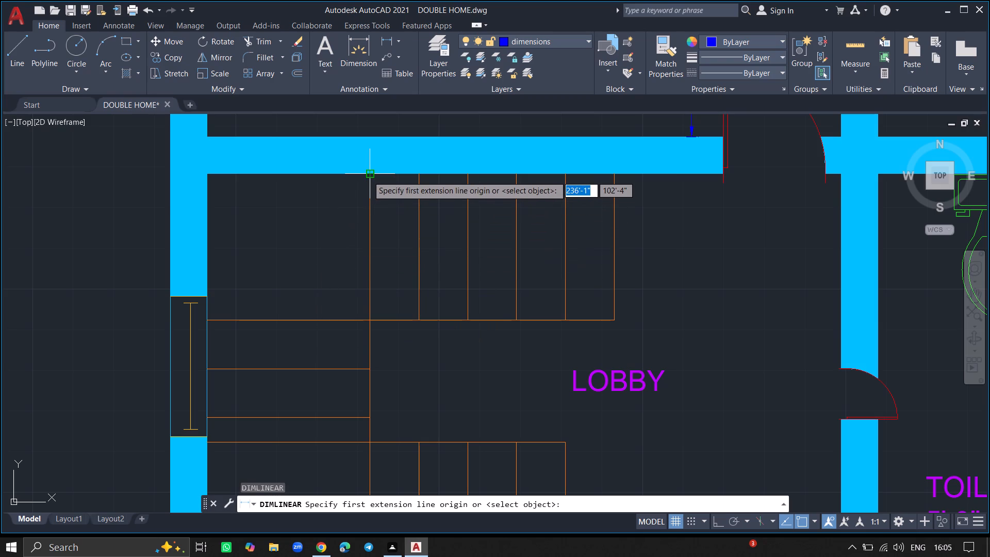
{"action": "left_click_drag", "start_coordinate": [368, 176], "coordinate": [377, 252]}
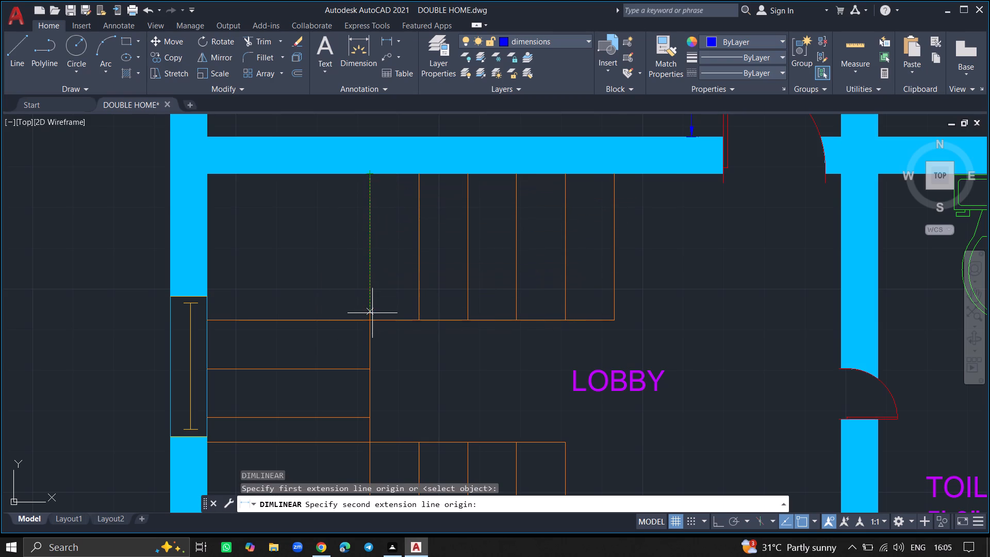
{"action": "left_click", "coordinate": [371, 319]}
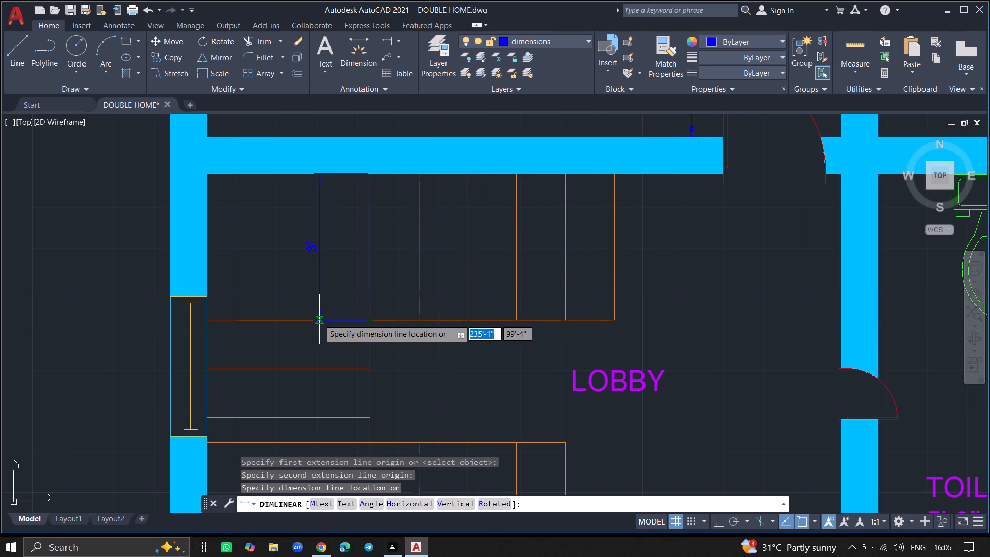
{"action": "left_click", "coordinate": [317, 319]}
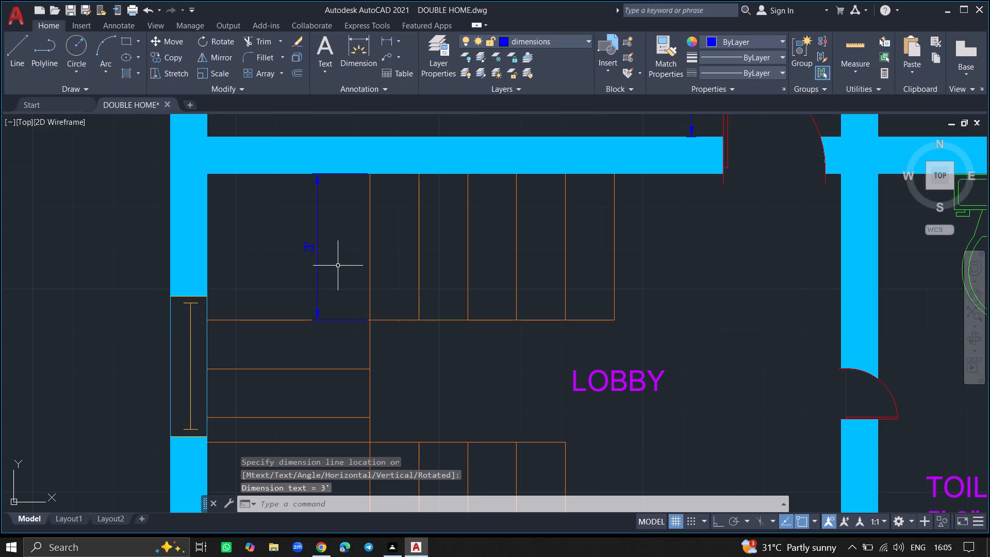
Add a horizontal linear dimension between the first two riser lines of the upper stair flight, placed across that tread.
{"action": "type", "text": "DIMLI"}
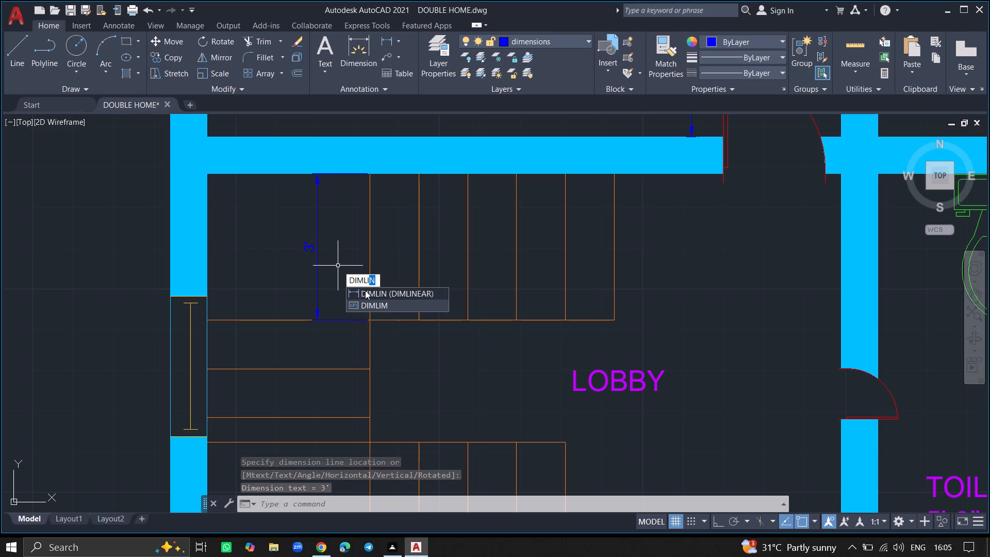
{"action": "left_click", "coordinate": [365, 290]}
{"action": "left_click", "coordinate": [370, 272]}
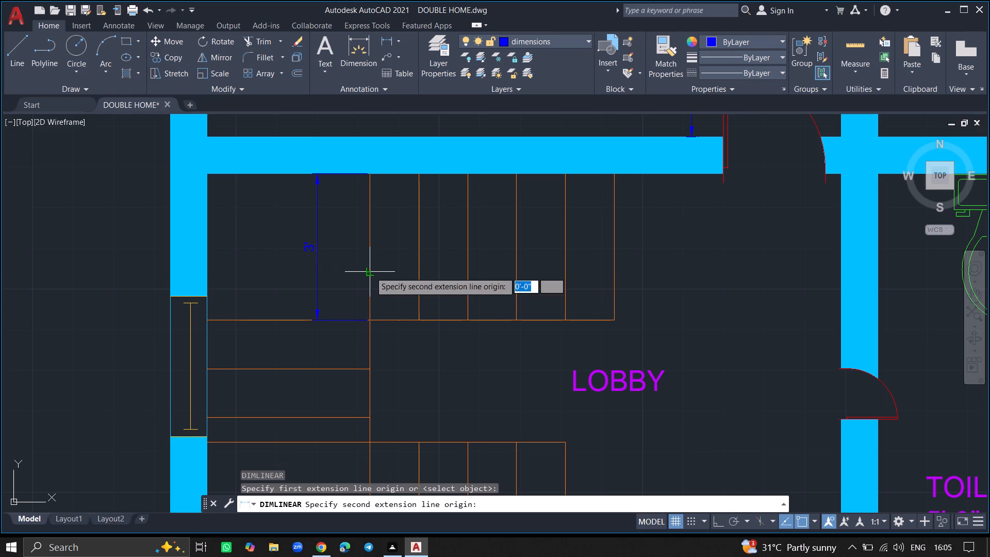
{"action": "left_click", "coordinate": [419, 272]}
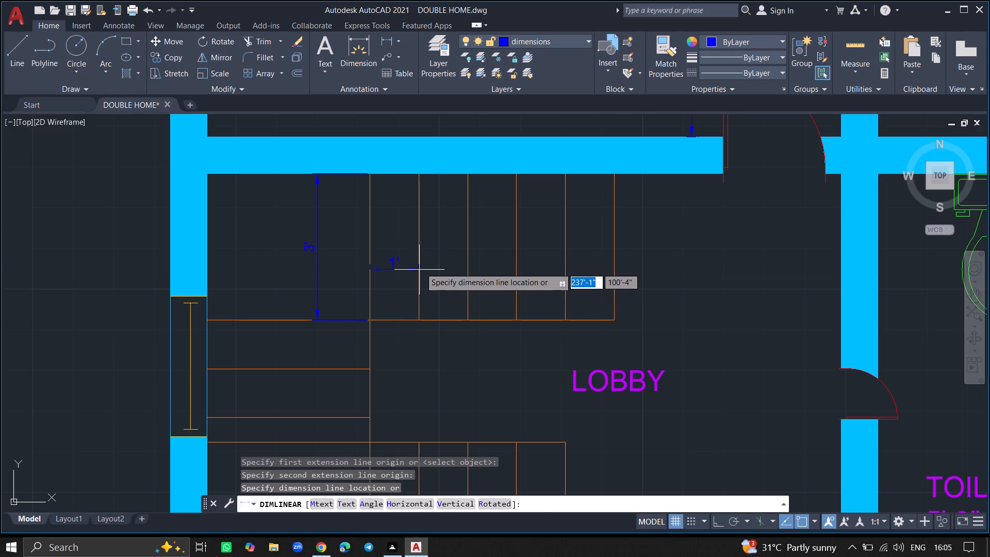
{"action": "left_click", "coordinate": [421, 263]}
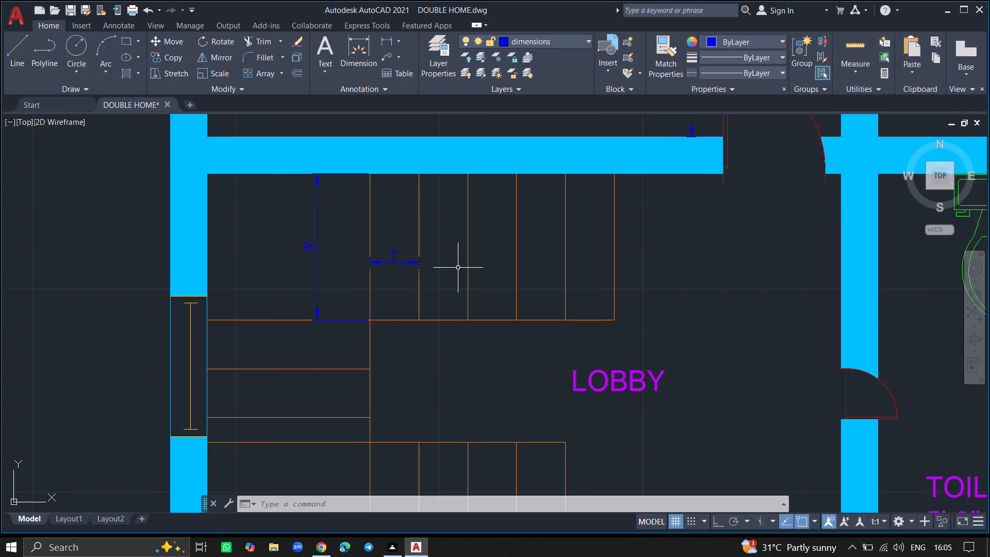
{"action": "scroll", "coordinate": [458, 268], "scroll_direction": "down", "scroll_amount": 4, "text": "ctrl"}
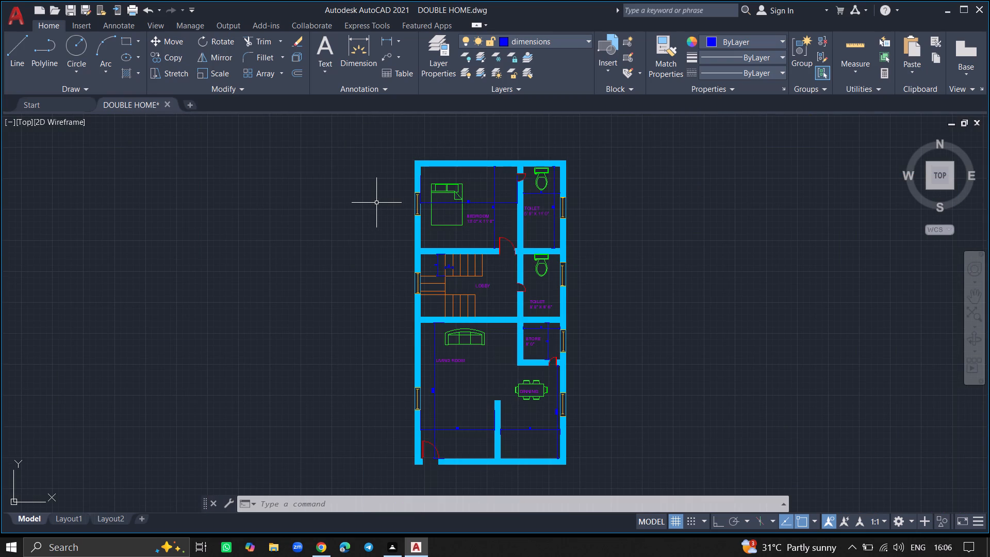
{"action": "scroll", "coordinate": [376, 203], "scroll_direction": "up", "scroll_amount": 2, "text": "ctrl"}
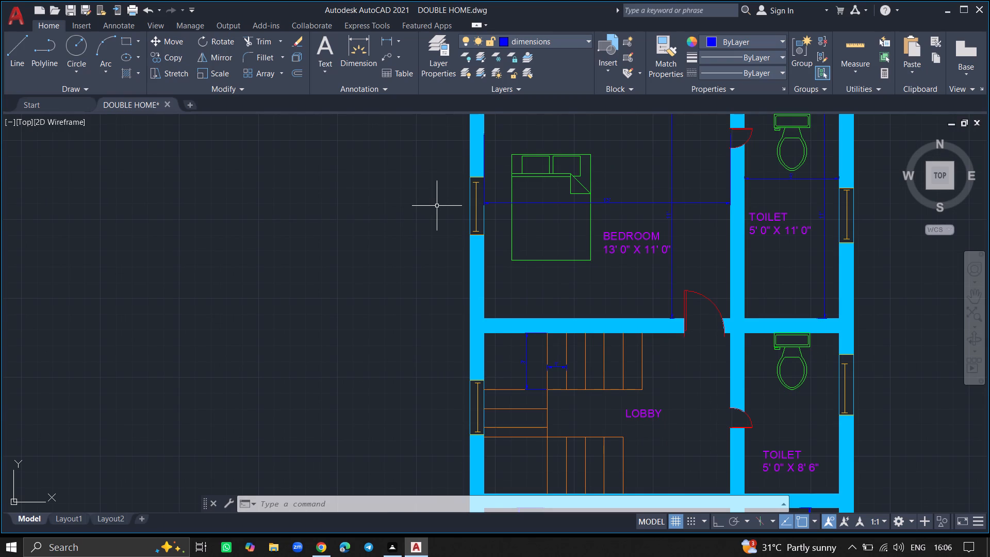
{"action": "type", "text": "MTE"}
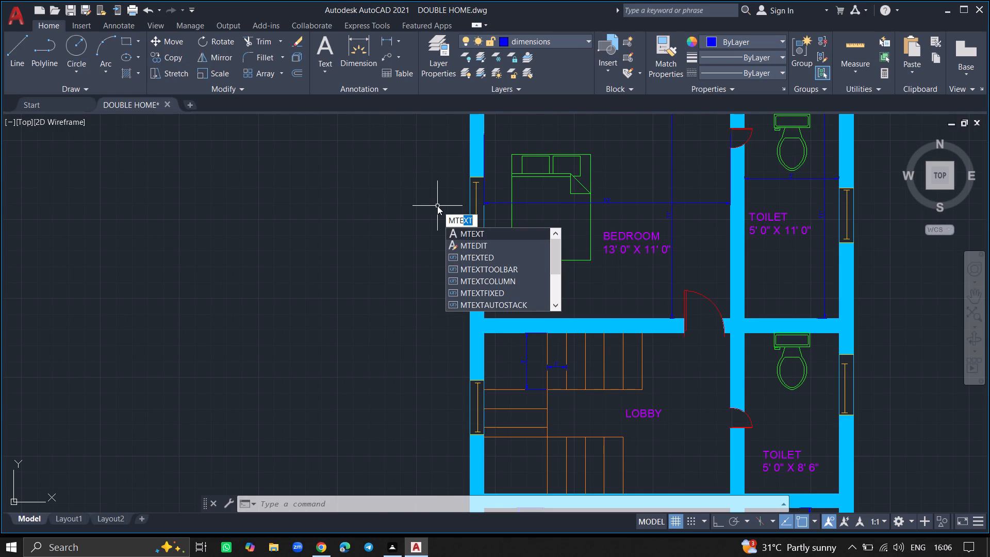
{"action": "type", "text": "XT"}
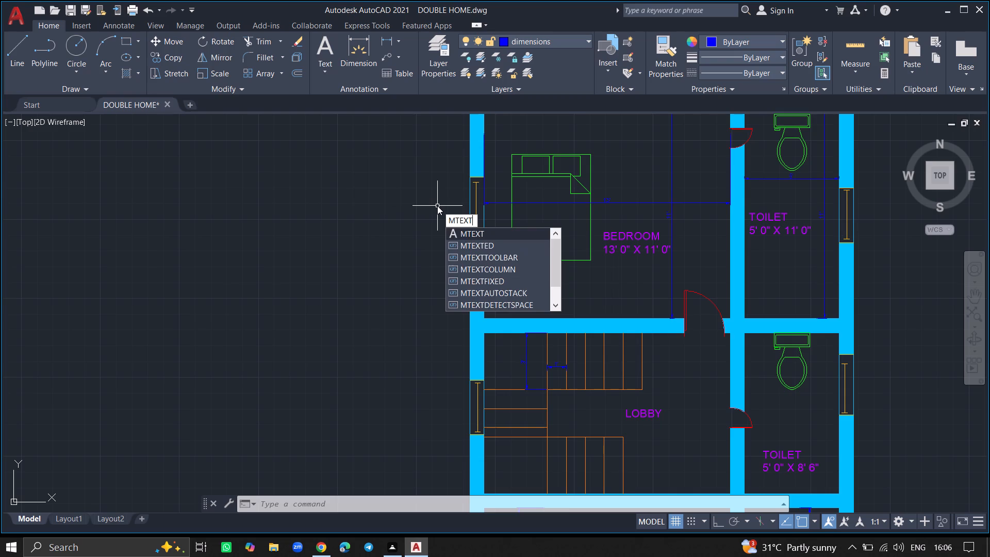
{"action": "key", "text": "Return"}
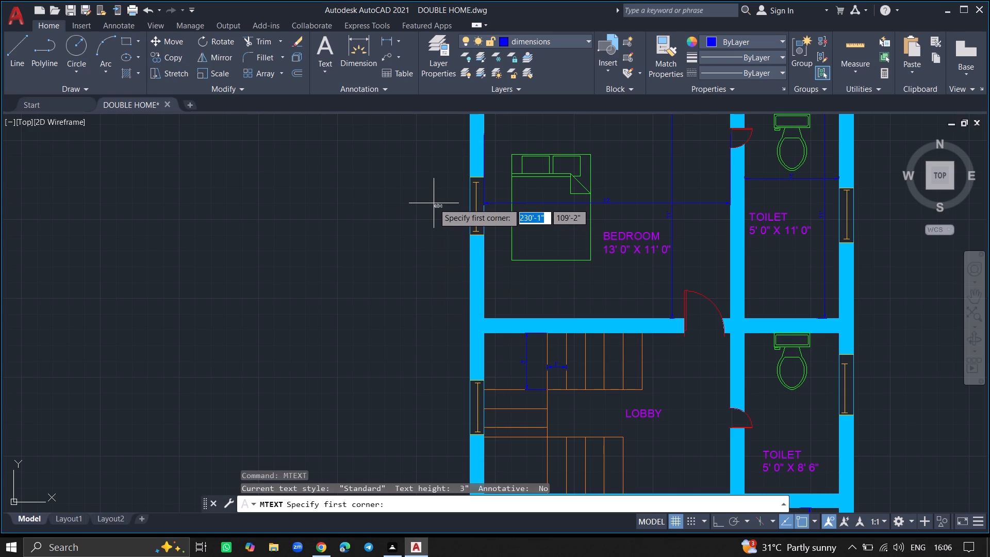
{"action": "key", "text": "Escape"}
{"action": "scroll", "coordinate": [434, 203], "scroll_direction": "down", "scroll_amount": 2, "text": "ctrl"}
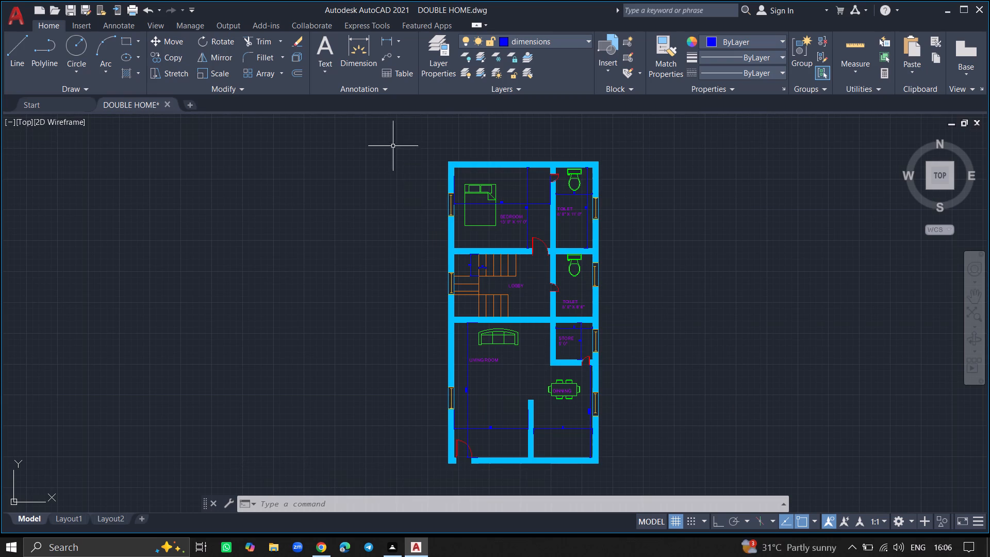
Make the walls layer the current layer.
{"action": "left_click", "coordinate": [440, 57]}
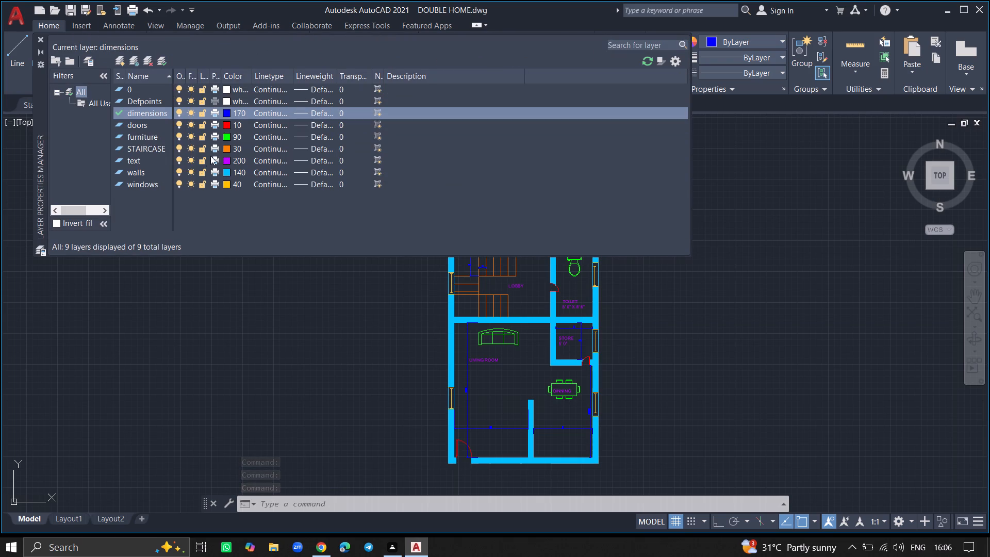
{"action": "double_click", "coordinate": [155, 173]}
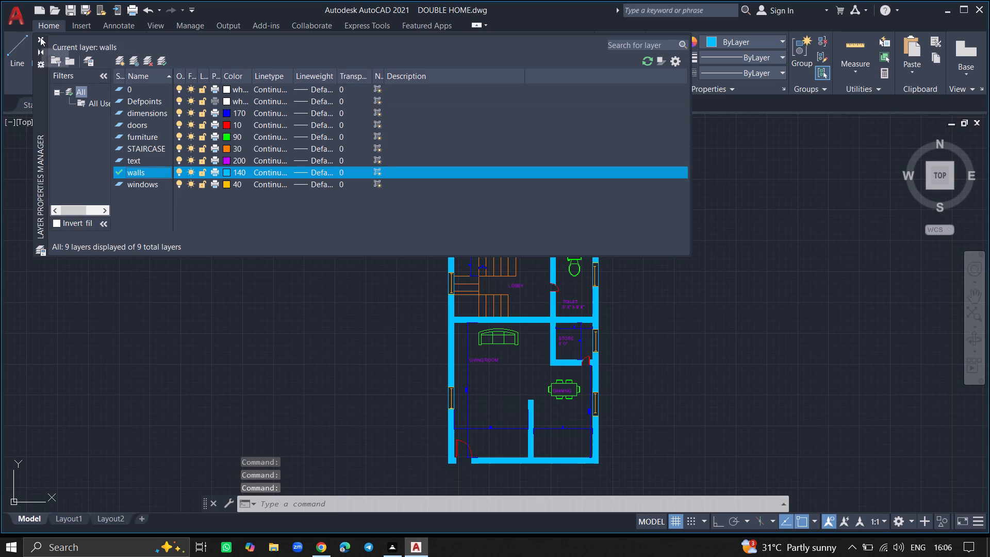
{"action": "left_click", "coordinate": [40, 37]}
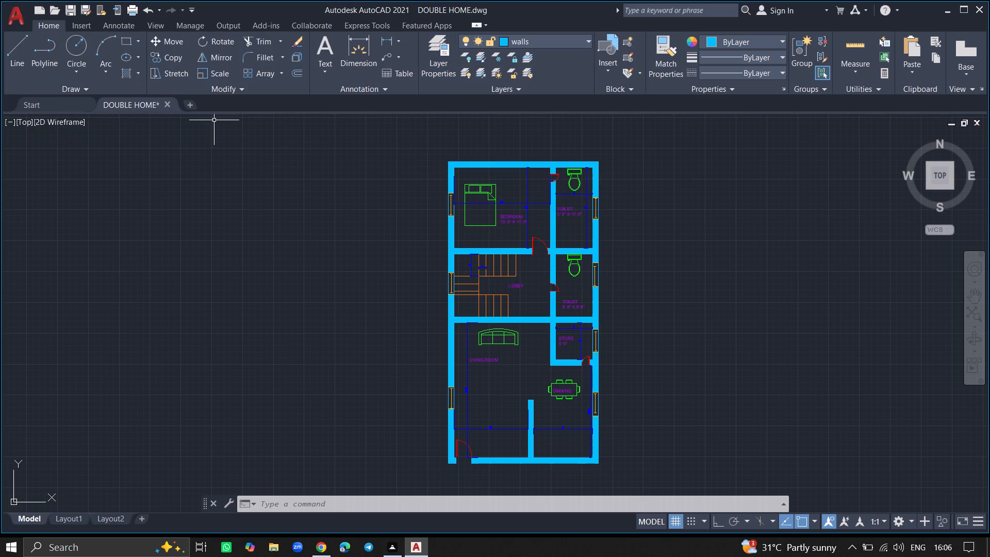
Save the DOUBLE HOME drawing.
{"action": "scroll", "coordinate": [267, 127], "scroll_direction": "down", "scroll_amount": 3, "text": "ctrl"}
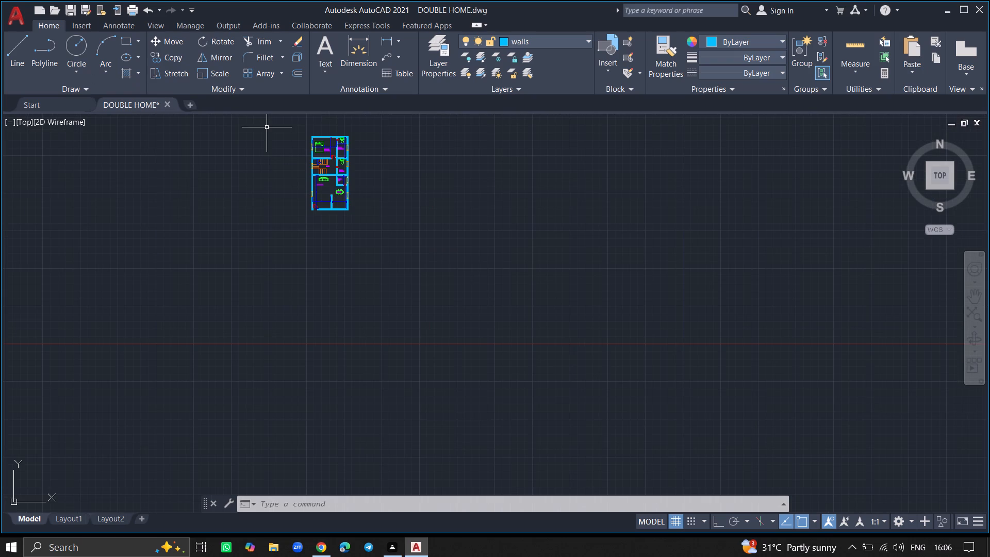
{"action": "key", "text": "ctrl+s"}
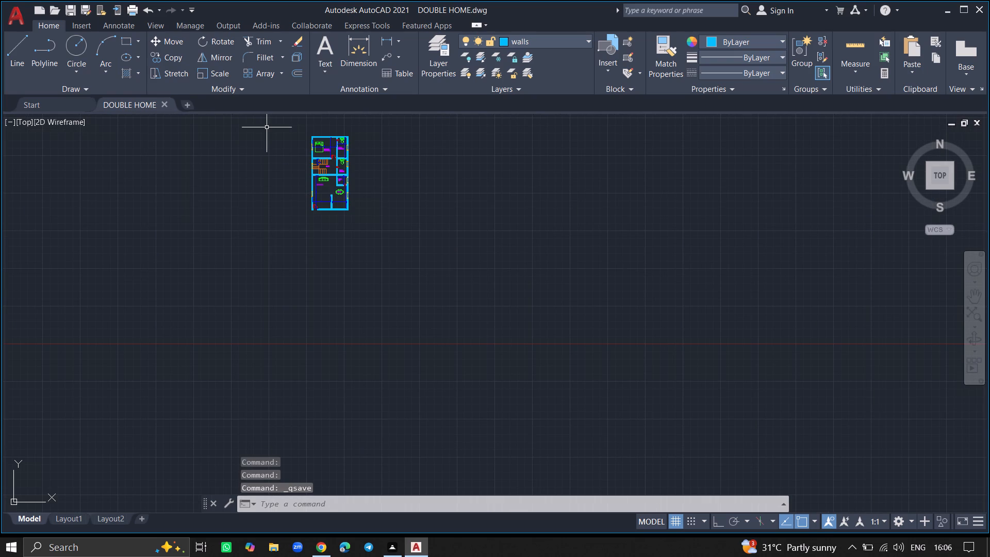
Draw a rectangle about 31'-10" by 47'-5" from beyond the bedroom's outer corner to the house's outer corner at the dining side.
{"action": "scroll", "coordinate": [267, 127], "scroll_direction": "up", "scroll_amount": 1, "text": "ctrl"}
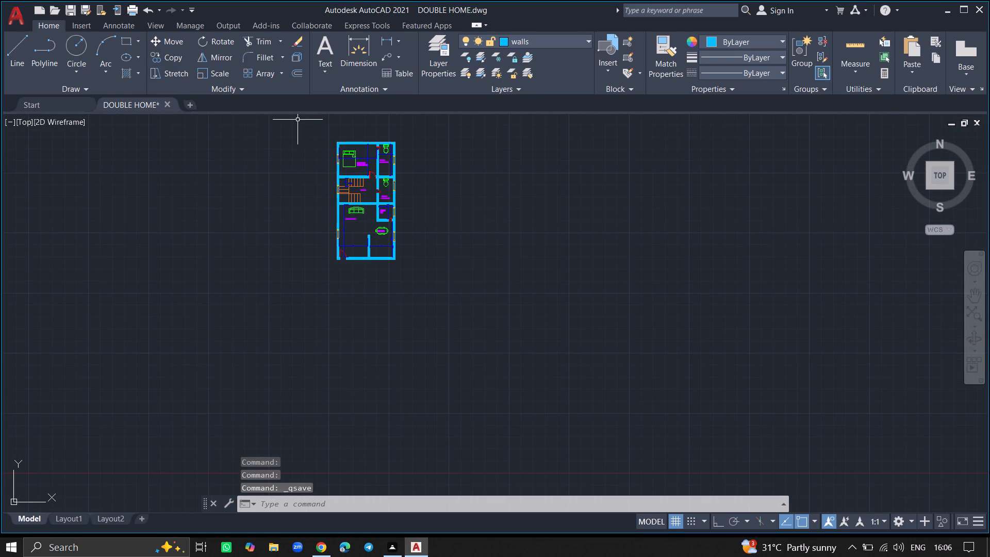
{"action": "left_click", "coordinate": [304, 118]}
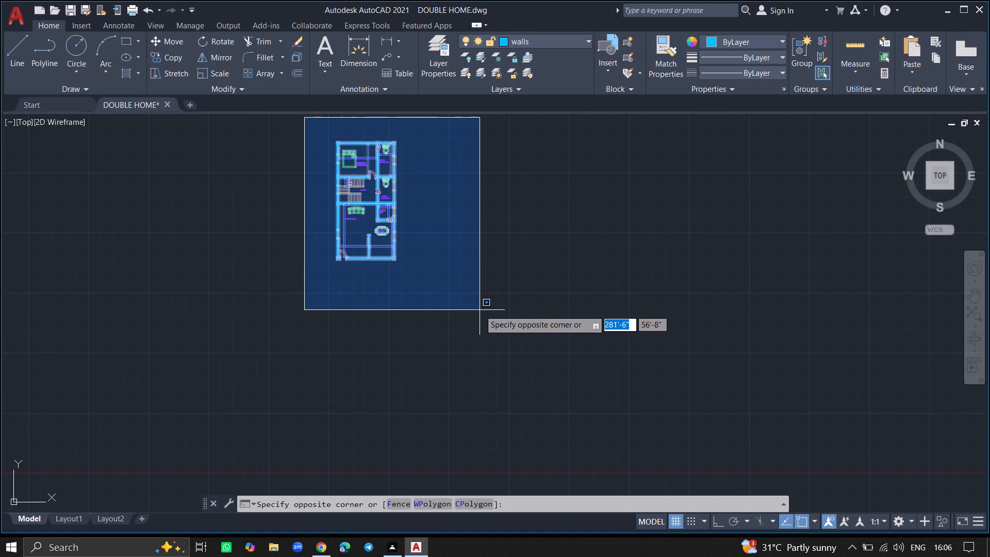
{"action": "key", "text": "Escape"}
{"action": "type", "text": "REC"}
{"action": "key", "text": "Return"}
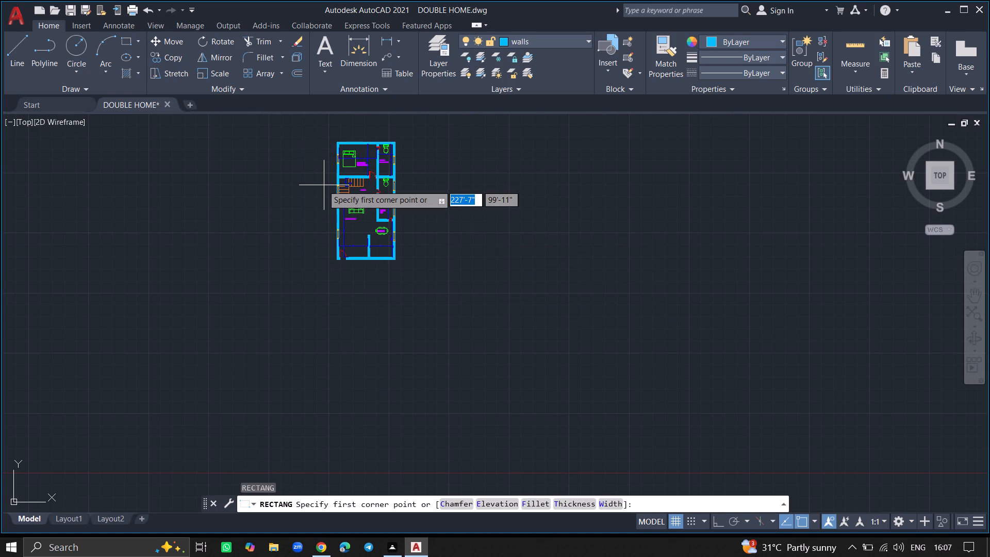
{"action": "left_click", "coordinate": [303, 123]}
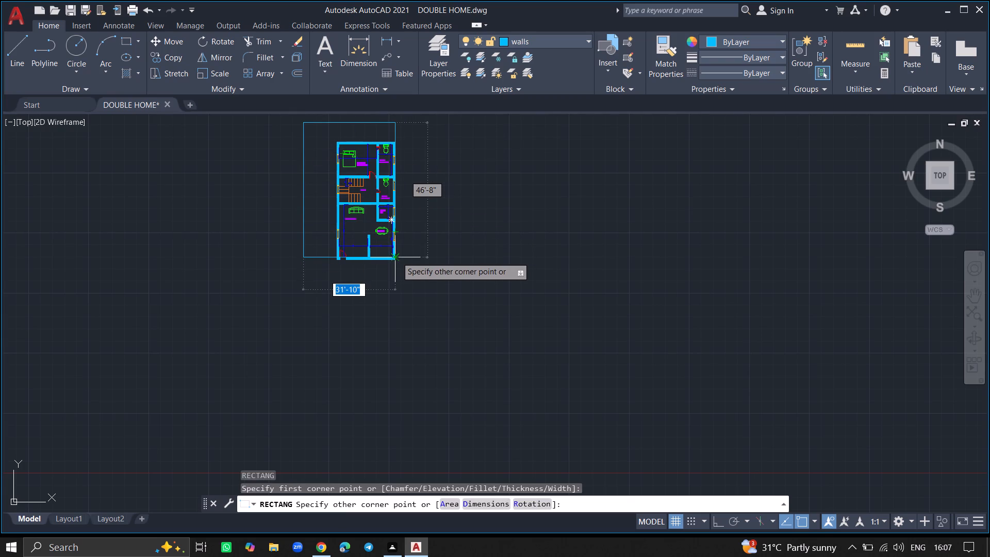
{"action": "scroll", "coordinate": [397, 257], "scroll_direction": "up", "scroll_amount": 2, "text": "ctrl"}
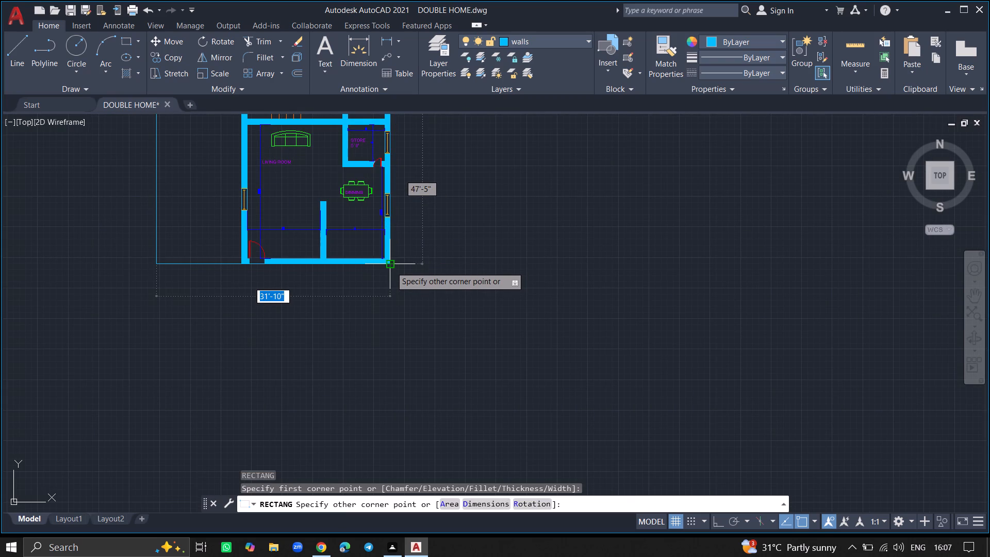
{"action": "left_click", "coordinate": [391, 267]}
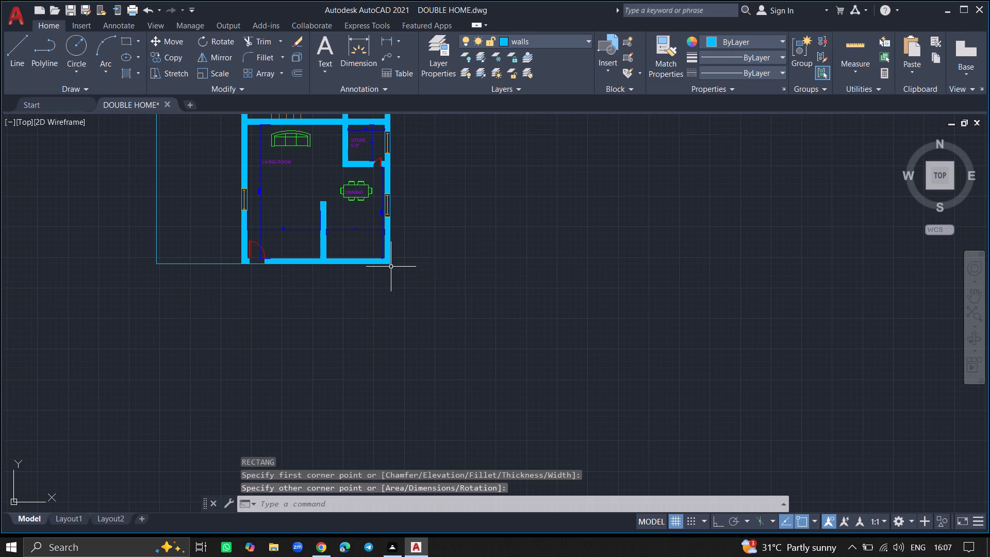
{"action": "key", "text": "Return"}
{"action": "key", "text": "grave"}
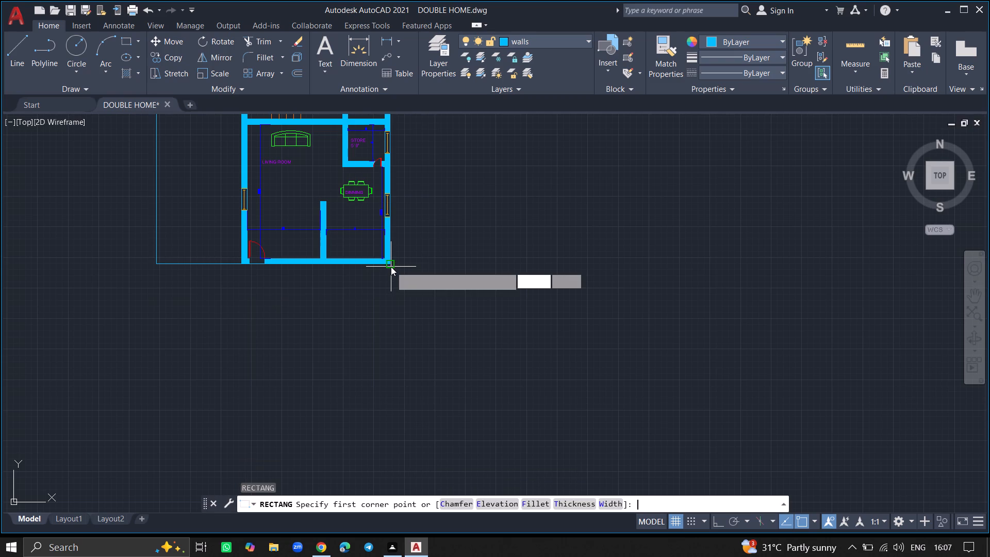
{"action": "key", "text": "Escape"}
{"action": "key", "text": "Escape"}
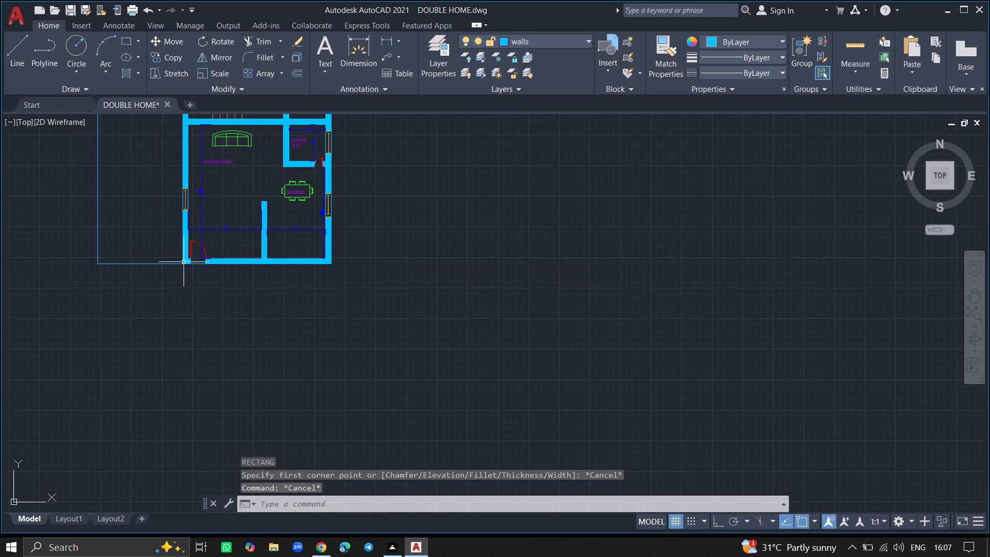
Trim the rectangle's segment that crosses the entrance door opening.
{"action": "scroll", "coordinate": [180, 262], "scroll_direction": "up", "scroll_amount": 3, "text": "ctrl"}
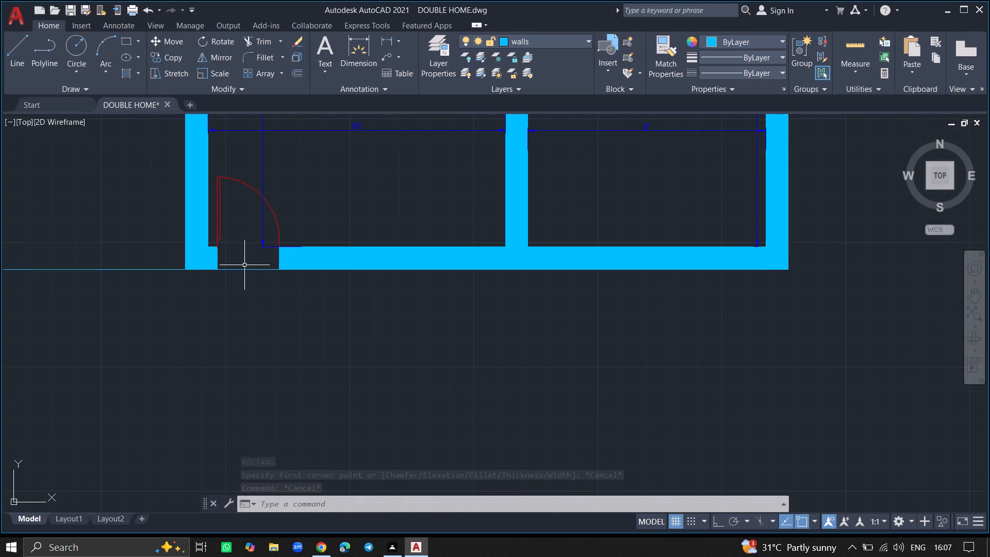
{"action": "type", "text": "TRIM"}
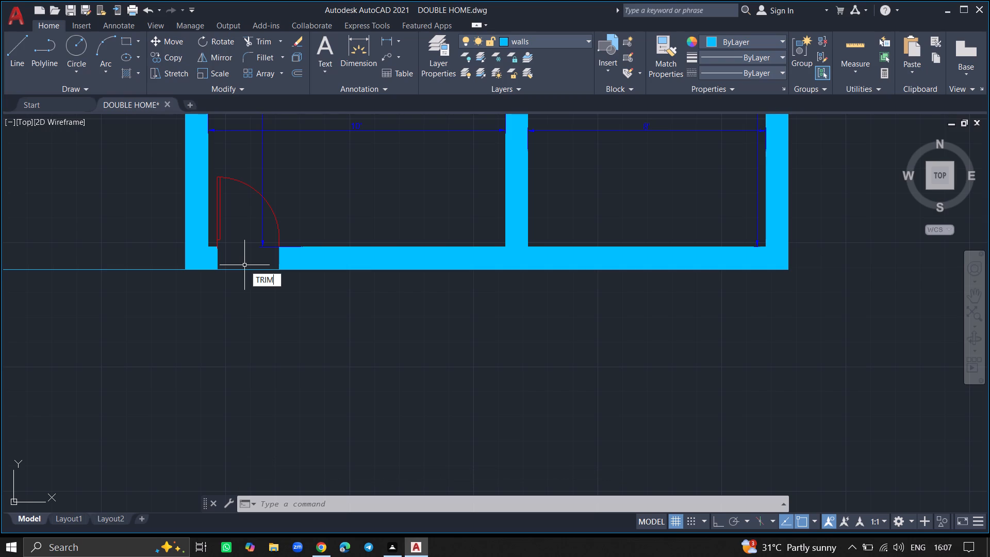
{"action": "key", "text": "Return"}
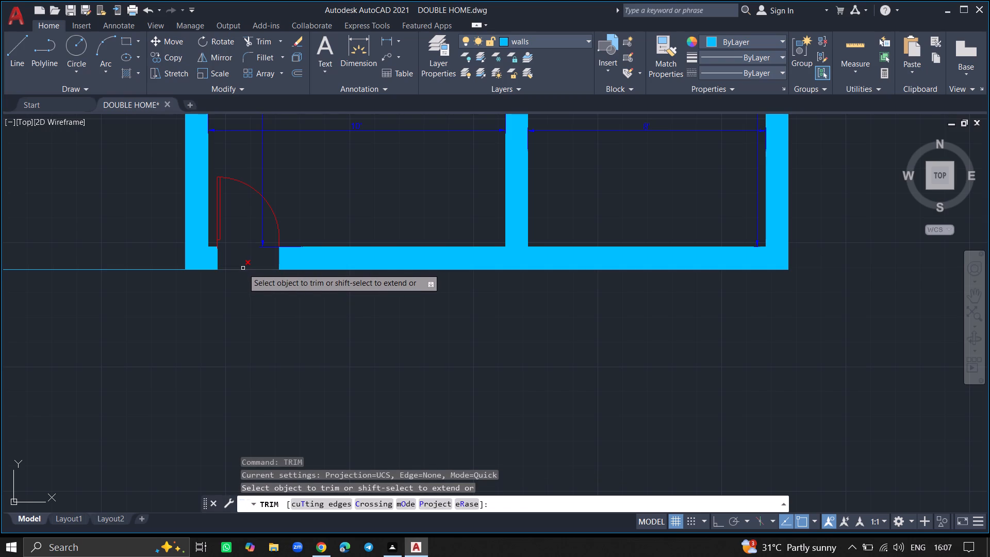
{"action": "left_click", "coordinate": [243, 268]}
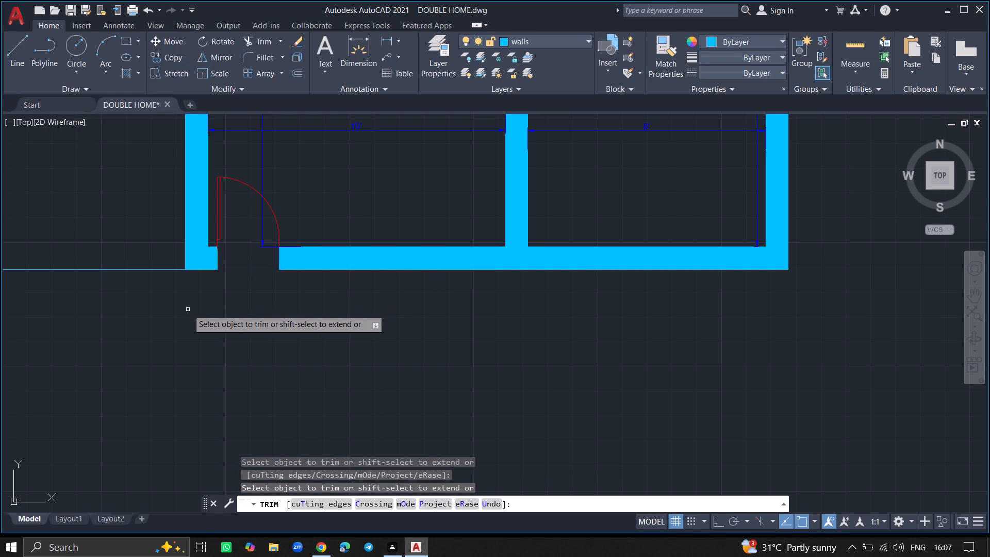
{"action": "key", "text": "Return"}
Offset the boundary rectangle outward by 9 inches.
{"action": "scroll", "coordinate": [188, 309], "scroll_direction": "down", "scroll_amount": 3, "text": "ctrl"}
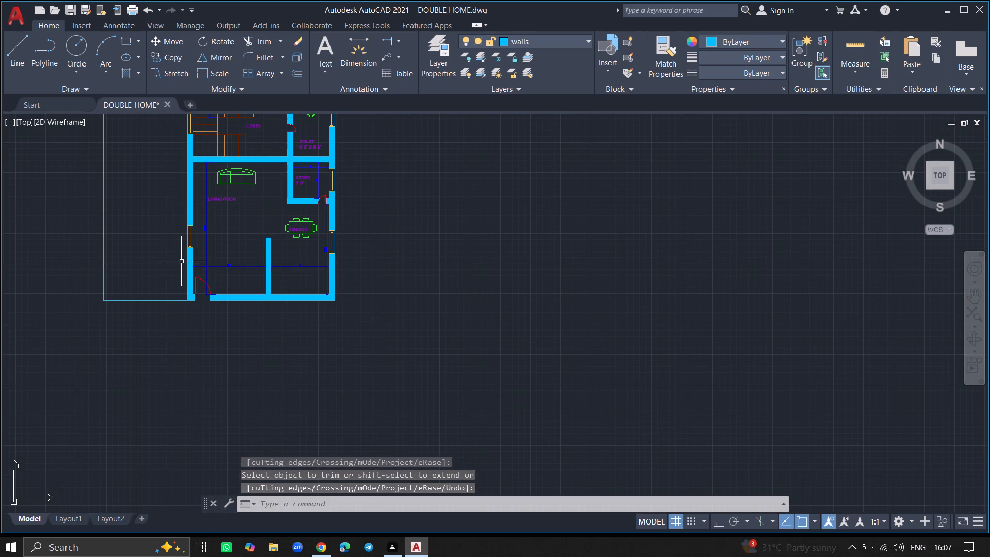
{"action": "scroll", "coordinate": [185, 202], "scroll_direction": "down", "scroll_amount": 5, "text": "ctrl"}
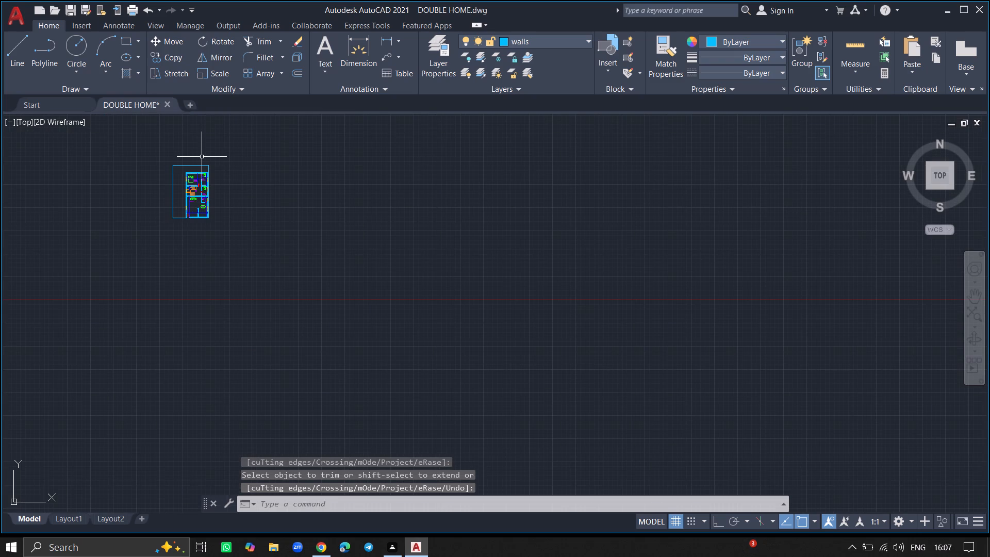
{"action": "scroll", "coordinate": [202, 157], "scroll_direction": "up", "scroll_amount": 3, "text": "ctrl"}
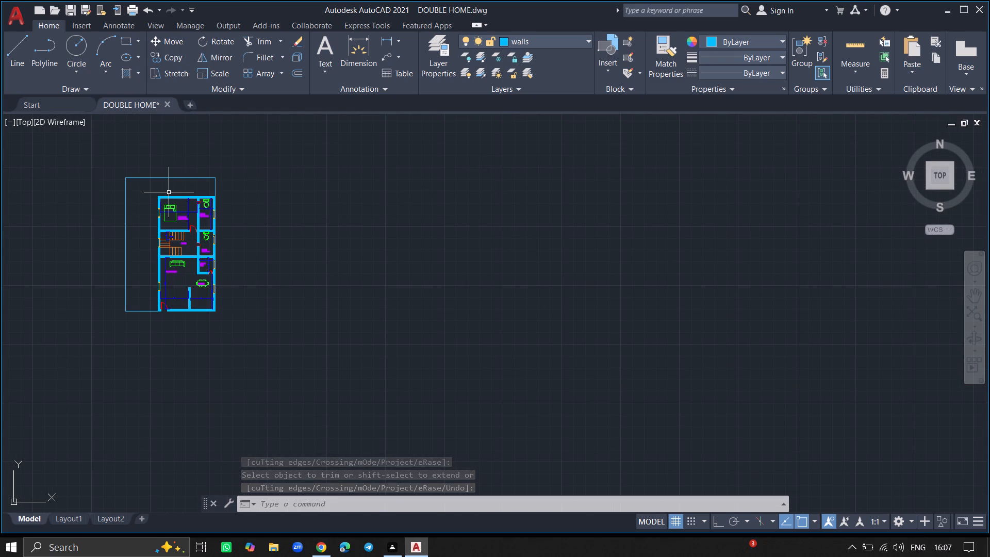
{"action": "scroll", "coordinate": [169, 192], "scroll_direction": "up", "scroll_amount": 1, "text": "ctrl"}
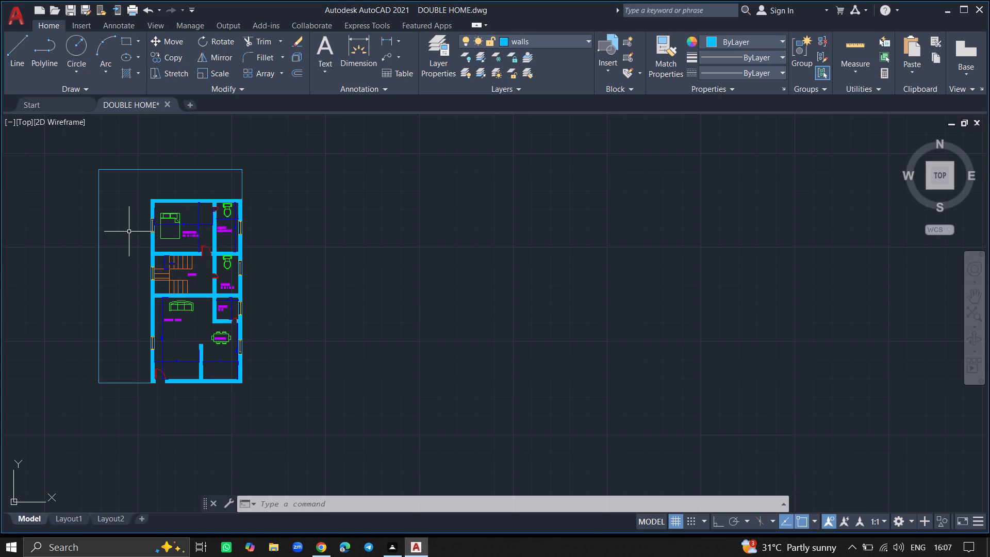
{"action": "type", "text": "OFF"}
{"action": "left_click", "coordinate": [144, 258]}
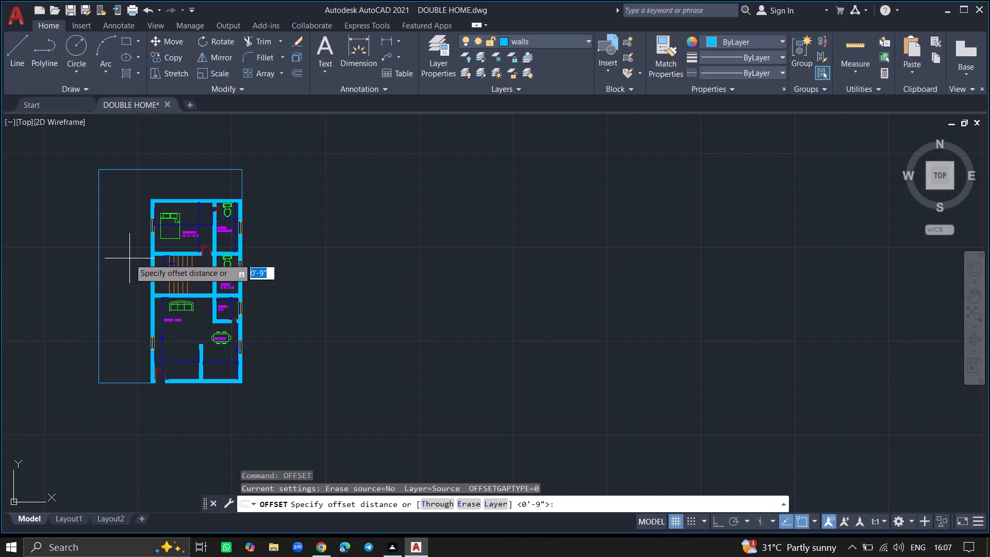
{"action": "key", "text": "Return"}
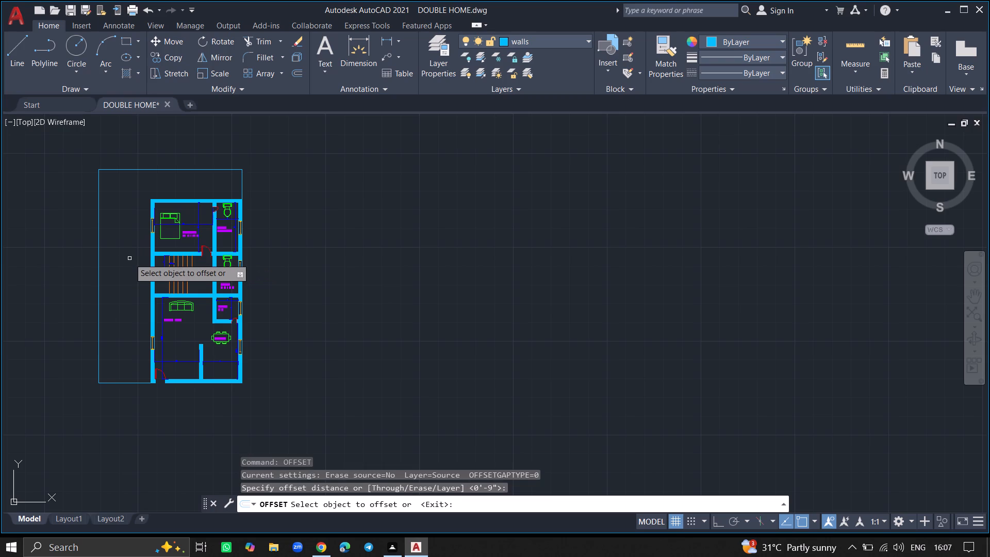
{"action": "left_click", "coordinate": [97, 260]}
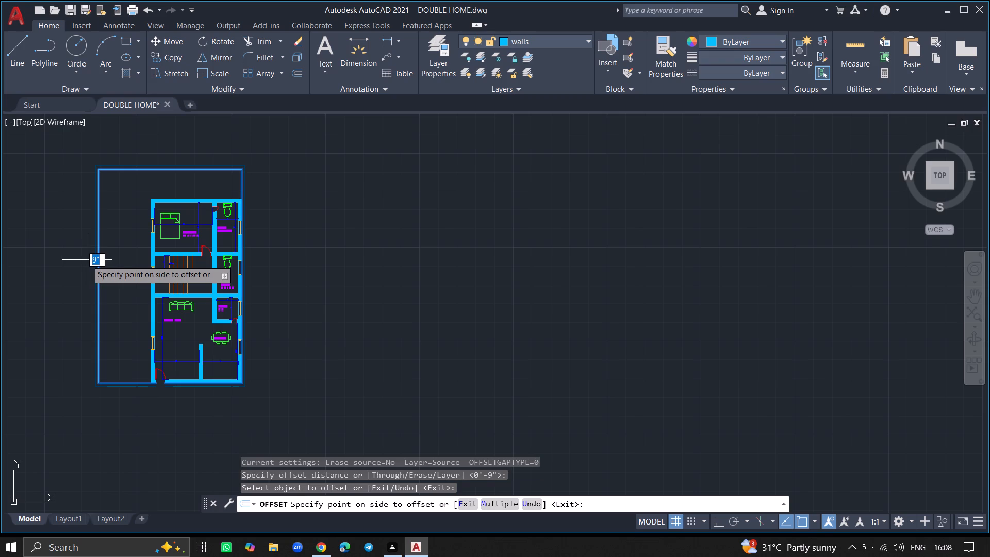
{"action": "left_click", "coordinate": [86, 260]}
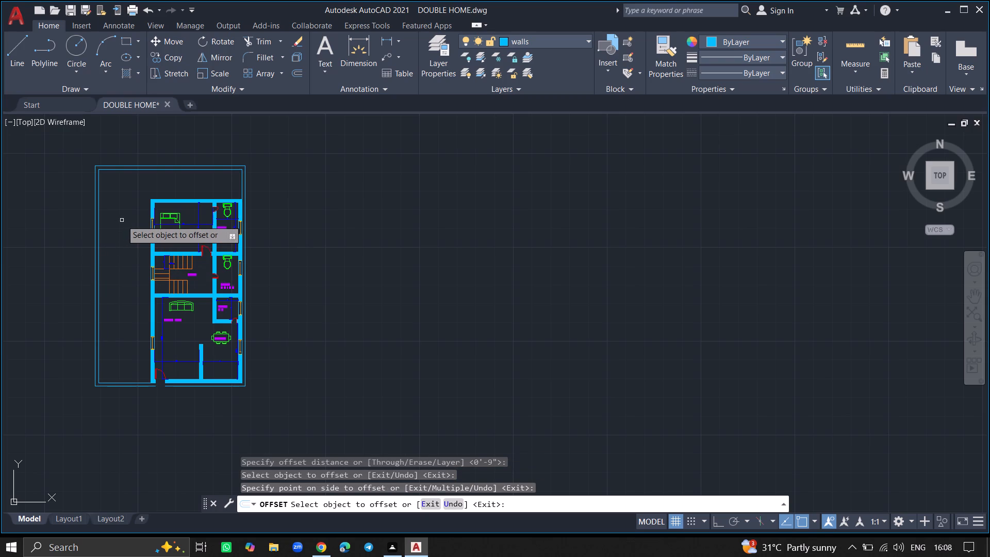
{"action": "key", "text": "Return"}
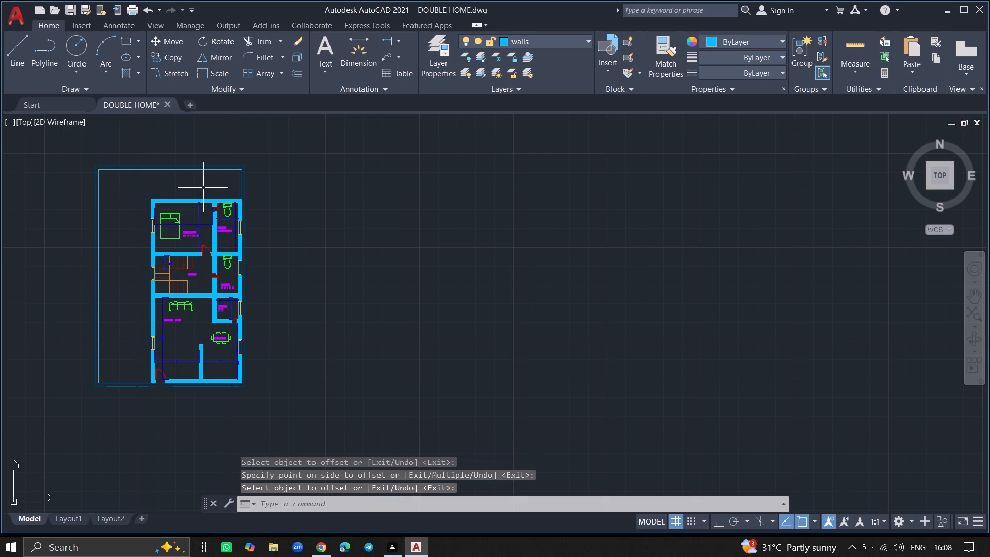
Draw a short horizontal line from the upper toilet's outer wall corner across to the outer boundary line.
{"action": "scroll", "coordinate": [249, 193], "scroll_direction": "up", "scroll_amount": 6, "text": "ctrl"}
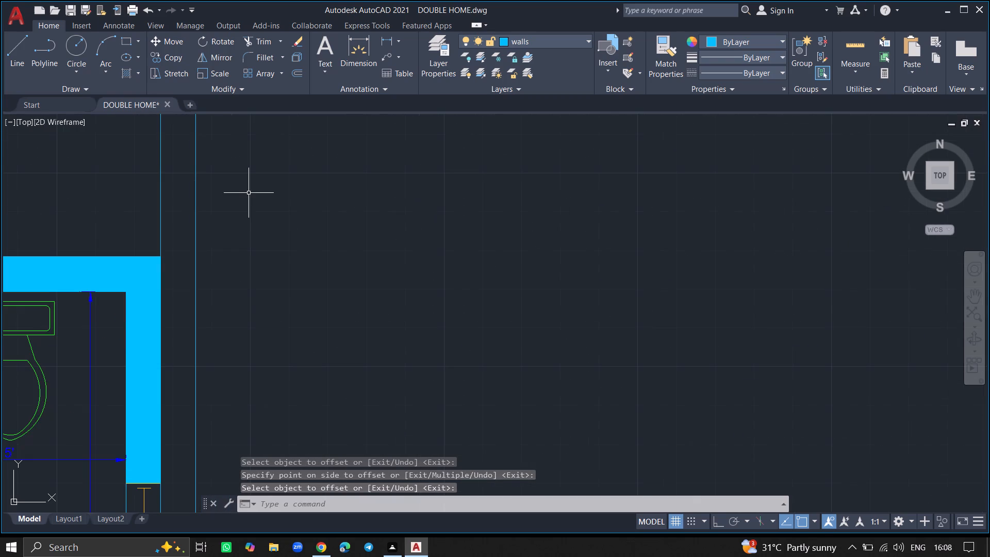
{"action": "key", "text": "l"}
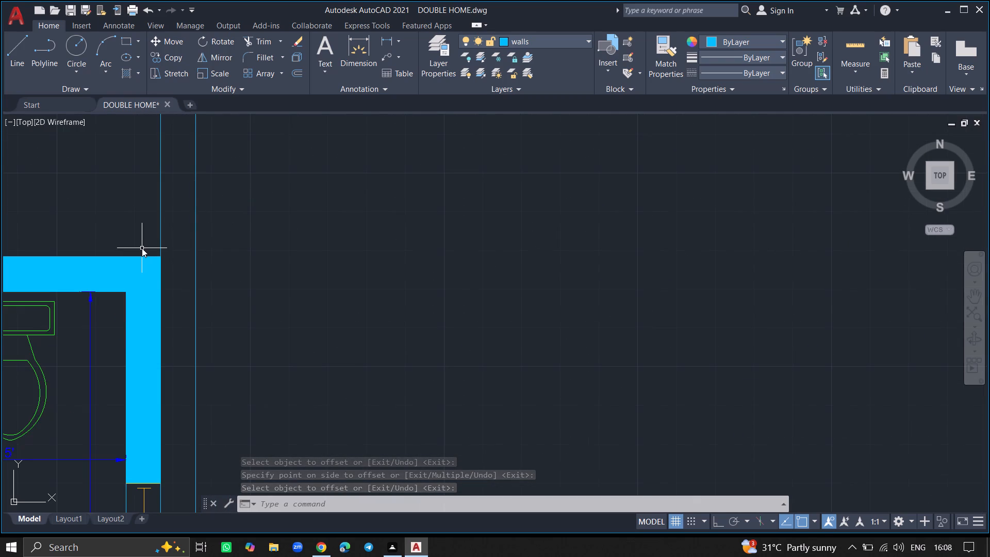
{"action": "key", "text": "Return"}
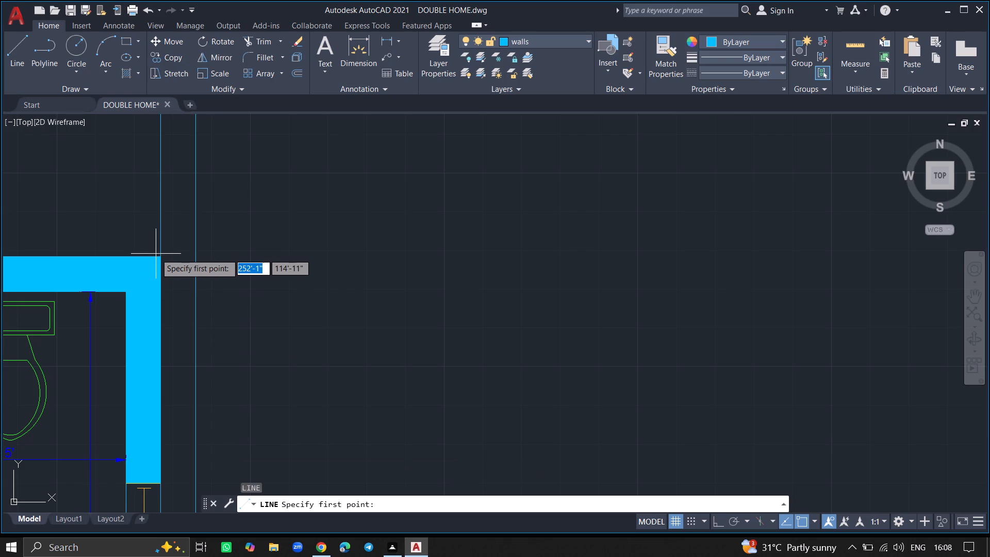
{"action": "left_click", "coordinate": [161, 258]}
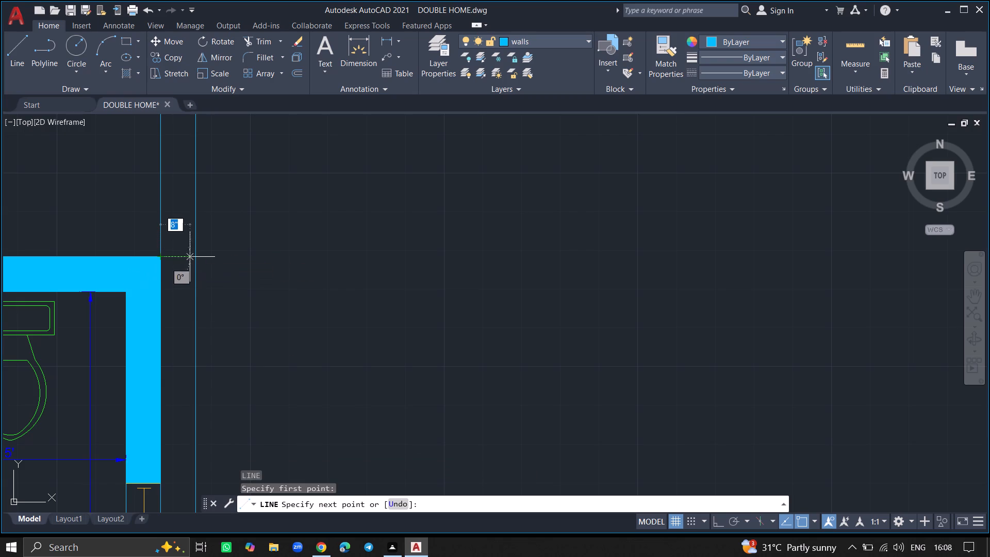
{"action": "left_click", "coordinate": [192, 256]}
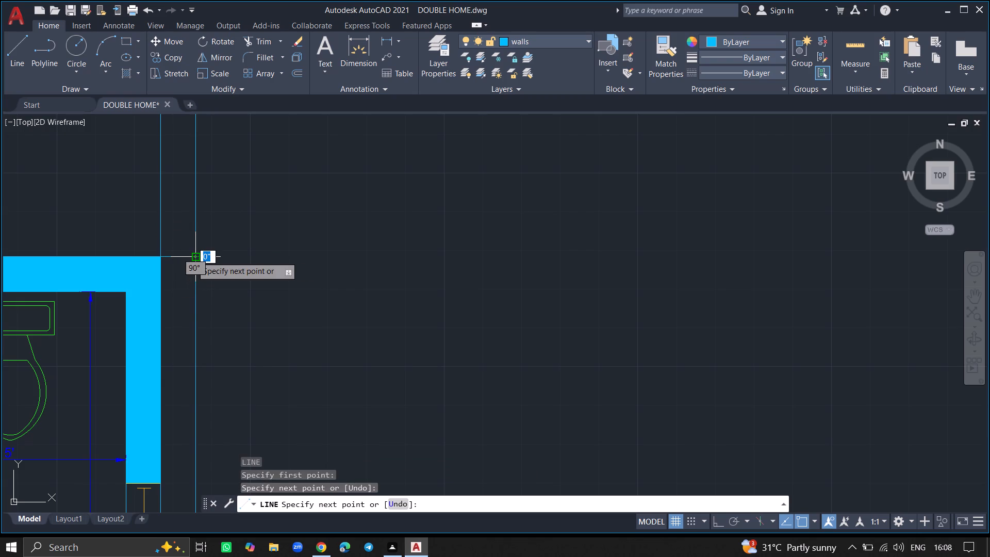
{"action": "key", "text": "Return"}
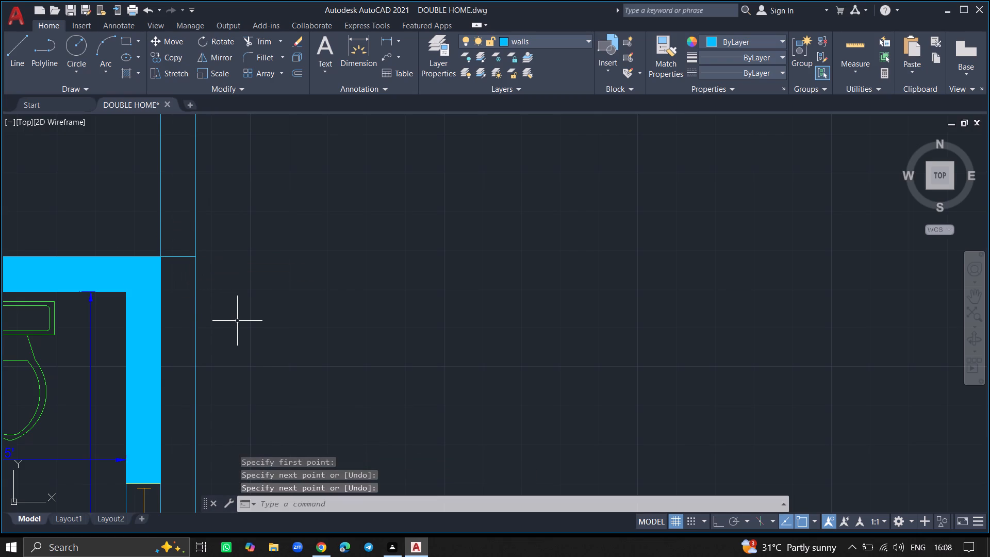
Trim the outer boundary line below the short line at the upper toilet's wall corner.
{"action": "type", "text": "TRIM"}
{"action": "key", "text": "Return"}
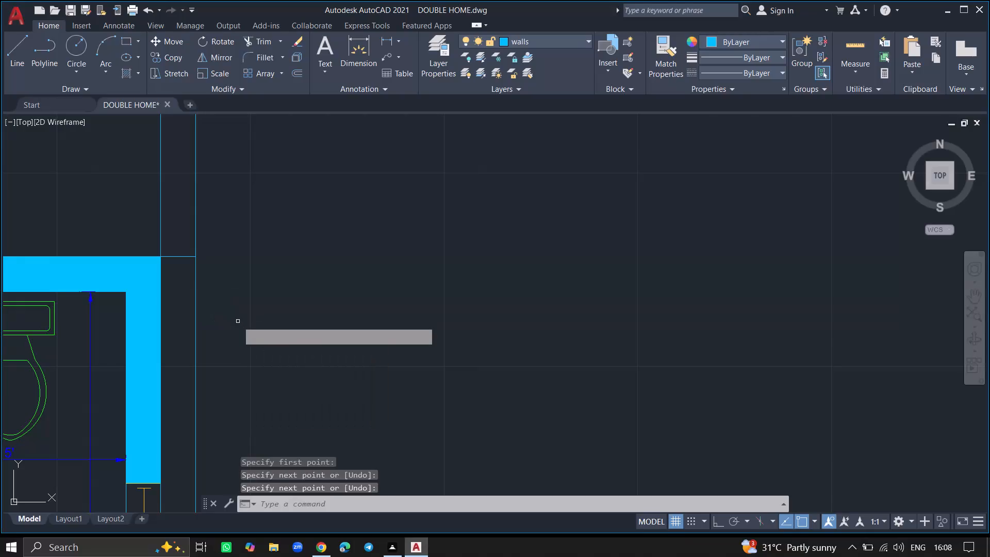
{"action": "left_click", "coordinate": [196, 332]}
{"action": "scroll", "coordinate": [196, 332], "scroll_direction": "down", "scroll_amount": 5, "text": "ctrl"}
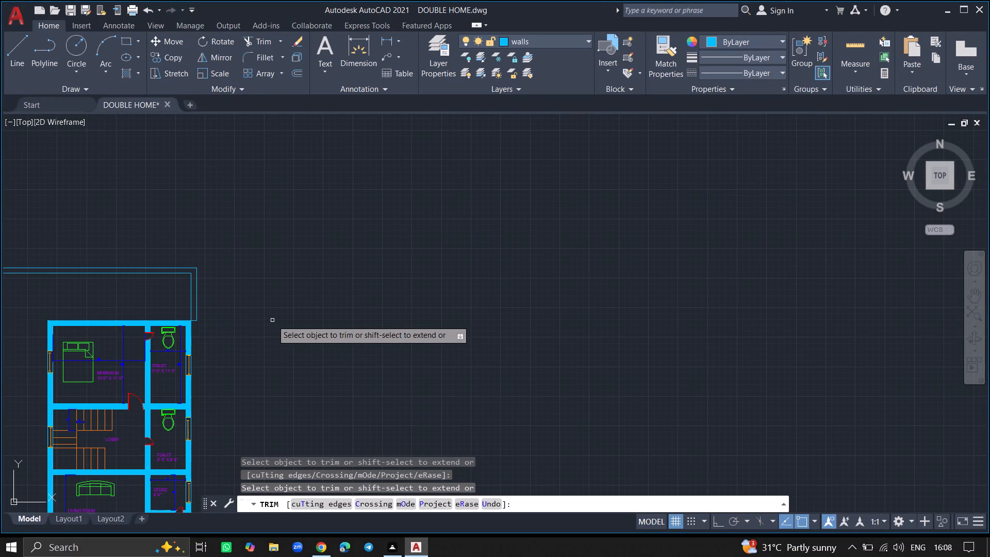
Draw a short vertical line from the house's outer wall corner below the dining area down to the outer boundary line.
{"action": "scroll", "coordinate": [272, 320], "scroll_direction": "down", "scroll_amount": 2, "text": "ctrl"}
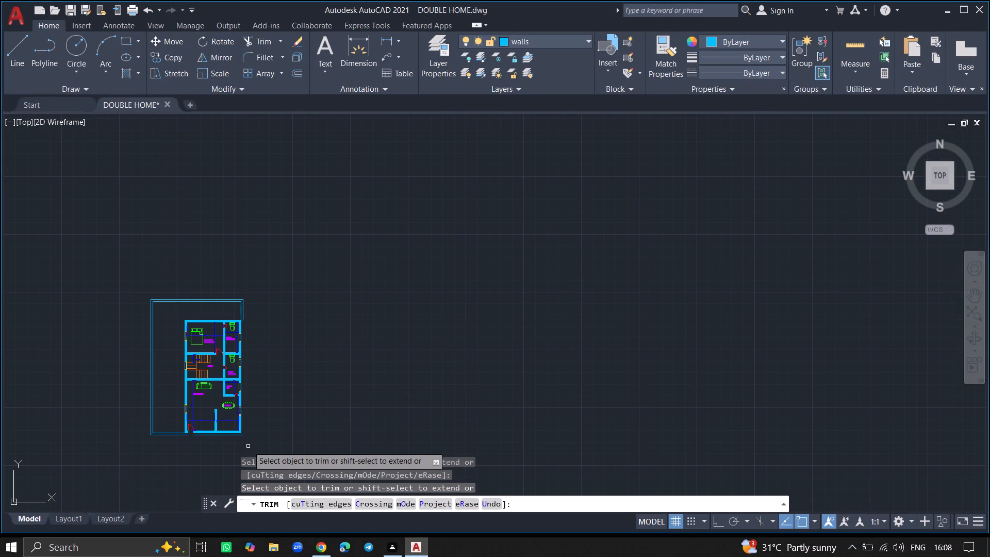
{"action": "scroll", "coordinate": [243, 448], "scroll_direction": "up", "scroll_amount": 4, "text": "ctrl"}
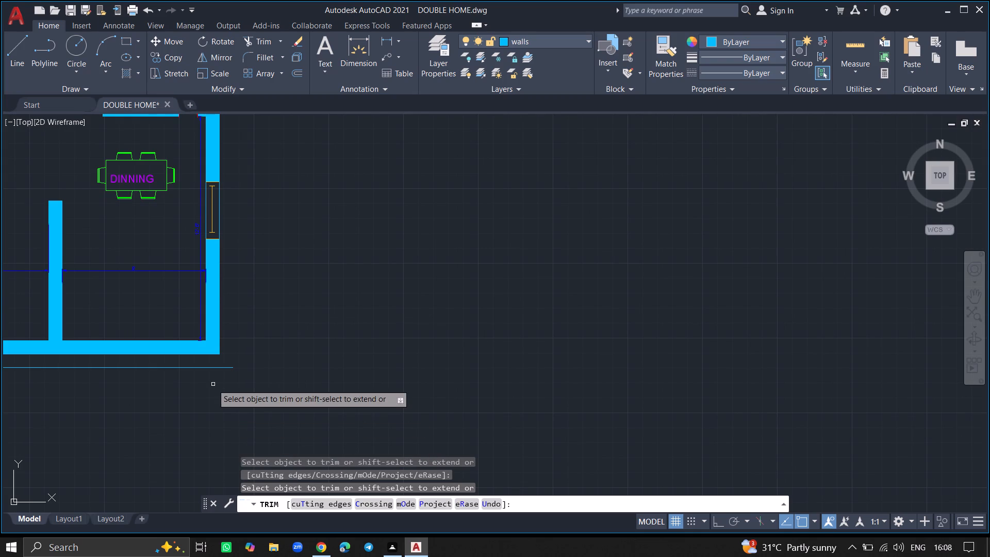
{"action": "scroll", "coordinate": [209, 372], "scroll_direction": "up", "scroll_amount": 1, "text": "ctrl"}
{"action": "key", "text": "Return"}
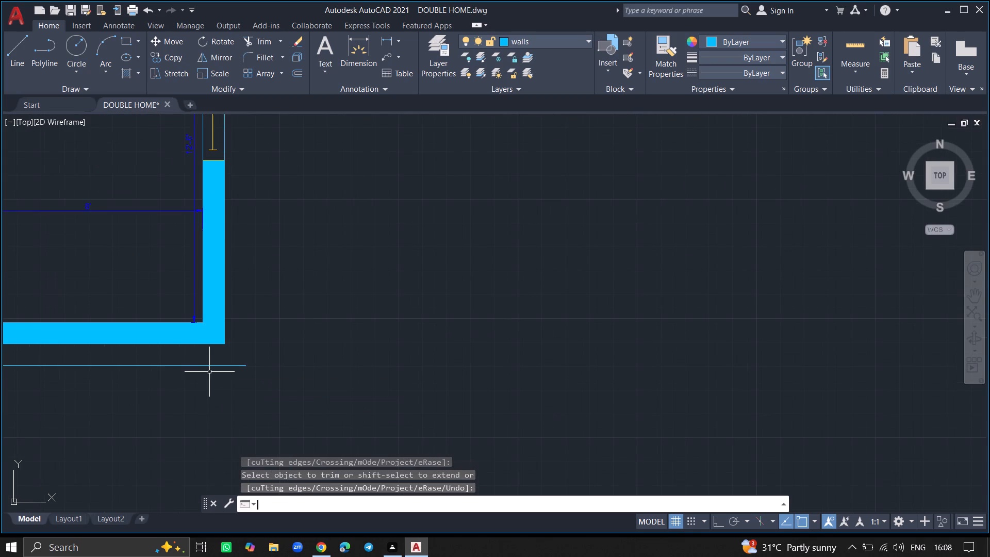
{"action": "key", "text": "l"}
{"action": "key", "text": "Return"}
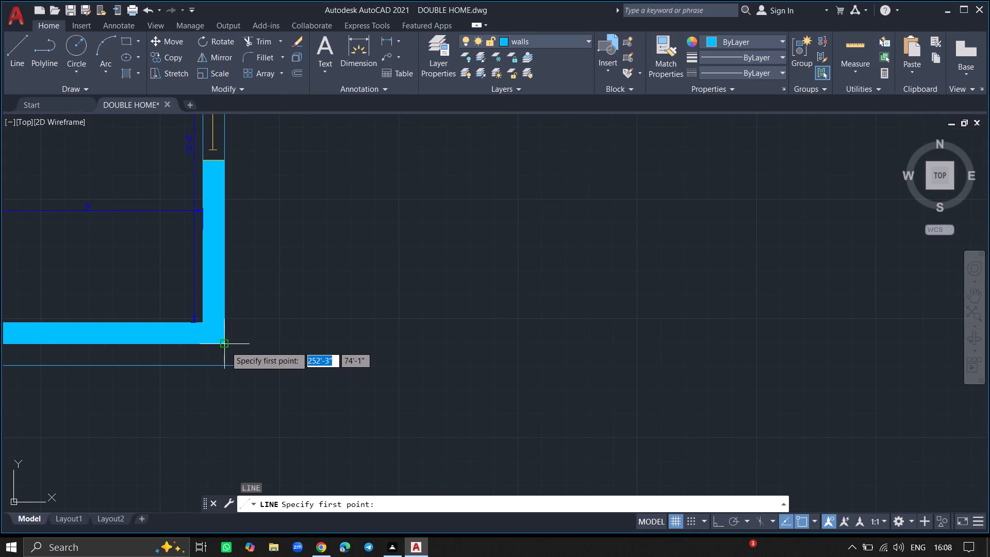
{"action": "left_click", "coordinate": [225, 346]}
{"action": "left_click", "coordinate": [223, 366]}
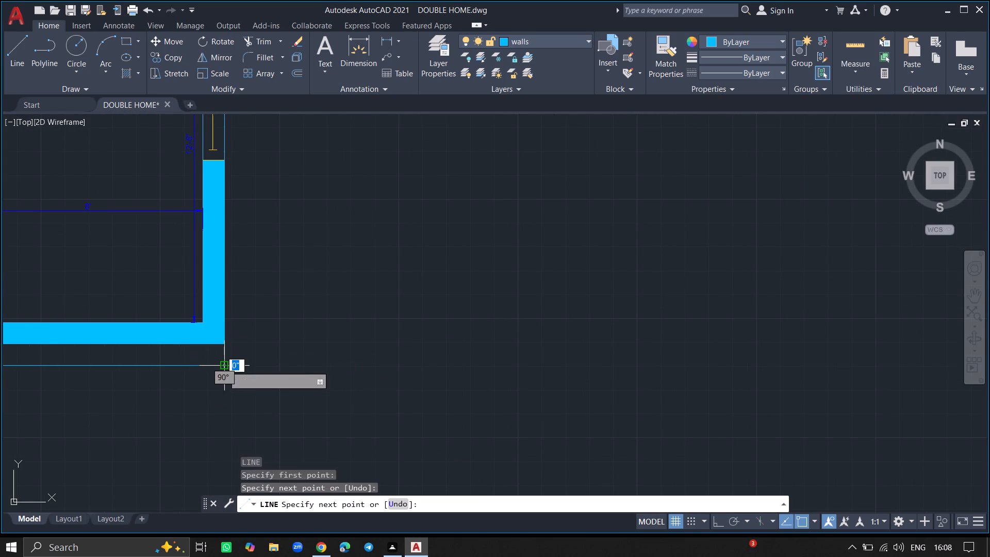
{"action": "key", "text": "Return"}
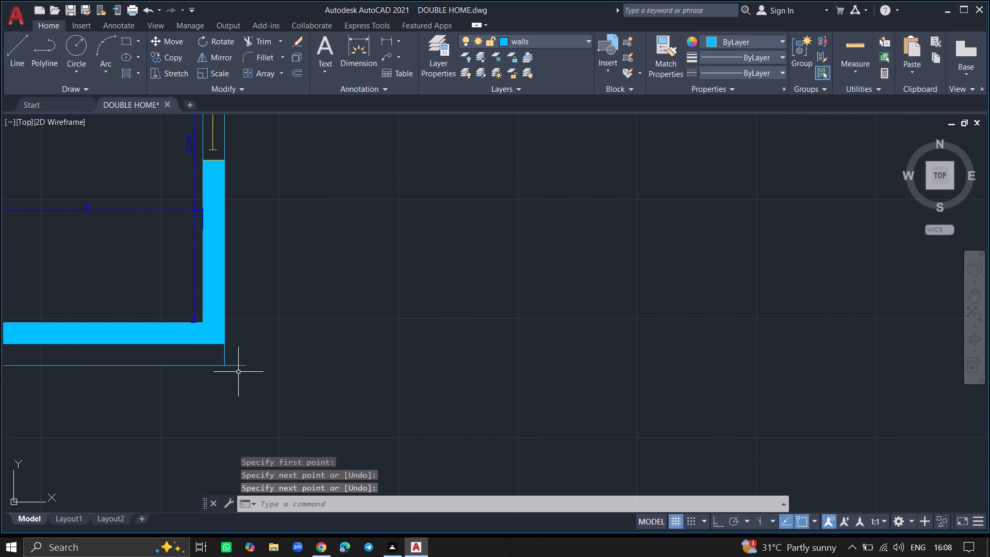
Trim the outer boundary line's overhang beyond the short vertical line at the dining-side corner.
{"action": "scroll", "coordinate": [238, 372], "scroll_direction": "up", "scroll_amount": 3, "text": "ctrl"}
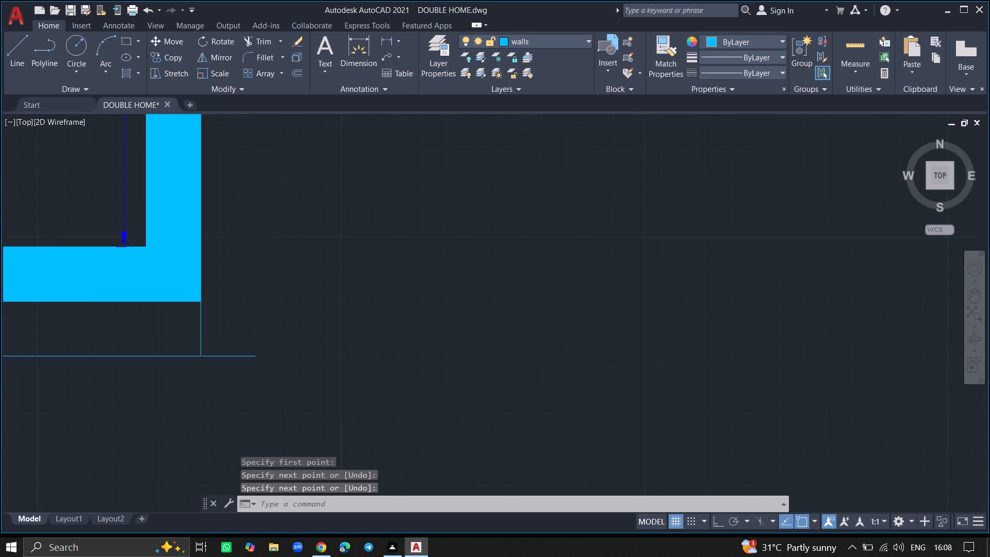
{"action": "type", "text": "TR"}
{"action": "key", "text": "Return"}
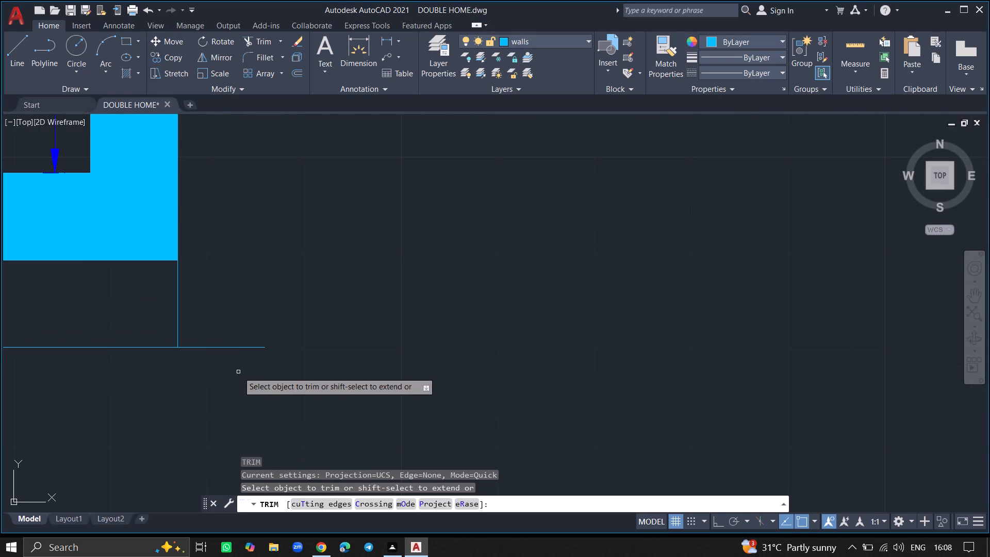
{"action": "left_click", "coordinate": [239, 348]}
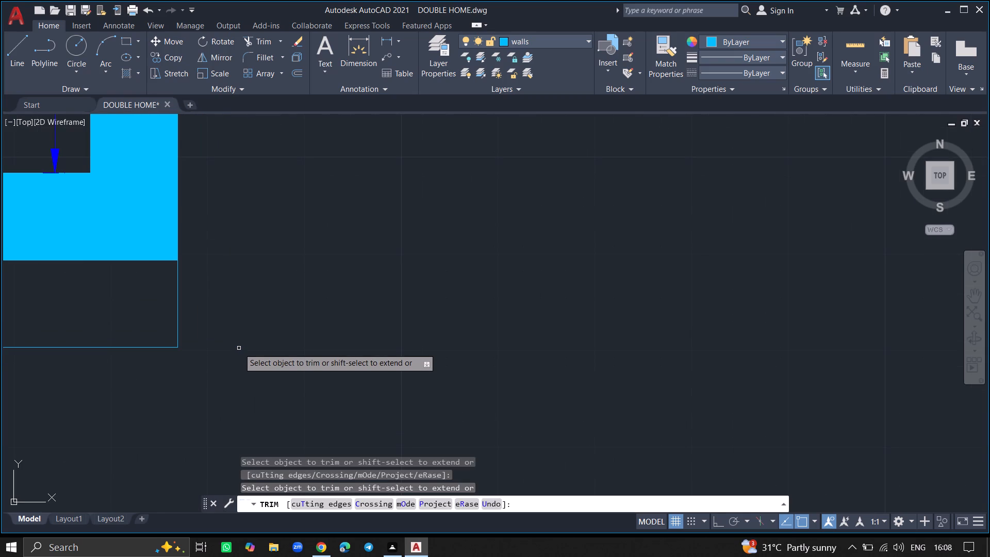
{"action": "key", "text": "Return"}
Trim away both vertical boundary lines above the upper toilet and the short horizontal line at its outer wall corner.
{"action": "scroll", "coordinate": [239, 348], "scroll_direction": "down", "scroll_amount": 5, "text": "ctrl"}
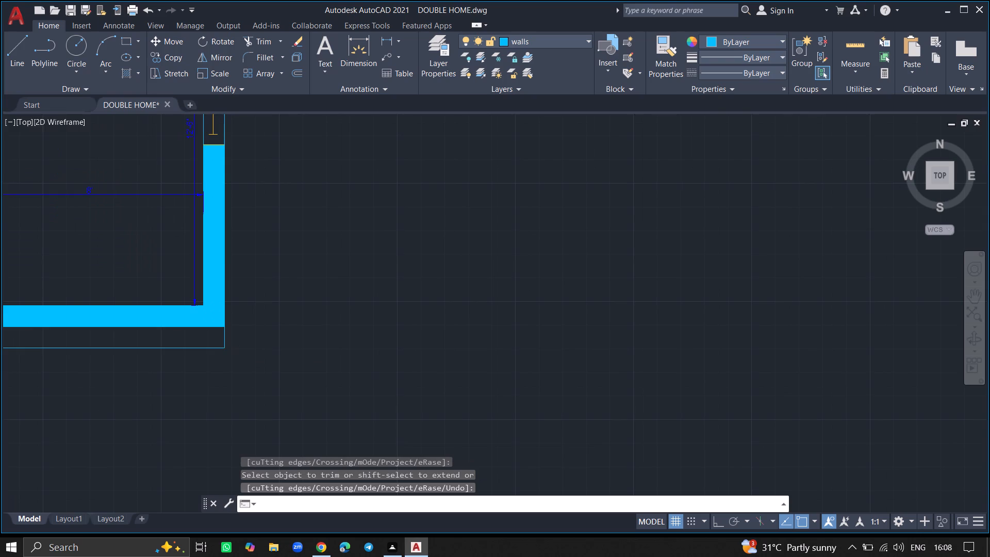
{"action": "scroll", "coordinate": [275, 279], "scroll_direction": "down", "scroll_amount": 4, "text": "ctrl"}
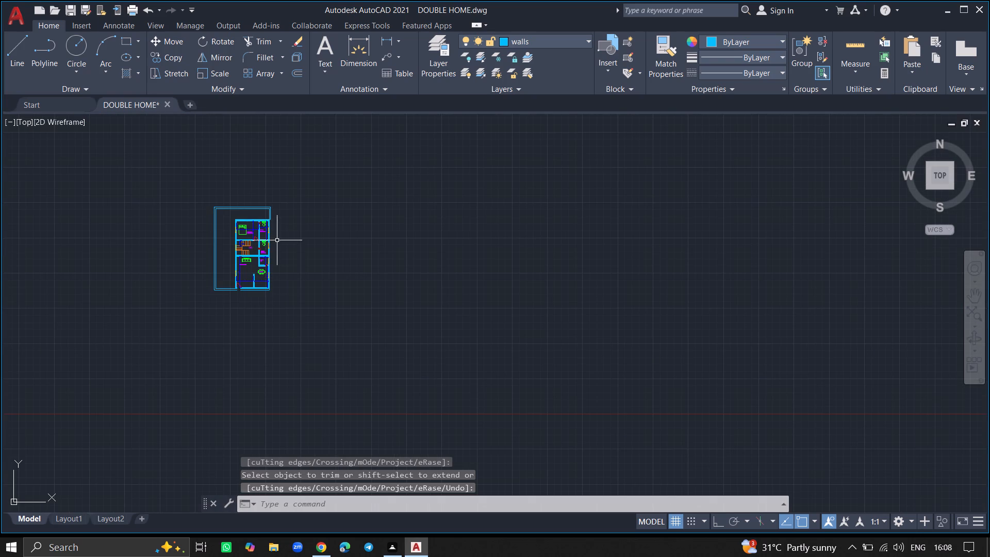
{"action": "scroll", "coordinate": [272, 201], "scroll_direction": "up", "scroll_amount": 2, "text": "ctrl"}
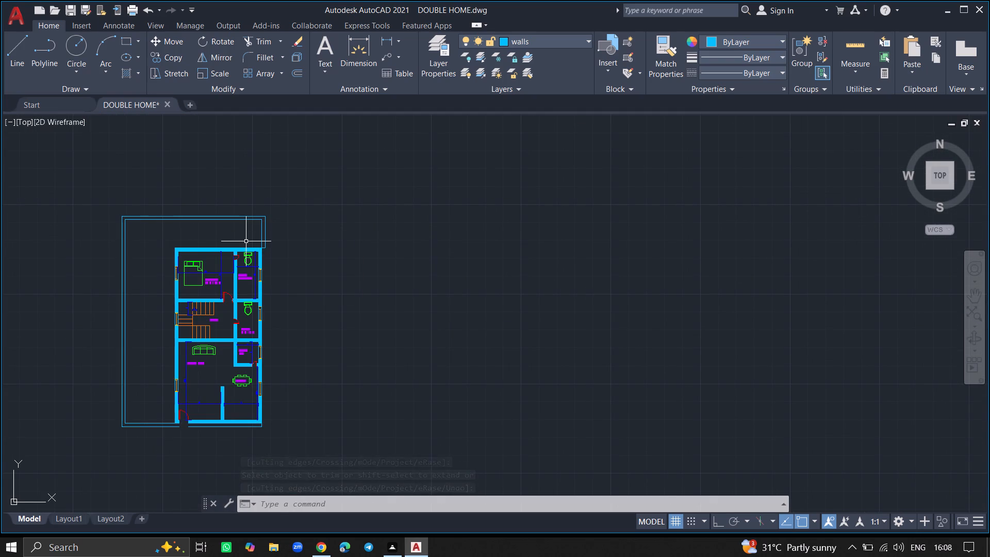
{"action": "scroll", "coordinate": [246, 241], "scroll_direction": "up", "scroll_amount": 4, "text": "ctrl"}
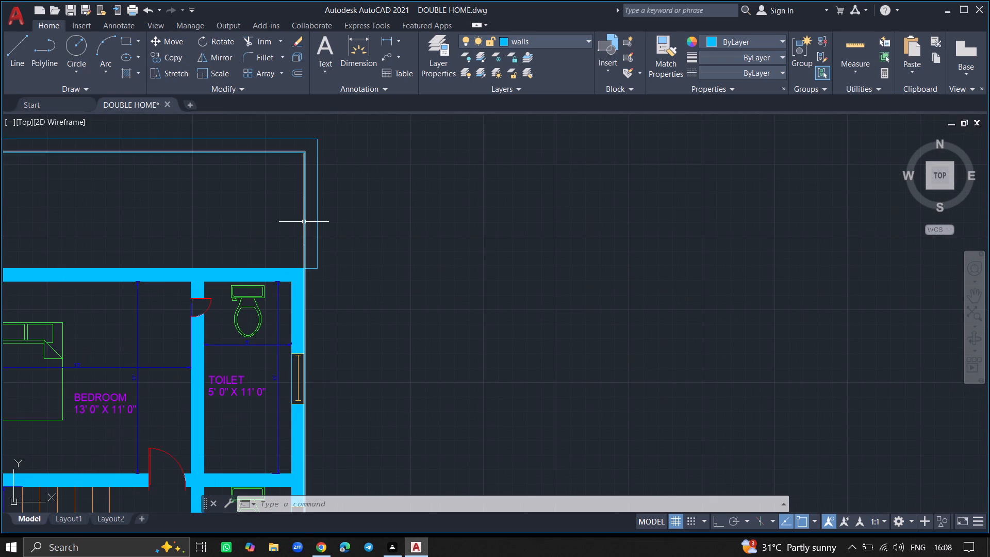
{"action": "left_click", "coordinate": [304, 221]}
{"action": "key", "text": "Escape"}
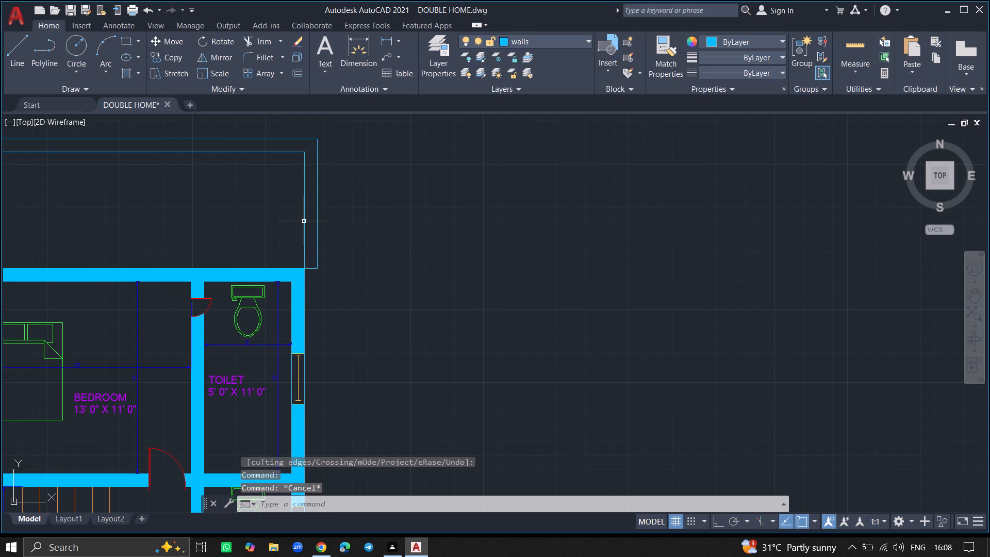
{"action": "type", "text": "TRO"}
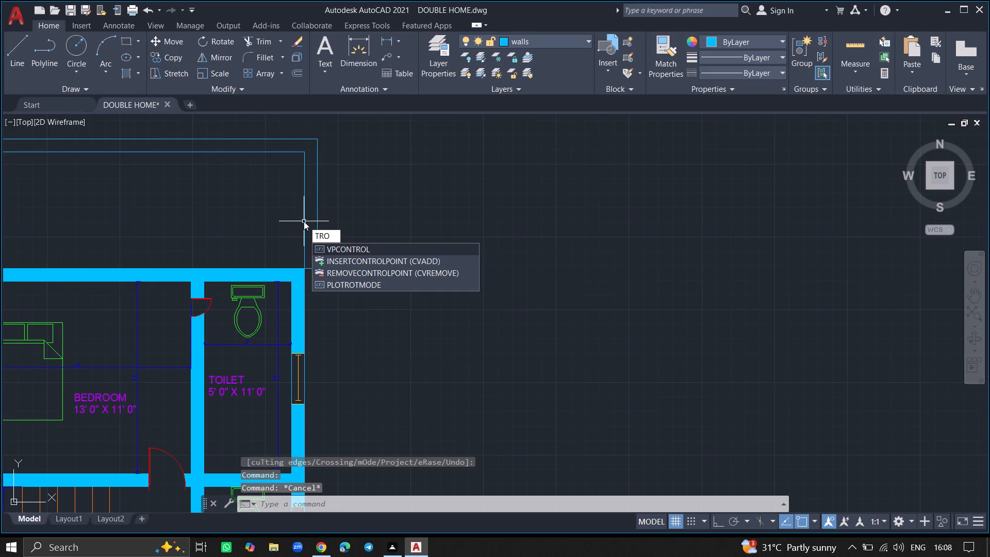
{"action": "key", "text": "BackSpace"}
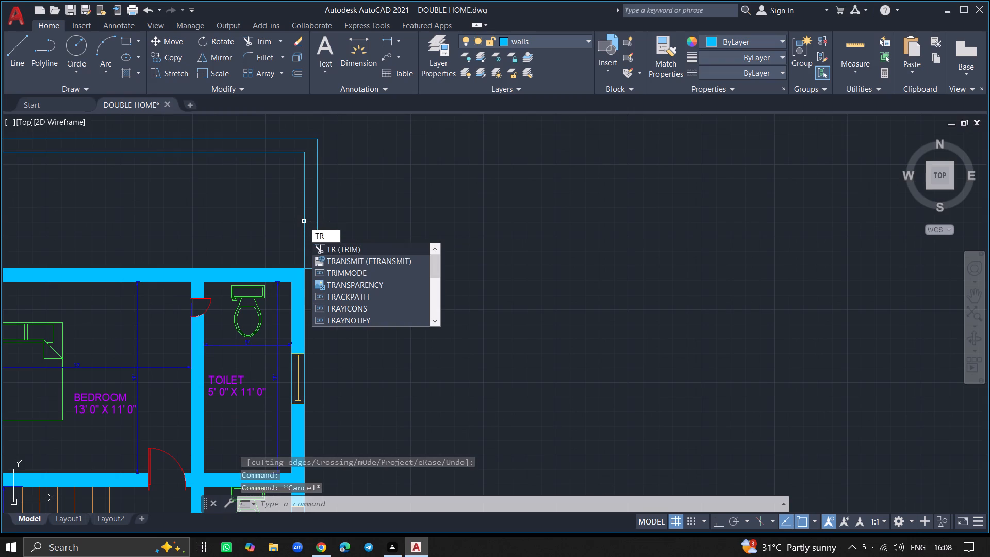
{"action": "left_click", "coordinate": [333, 247]}
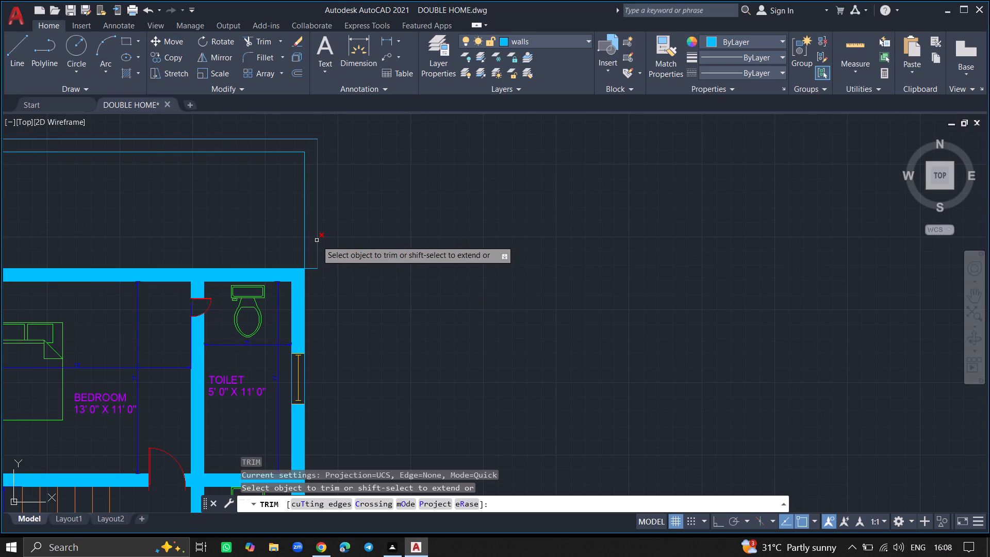
{"action": "left_click", "coordinate": [317, 240]}
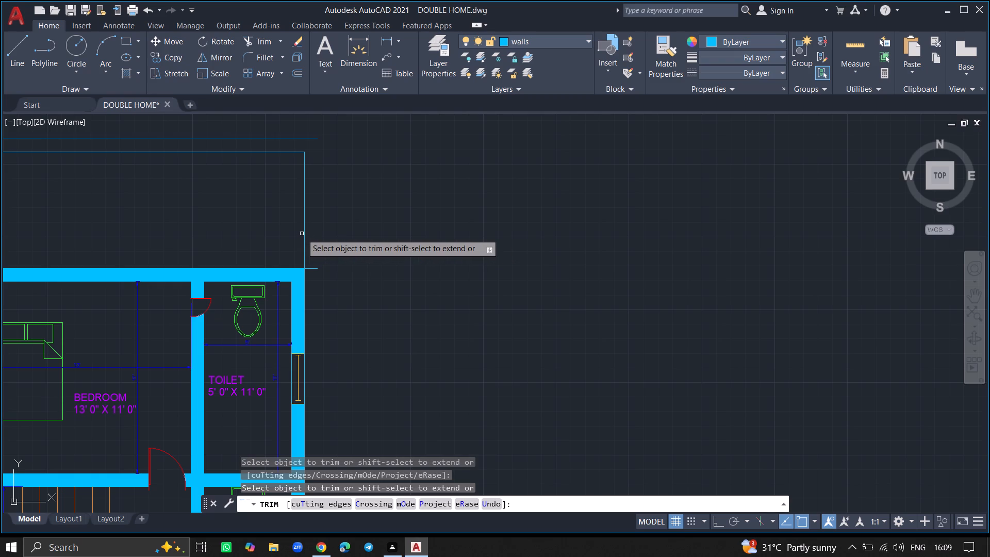
{"action": "left_click", "coordinate": [303, 234]}
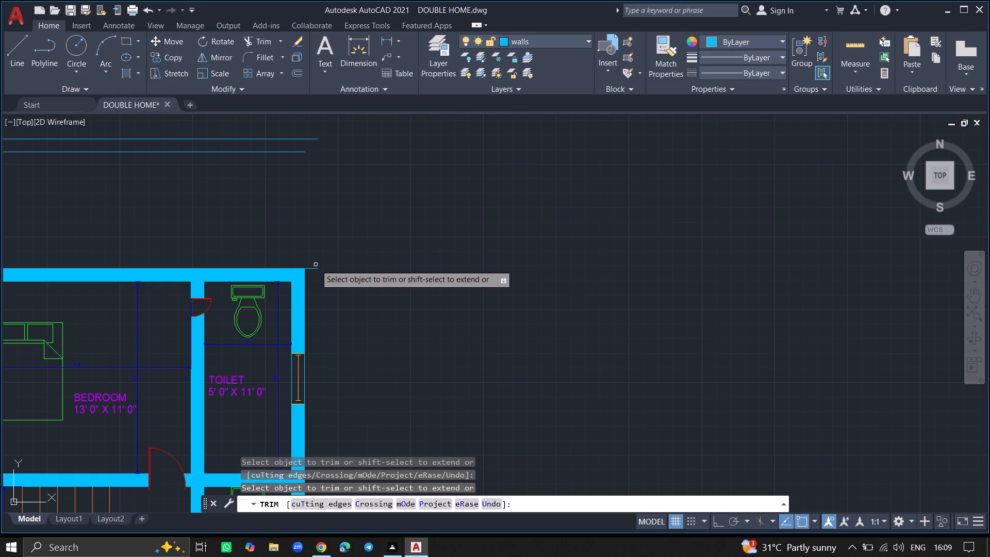
{"action": "left_click", "coordinate": [316, 268]}
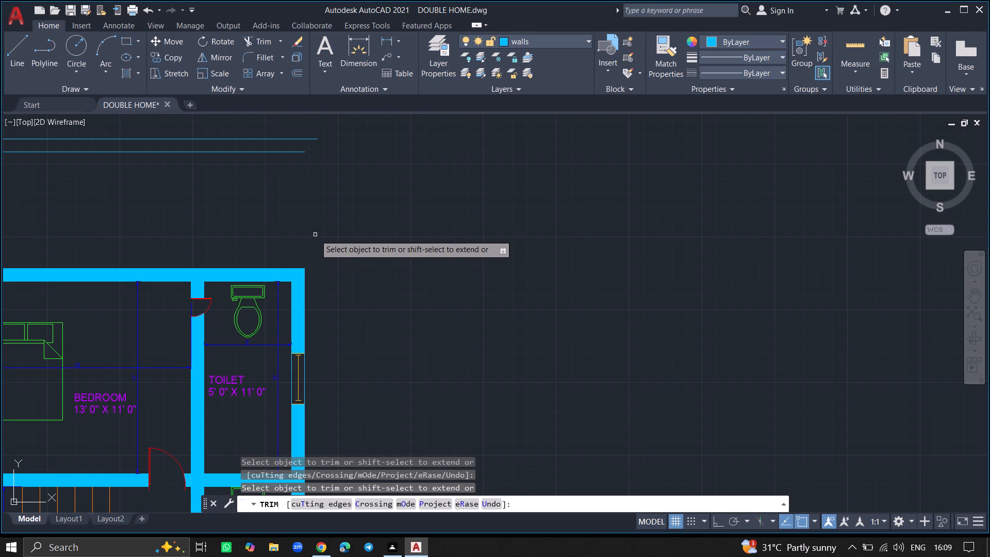
{"action": "key", "text": "Return"}
Draw a vertical line about 7'-5" long from the upper toilet's outer wall corner up to the outer boundary line.
{"action": "key", "text": "l"}
{"action": "key", "text": "Return"}
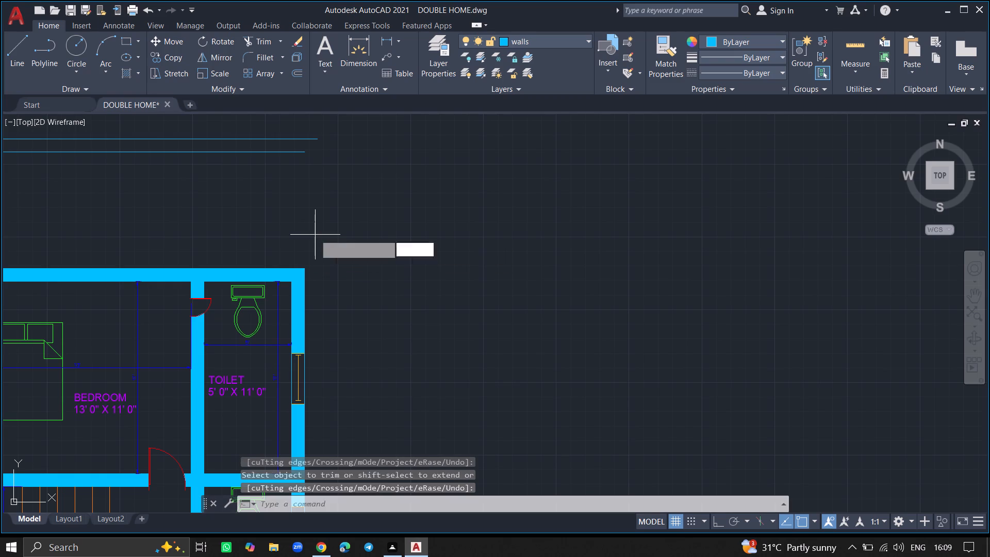
{"action": "left_click", "coordinate": [304, 267]}
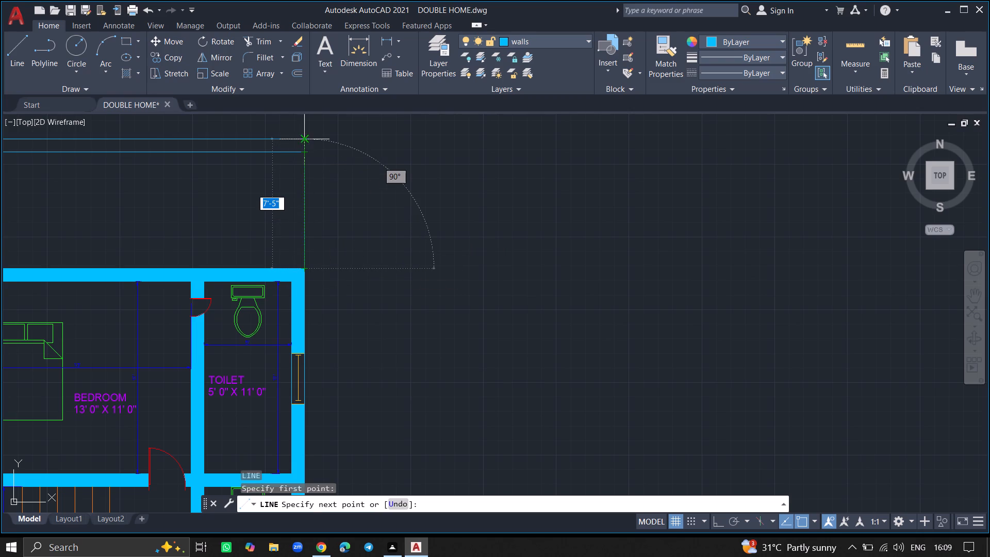
{"action": "left_click", "coordinate": [302, 138]}
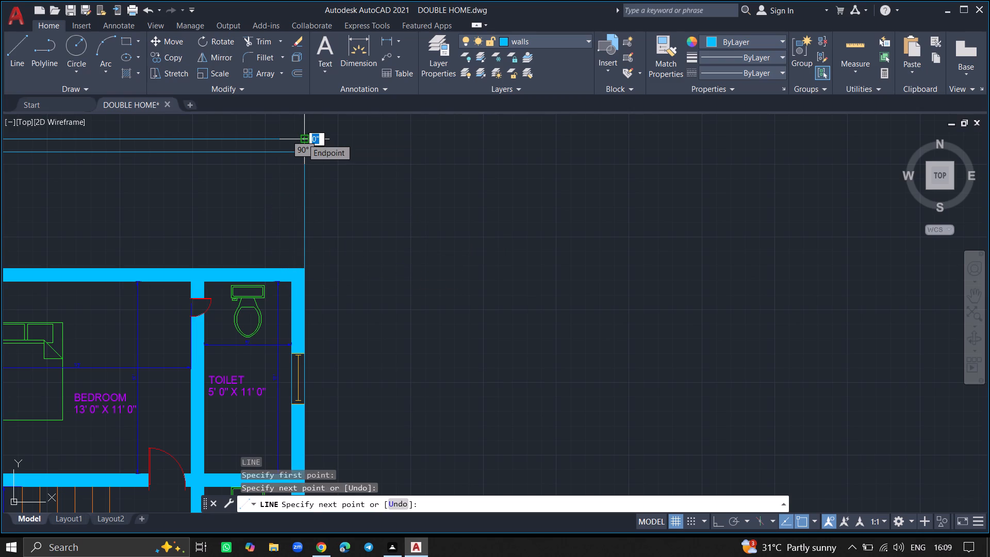
{"action": "key", "text": "Return"}
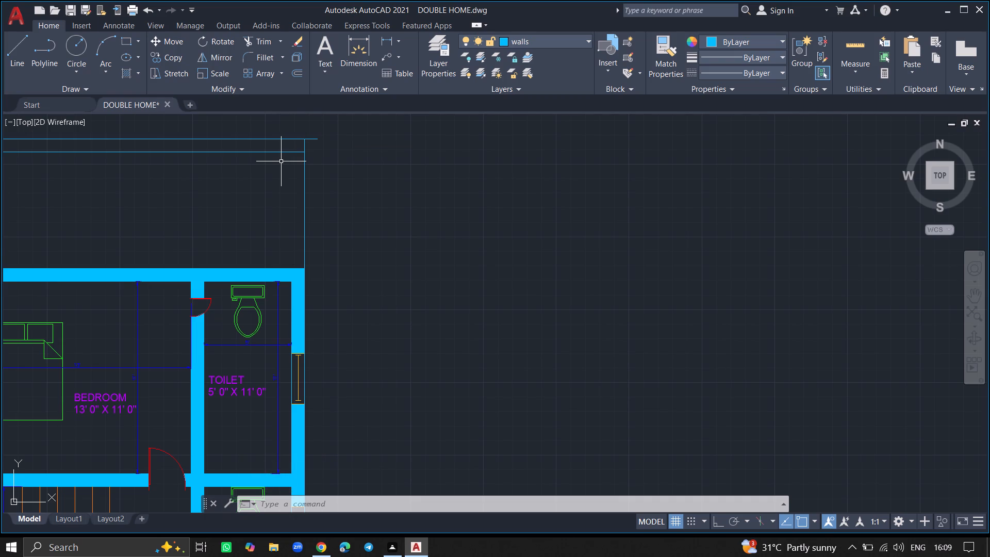
Offset the new vertical line above the upper toilet inward by 9 inches.
{"action": "key", "text": "o"}
{"action": "key", "text": "f"}
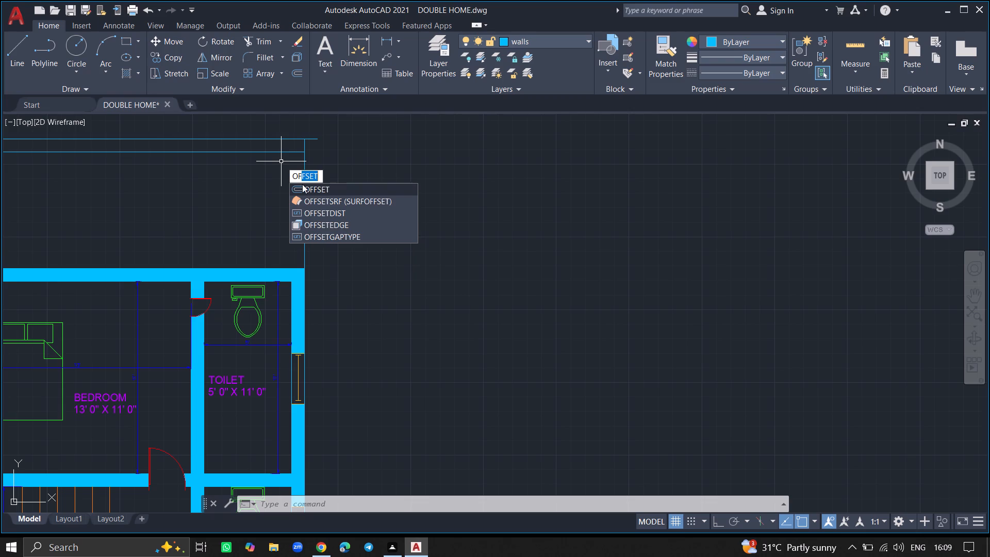
{"action": "left_click", "coordinate": [302, 184]}
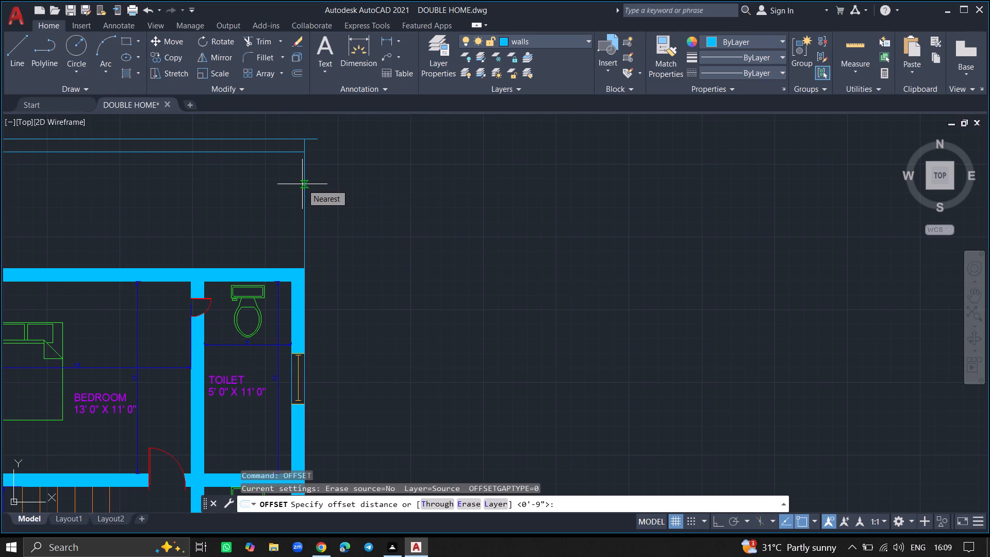
{"action": "key", "text": "Return"}
{"action": "left_click", "coordinate": [305, 184]}
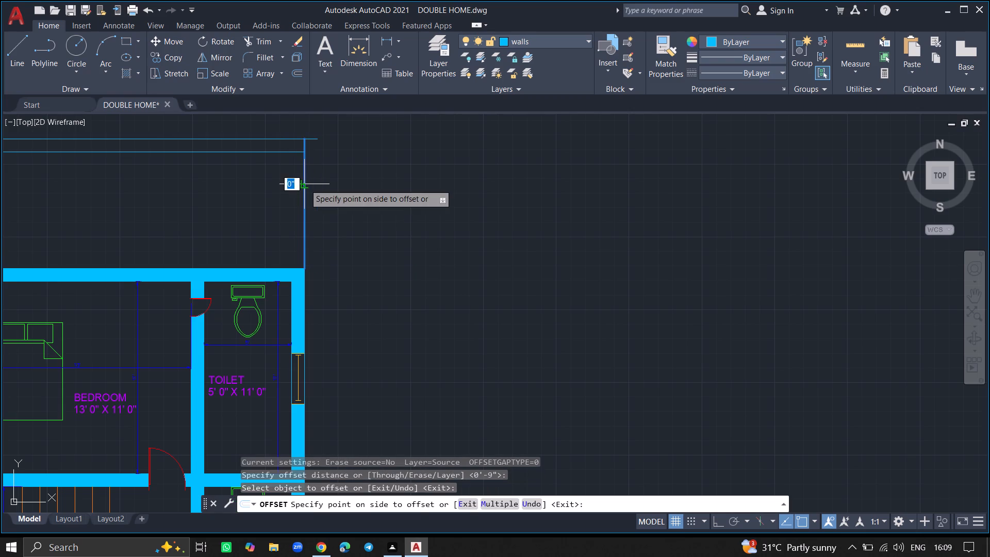
{"action": "left_click", "coordinate": [283, 184]}
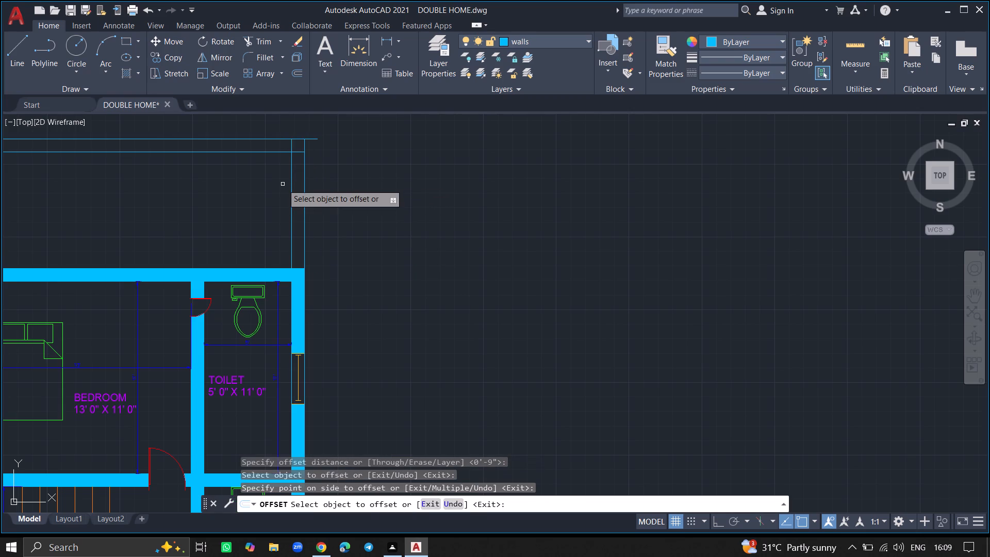
{"action": "key", "text": "Return"}
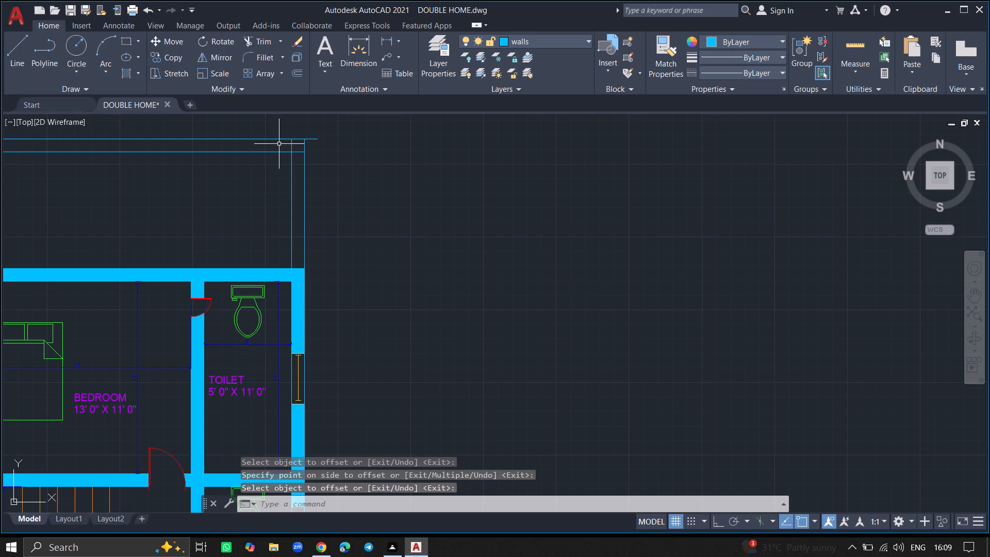
Trim the outer boundary line's overhang beyond the new vertical line at the corner above the upper toilet.
{"action": "scroll", "coordinate": [311, 139], "scroll_direction": "up", "scroll_amount": 5, "text": "ctrl"}
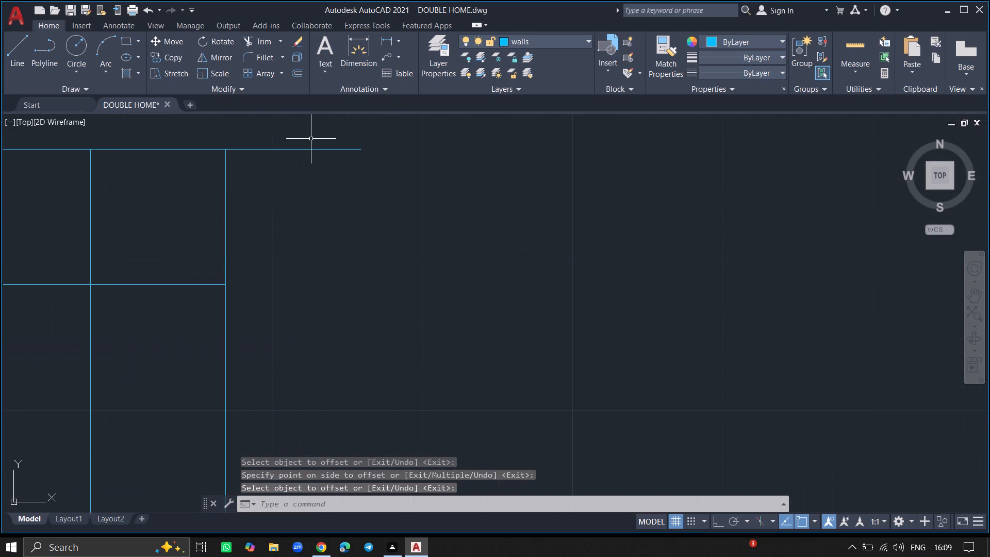
{"action": "type", "text": "TR"}
{"action": "key", "text": "Return"}
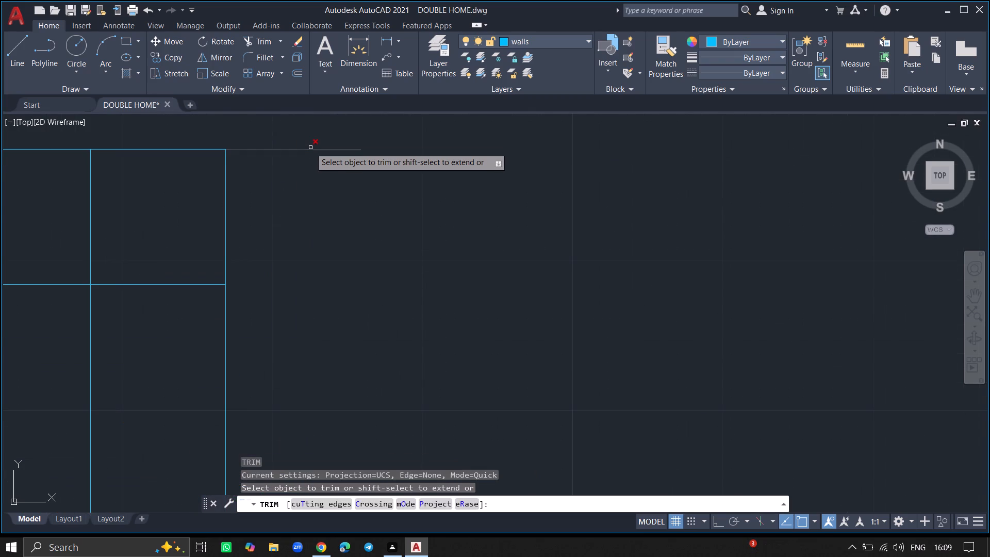
{"action": "left_click", "coordinate": [310, 148]}
{"action": "key", "text": "Return"}
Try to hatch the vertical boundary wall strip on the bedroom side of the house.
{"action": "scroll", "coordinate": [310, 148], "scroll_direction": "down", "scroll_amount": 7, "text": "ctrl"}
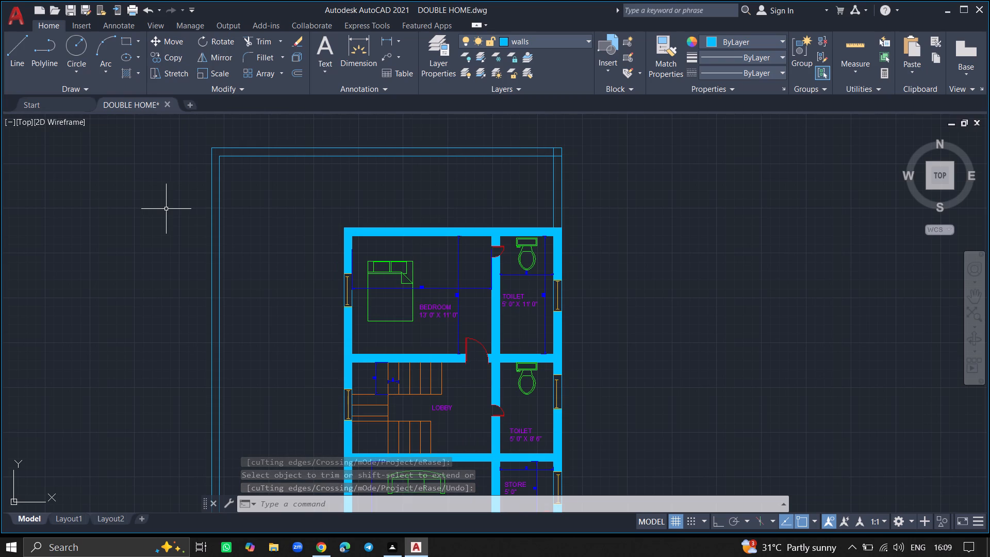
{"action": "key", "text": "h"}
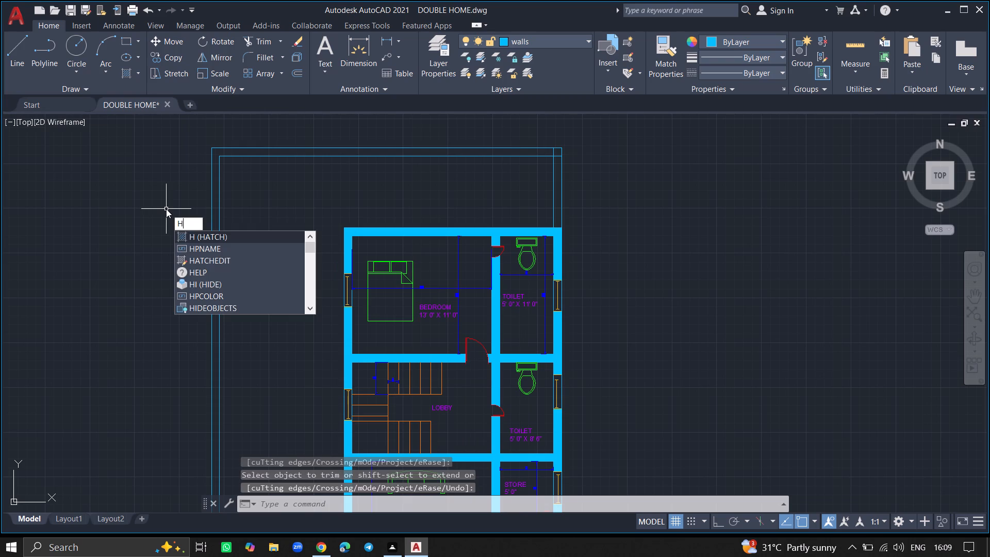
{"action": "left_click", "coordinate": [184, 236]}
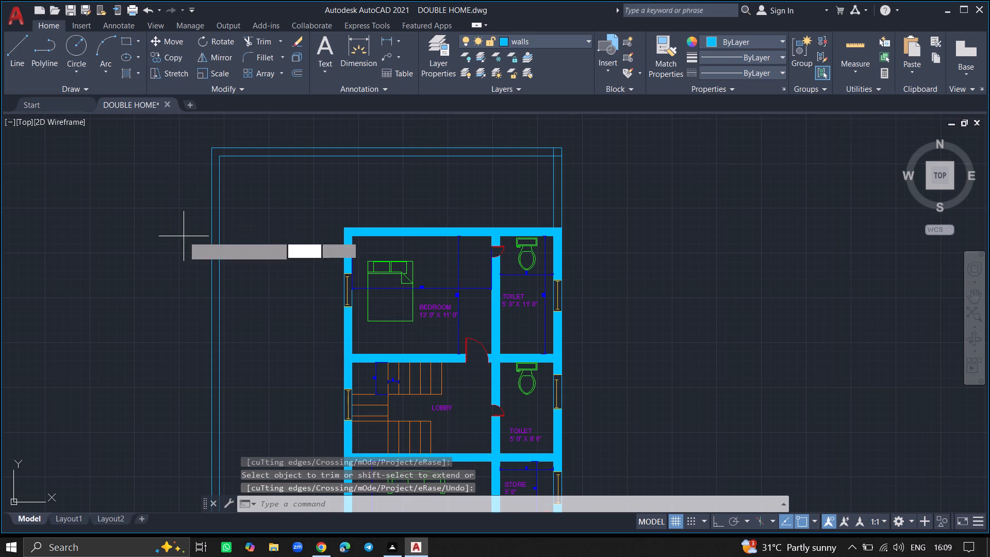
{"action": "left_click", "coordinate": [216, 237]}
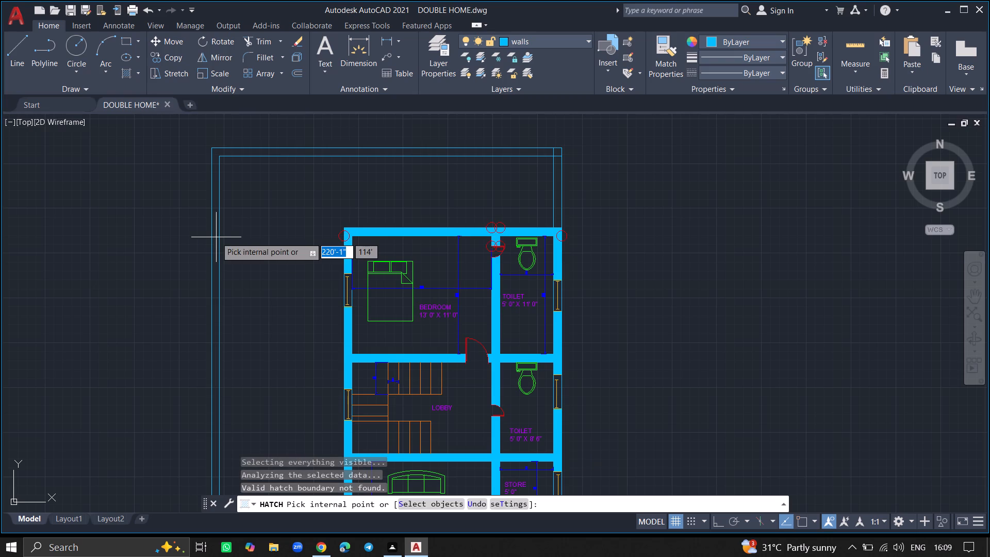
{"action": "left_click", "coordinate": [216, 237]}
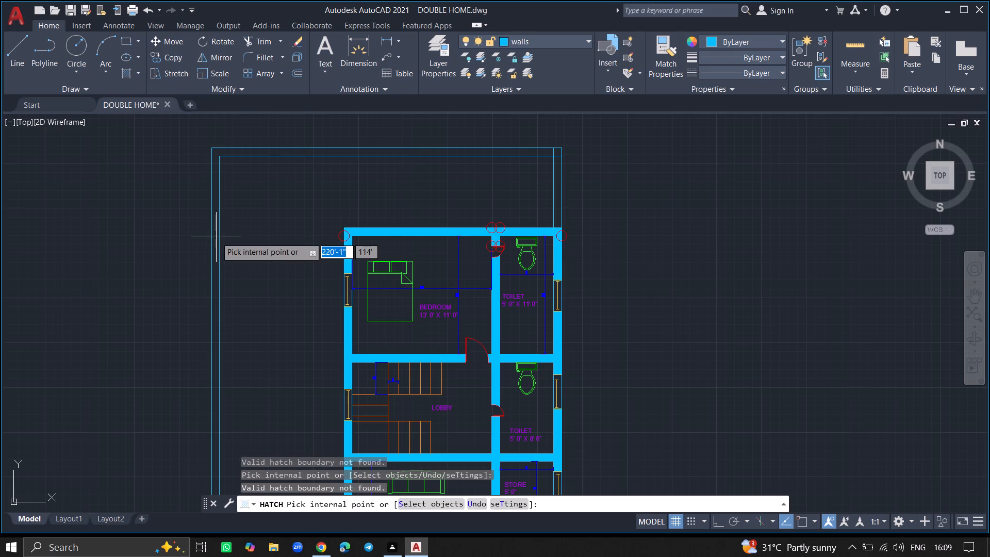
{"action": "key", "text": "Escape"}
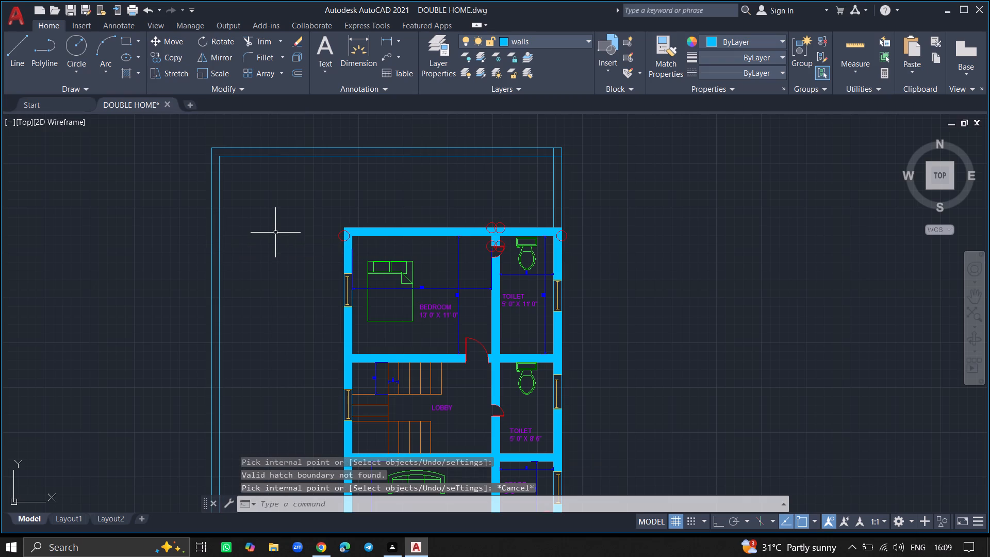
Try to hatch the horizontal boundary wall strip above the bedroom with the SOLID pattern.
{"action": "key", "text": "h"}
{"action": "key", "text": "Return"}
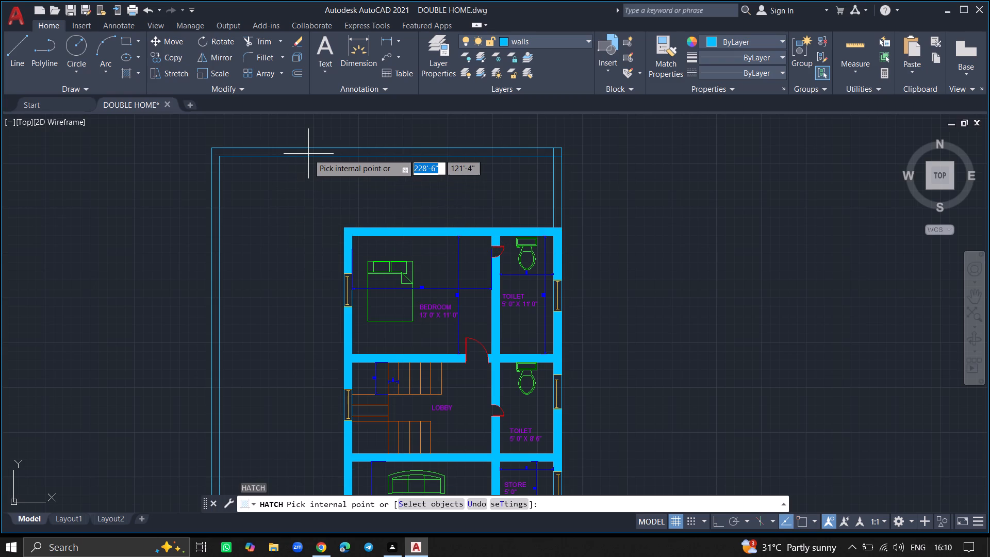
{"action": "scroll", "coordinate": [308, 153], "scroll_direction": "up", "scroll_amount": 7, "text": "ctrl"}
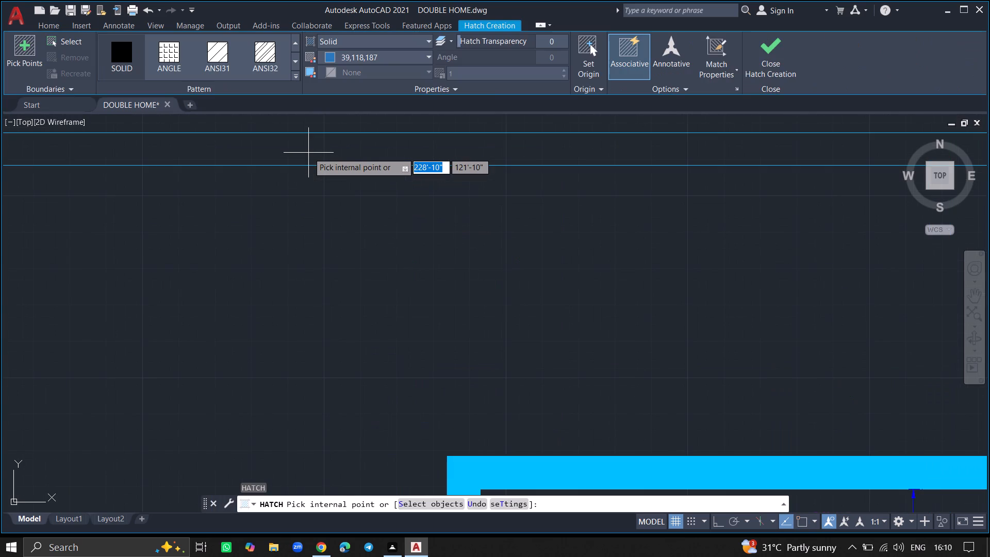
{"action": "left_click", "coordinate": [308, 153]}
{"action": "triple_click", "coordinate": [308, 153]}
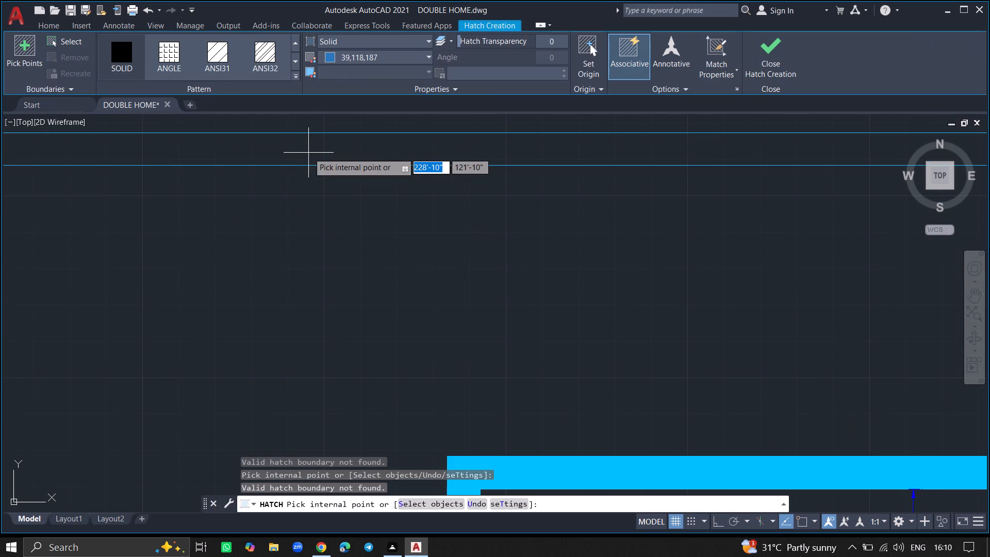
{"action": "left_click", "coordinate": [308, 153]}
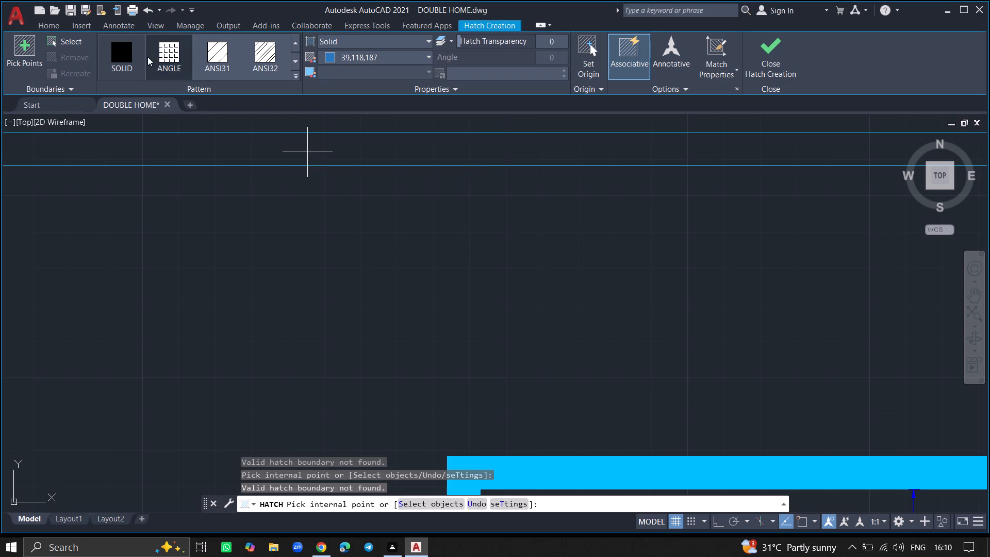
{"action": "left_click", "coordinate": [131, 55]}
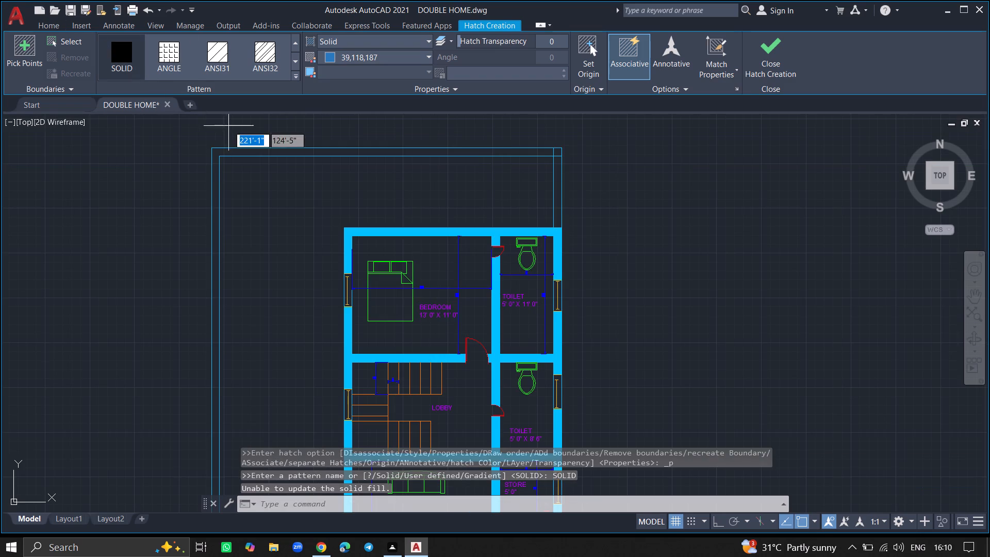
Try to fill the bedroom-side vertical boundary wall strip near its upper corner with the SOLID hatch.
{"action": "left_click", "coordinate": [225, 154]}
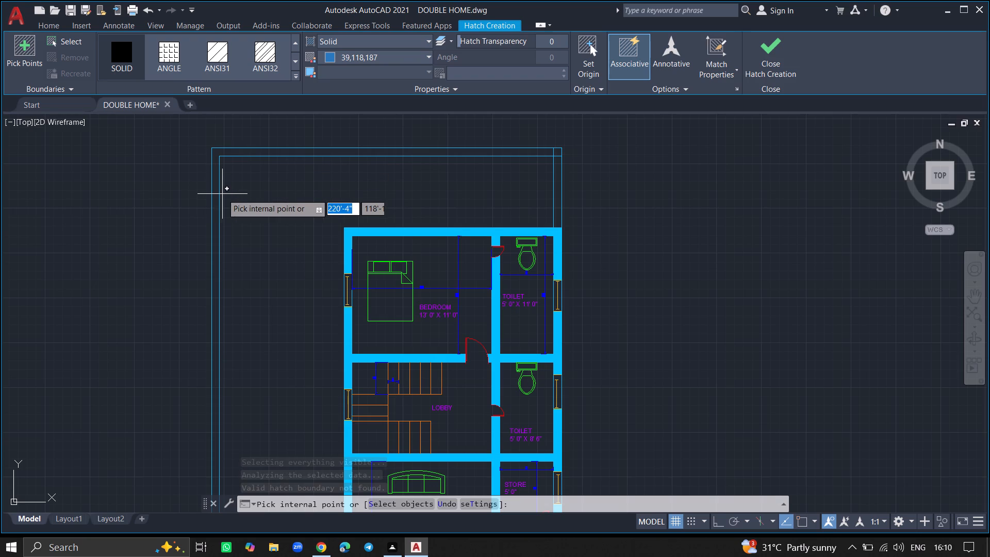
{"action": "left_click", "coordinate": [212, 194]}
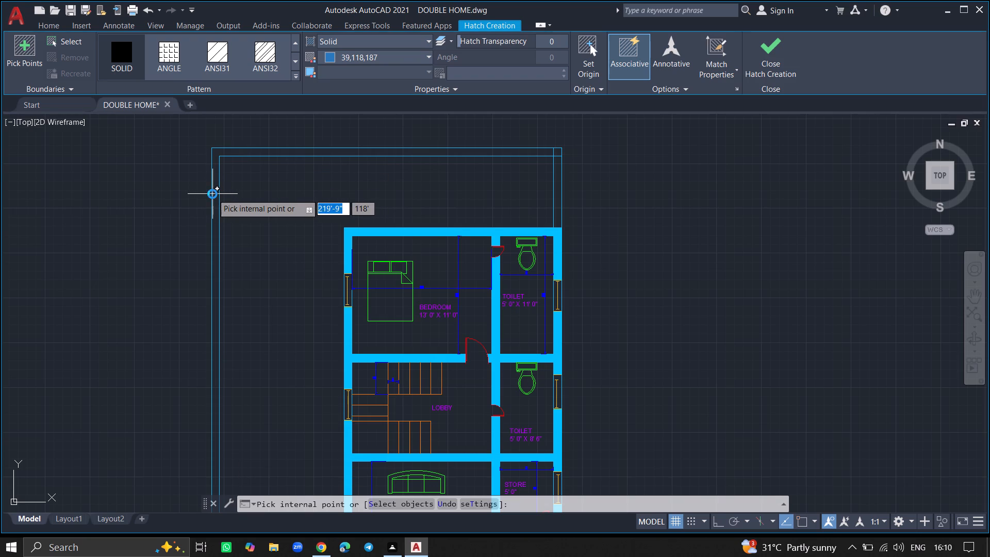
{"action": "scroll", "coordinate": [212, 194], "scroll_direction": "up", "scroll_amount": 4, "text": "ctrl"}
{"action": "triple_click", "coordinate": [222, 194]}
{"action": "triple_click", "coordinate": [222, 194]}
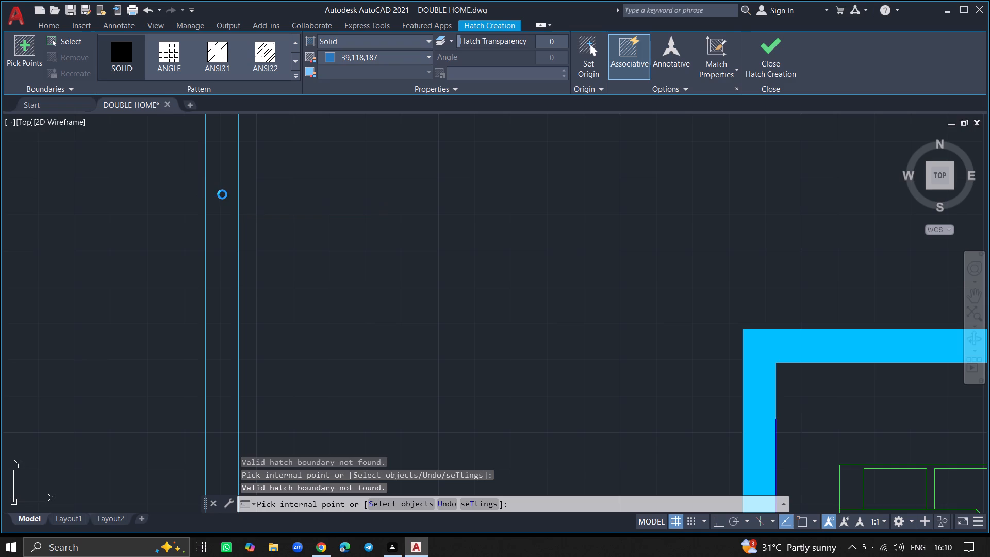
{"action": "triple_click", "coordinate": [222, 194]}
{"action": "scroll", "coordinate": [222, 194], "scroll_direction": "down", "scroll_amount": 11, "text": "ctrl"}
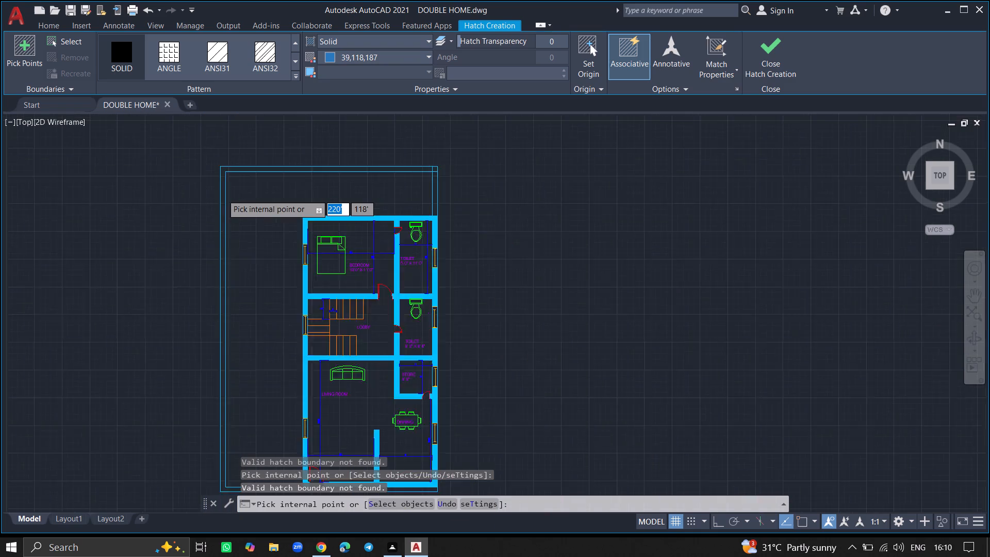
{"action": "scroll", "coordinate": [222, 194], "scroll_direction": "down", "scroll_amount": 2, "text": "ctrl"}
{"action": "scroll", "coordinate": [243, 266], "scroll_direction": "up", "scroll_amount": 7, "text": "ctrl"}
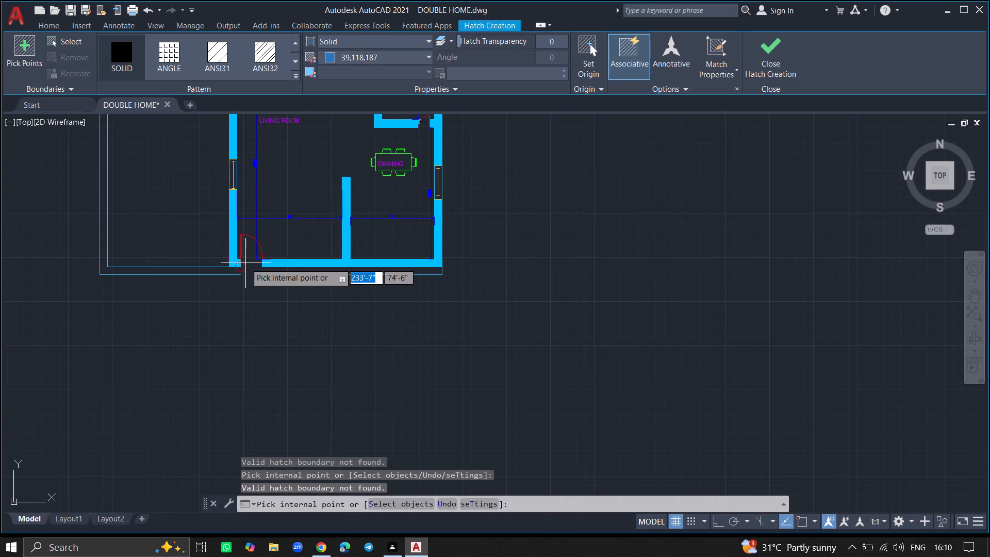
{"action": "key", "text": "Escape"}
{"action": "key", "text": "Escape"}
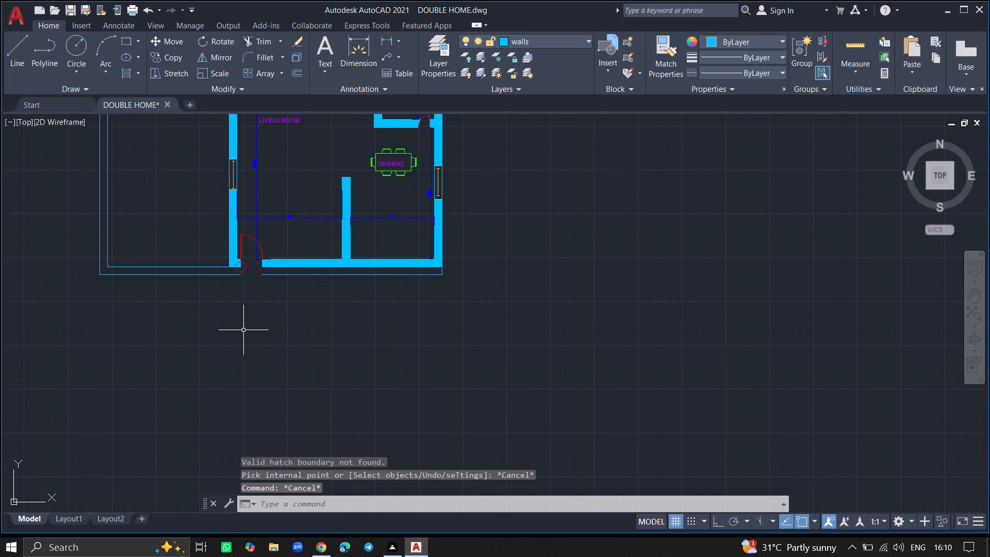
Extend the outer boundary line below the entrance door across the opening to close its gap.
{"action": "scroll", "coordinate": [243, 330], "scroll_direction": "down", "scroll_amount": 1, "text": "ctrl"}
{"action": "scroll", "coordinate": [243, 309], "scroll_direction": "up", "scroll_amount": 10, "text": "ctrl"}
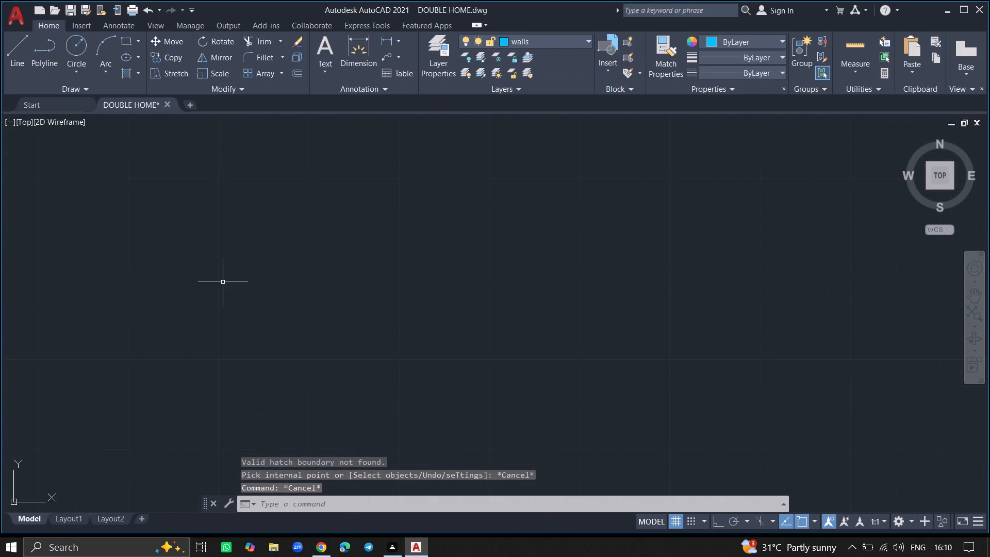
{"action": "scroll", "coordinate": [223, 281], "scroll_direction": "down", "scroll_amount": 3, "text": "ctrl"}
{"action": "scroll", "coordinate": [207, 216], "scroll_direction": "up", "scroll_amount": 4, "text": "ctrl"}
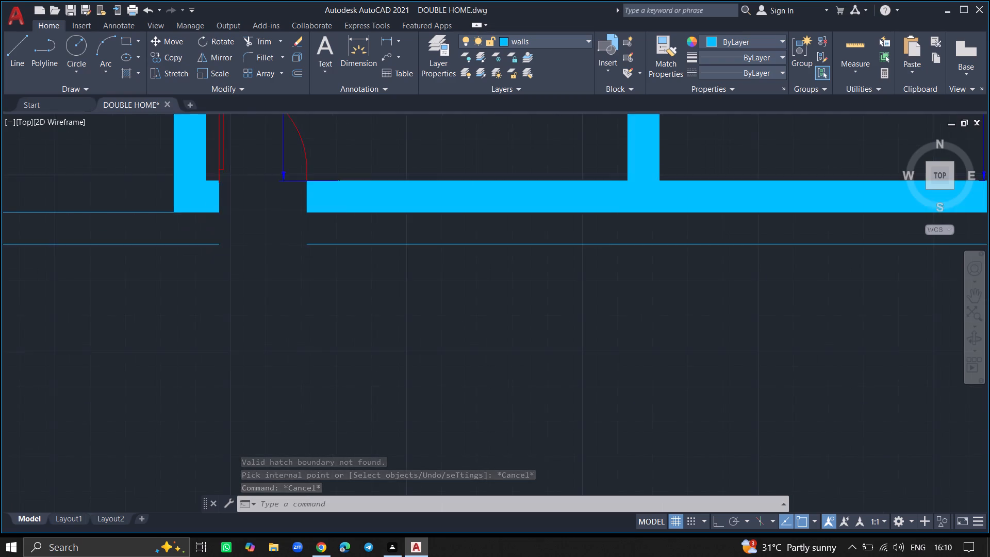
{"action": "scroll", "coordinate": [207, 216], "scroll_direction": "down", "scroll_amount": 3, "text": "ctrl"}
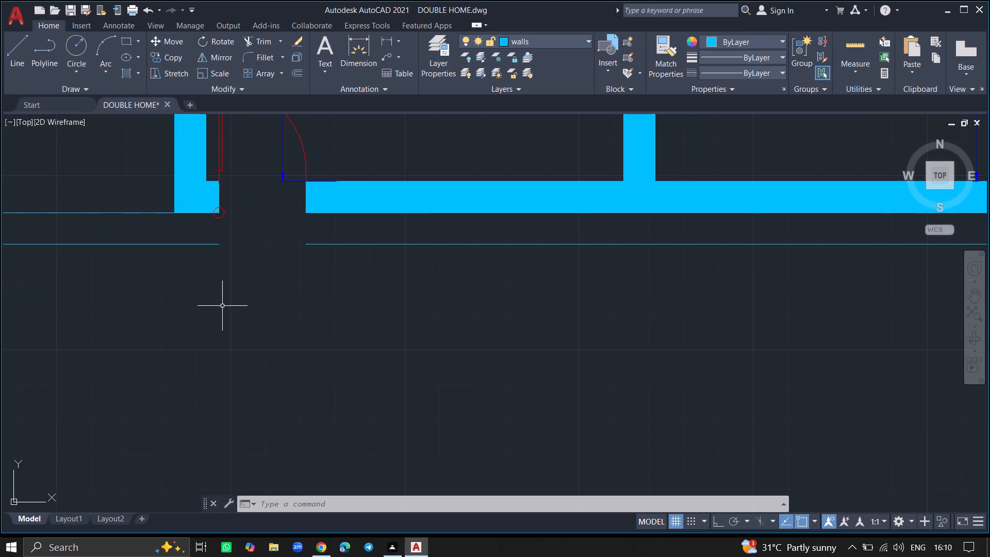
{"action": "key", "text": "e"}
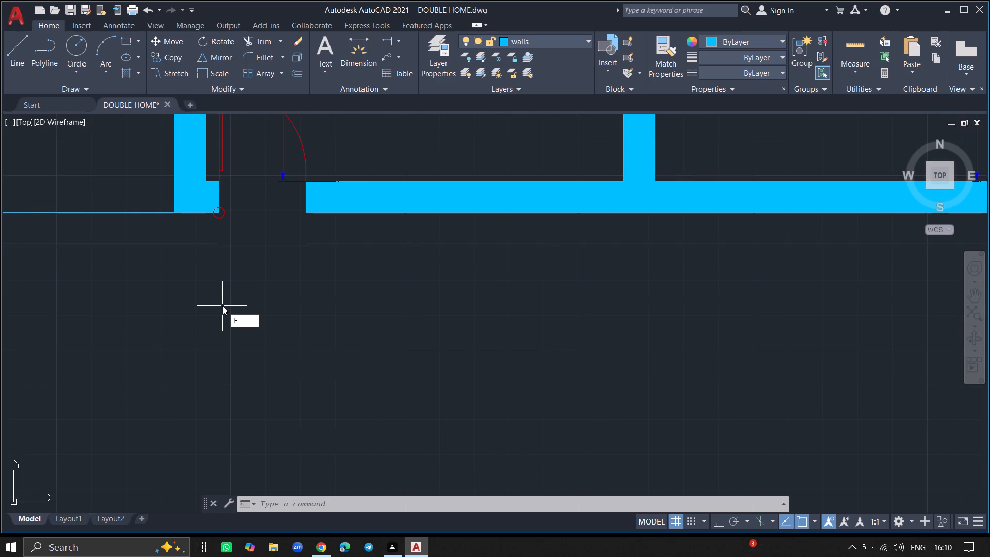
{"action": "key", "text": "x"}
{"action": "key", "text": "Return"}
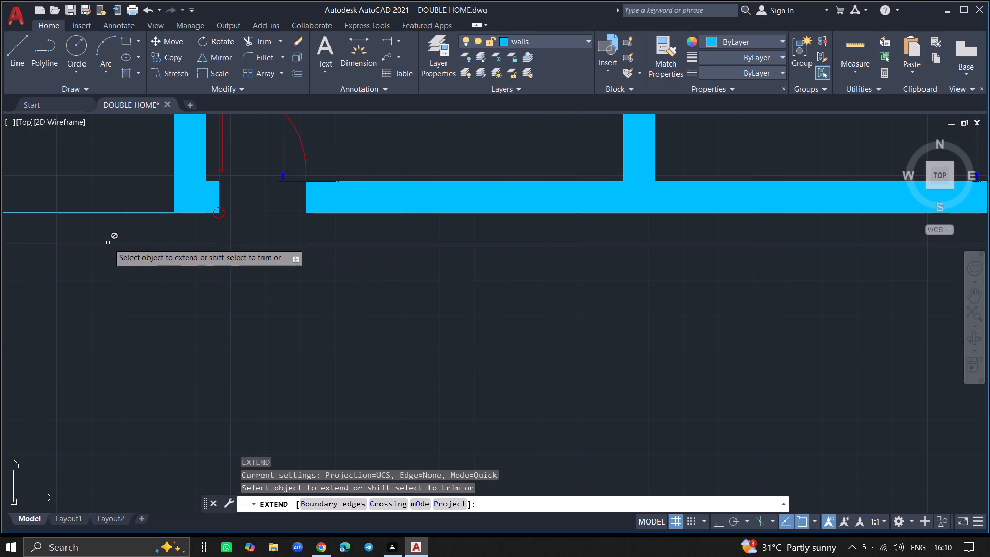
{"action": "left_click", "coordinate": [312, 244]}
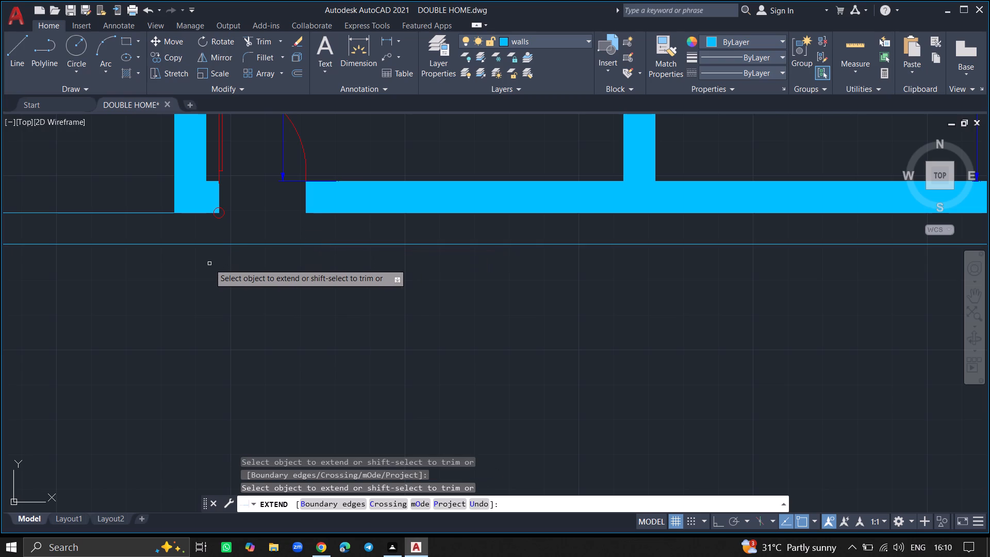
{"action": "key", "text": "Return"}
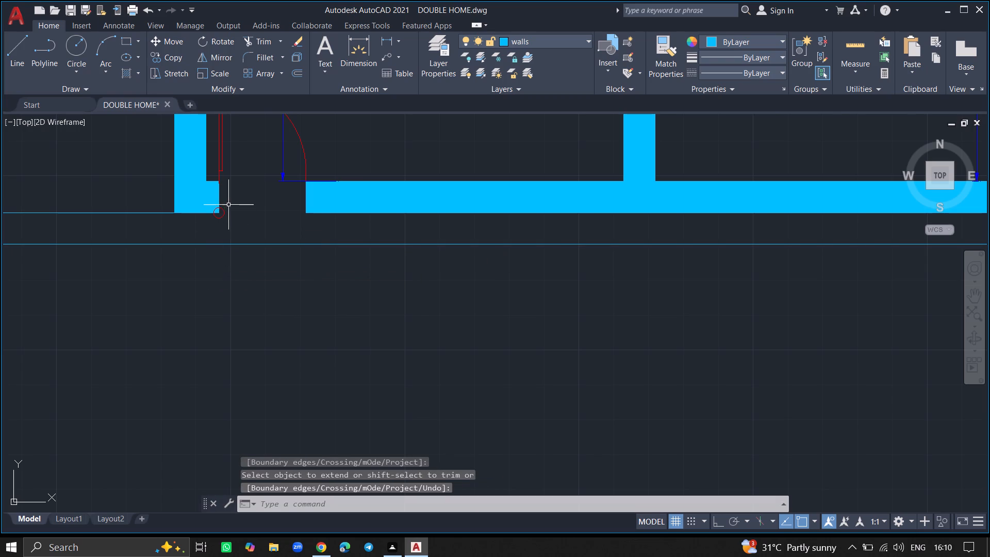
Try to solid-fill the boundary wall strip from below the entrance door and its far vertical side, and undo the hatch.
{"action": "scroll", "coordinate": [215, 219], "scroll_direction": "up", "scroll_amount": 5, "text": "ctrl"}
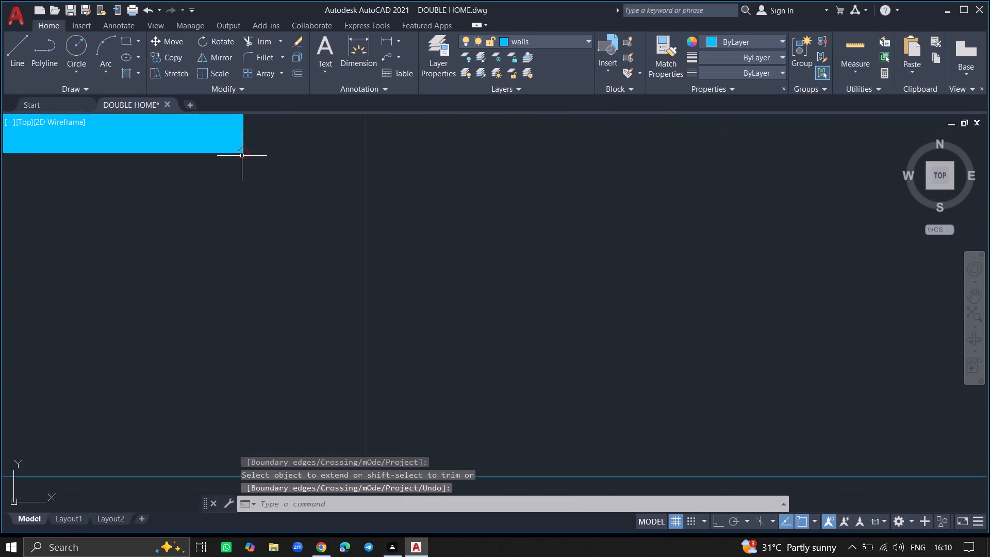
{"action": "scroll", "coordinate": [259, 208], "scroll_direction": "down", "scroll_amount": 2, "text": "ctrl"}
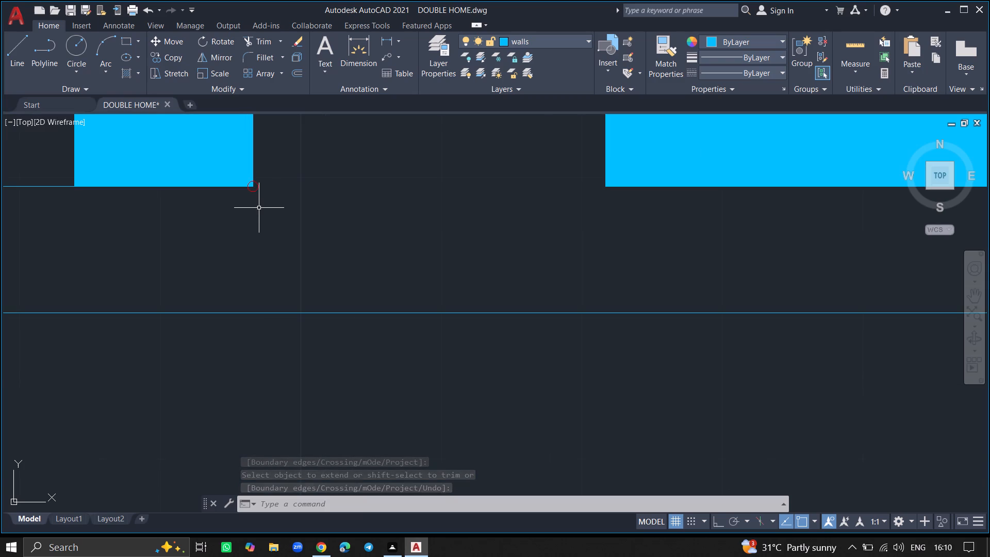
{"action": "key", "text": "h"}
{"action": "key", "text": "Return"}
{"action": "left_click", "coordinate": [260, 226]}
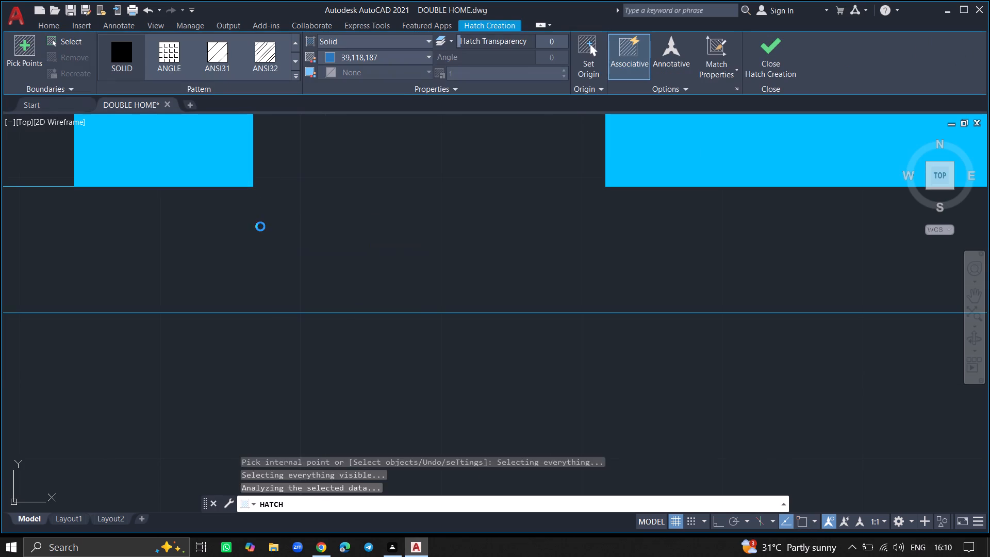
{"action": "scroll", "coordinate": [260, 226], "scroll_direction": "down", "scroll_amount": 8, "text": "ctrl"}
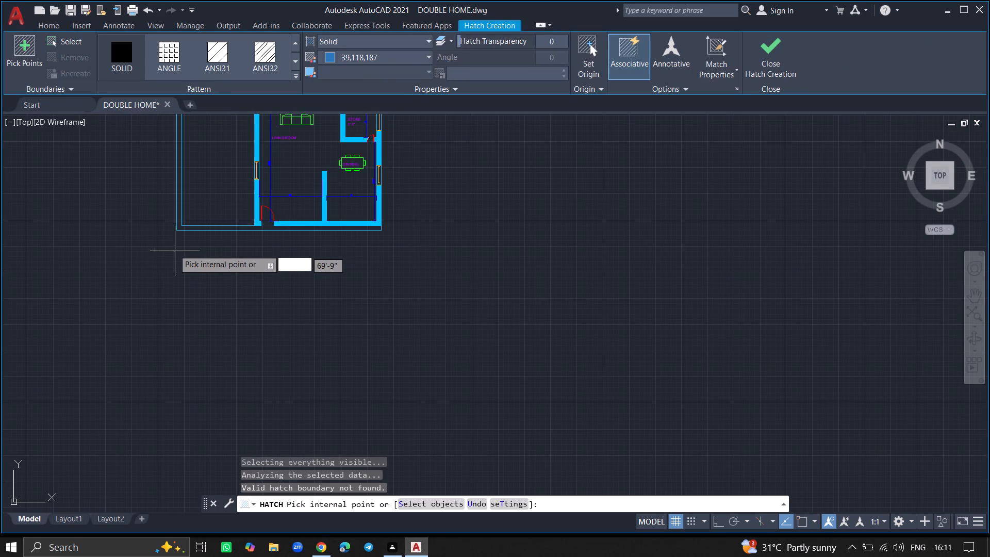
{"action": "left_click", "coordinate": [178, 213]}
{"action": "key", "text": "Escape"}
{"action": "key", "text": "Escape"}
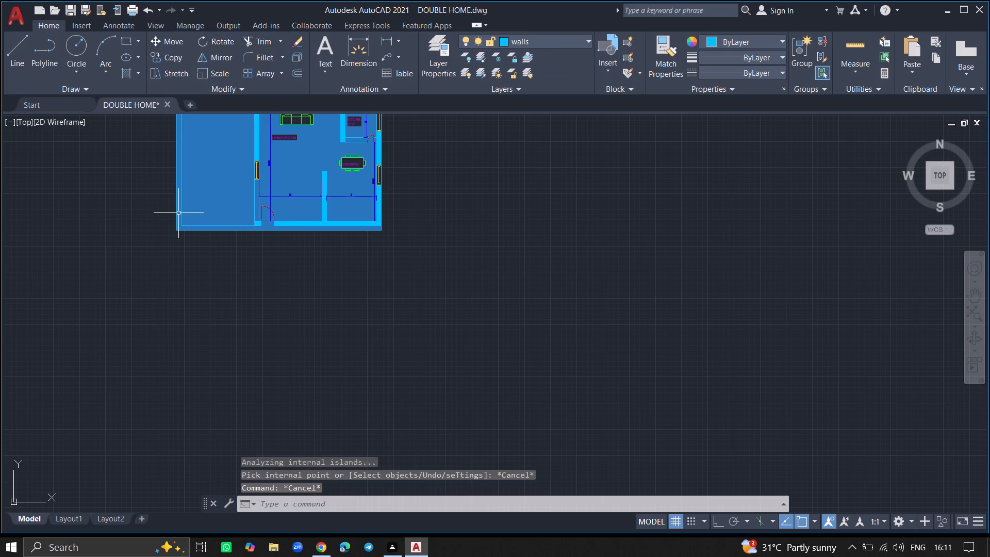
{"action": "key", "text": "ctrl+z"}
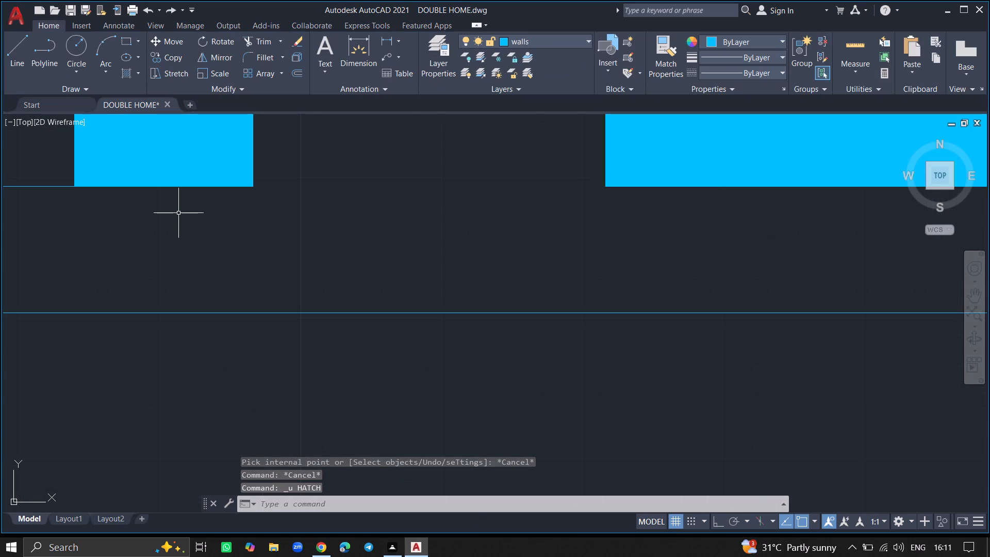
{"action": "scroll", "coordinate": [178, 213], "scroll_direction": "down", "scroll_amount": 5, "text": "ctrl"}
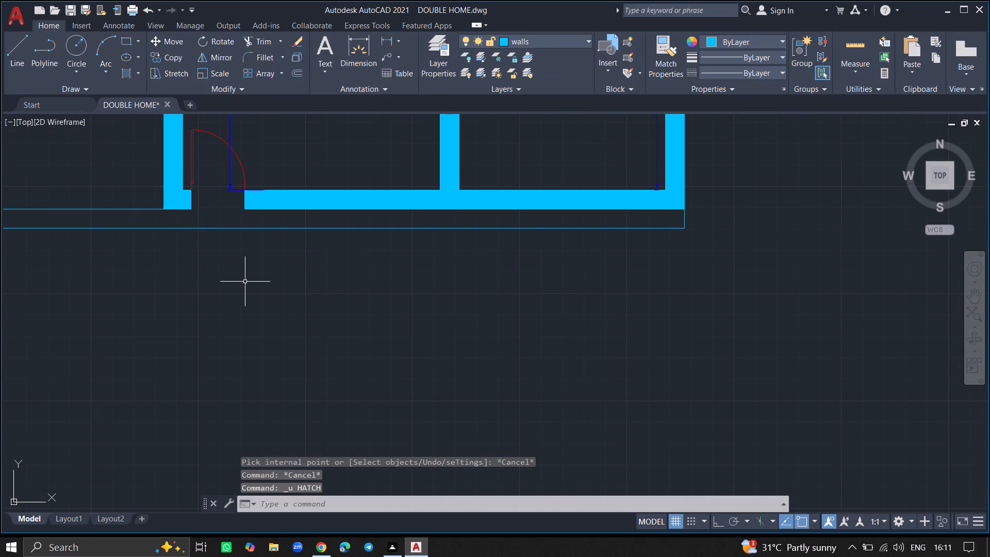
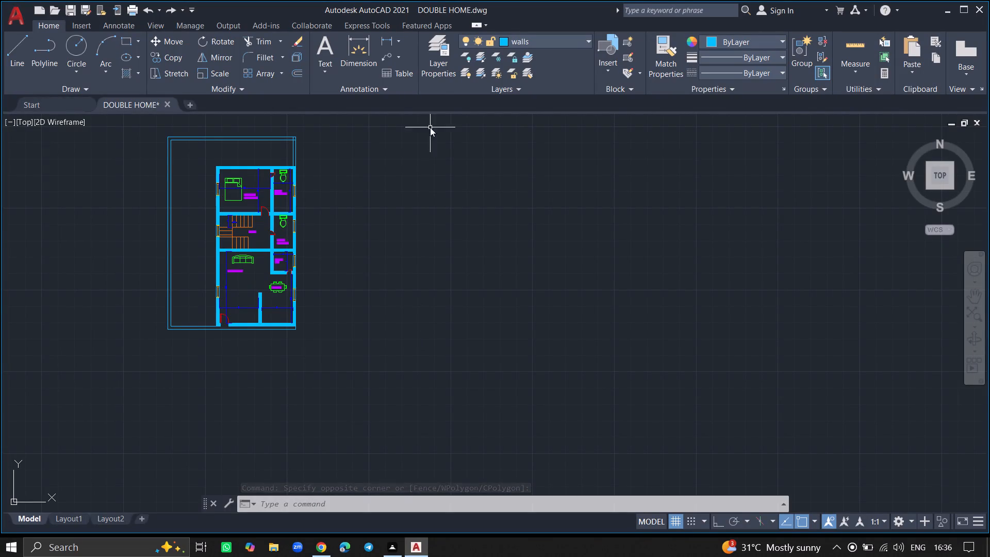
Make furniture the current layer.
{"action": "double_click", "coordinate": [439, 72]}
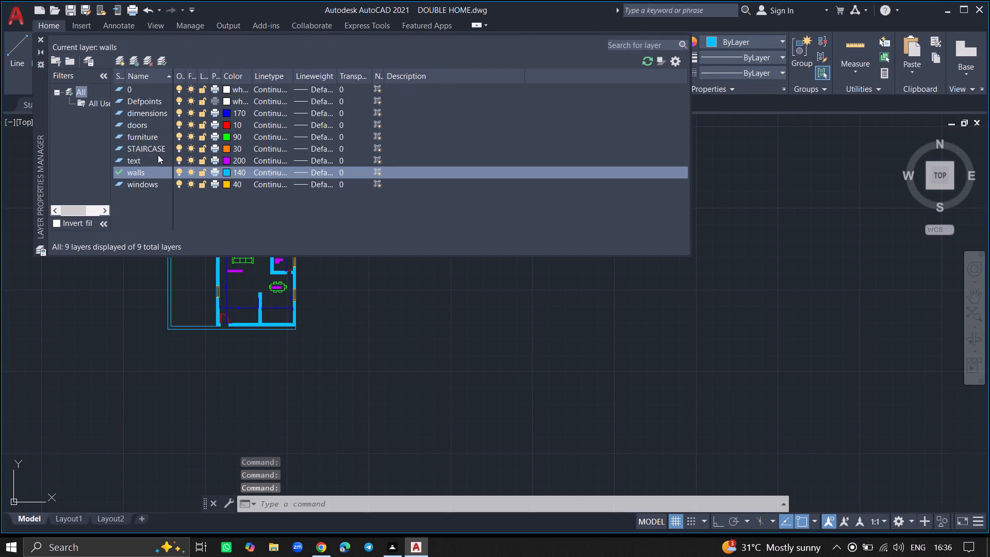
{"action": "double_click", "coordinate": [157, 139]}
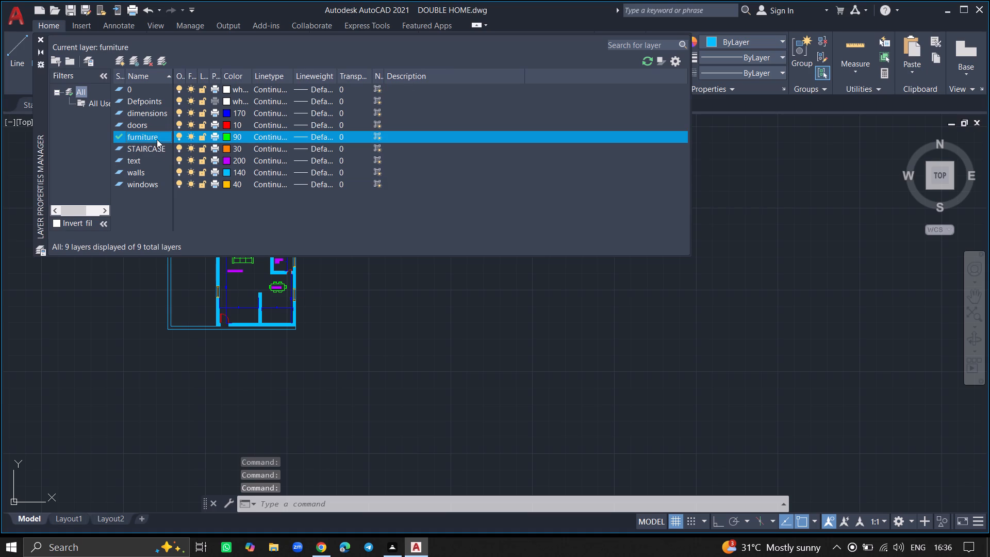
{"action": "left_click", "coordinate": [37, 36]}
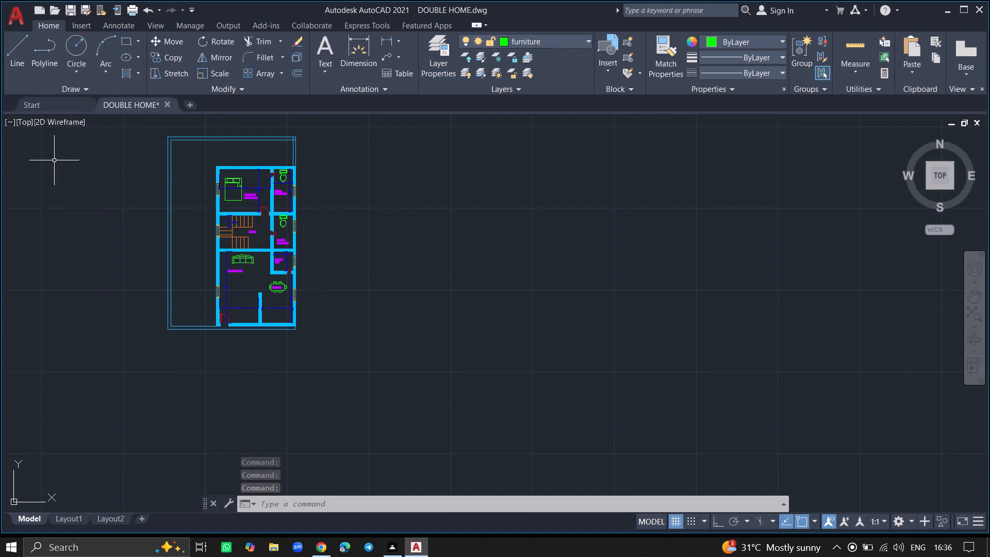
Insert the Vehicles - Imperial block from the architectural tool palette below the floor plan.
{"action": "key", "text": "ctrl+2"}
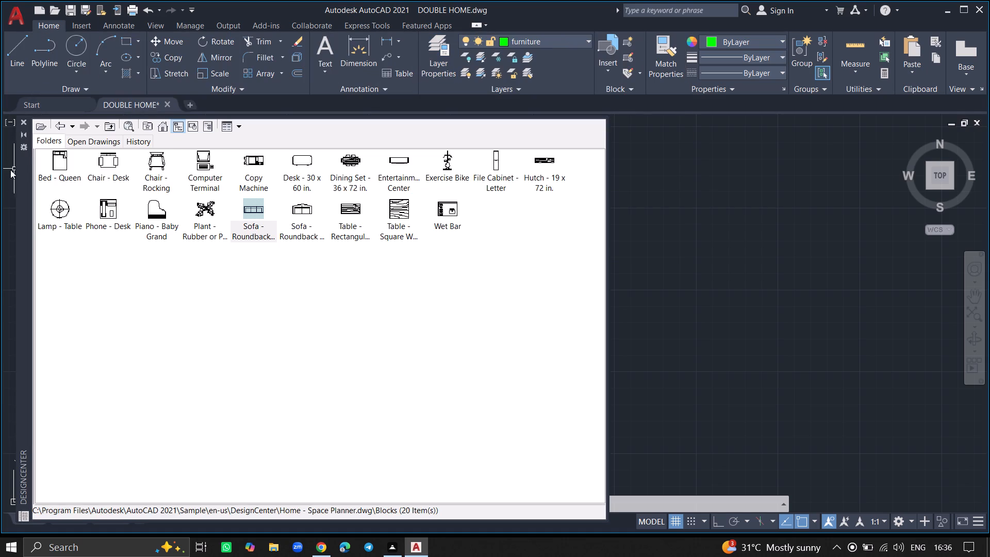
{"action": "left_click", "coordinate": [23, 118]}
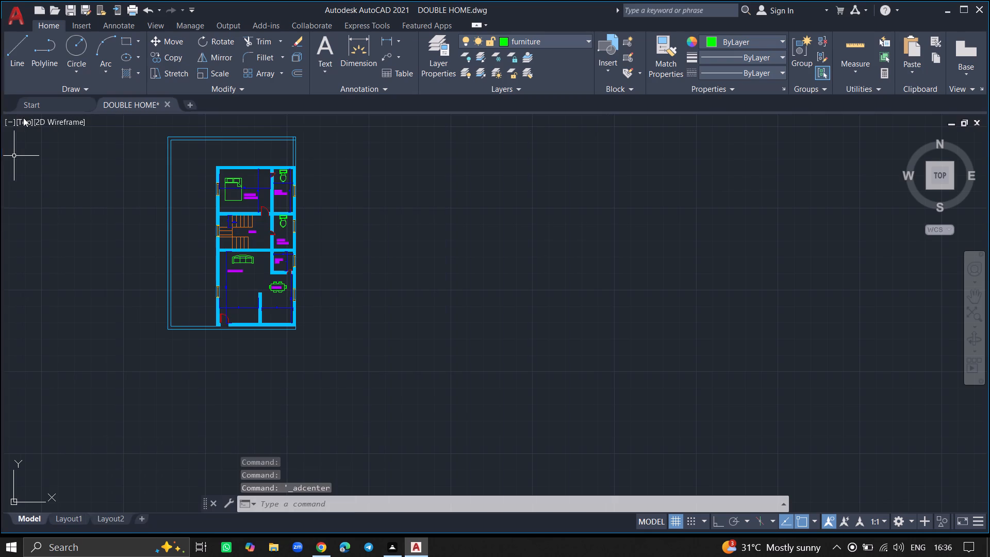
{"action": "key", "text": "ctrl+3"}
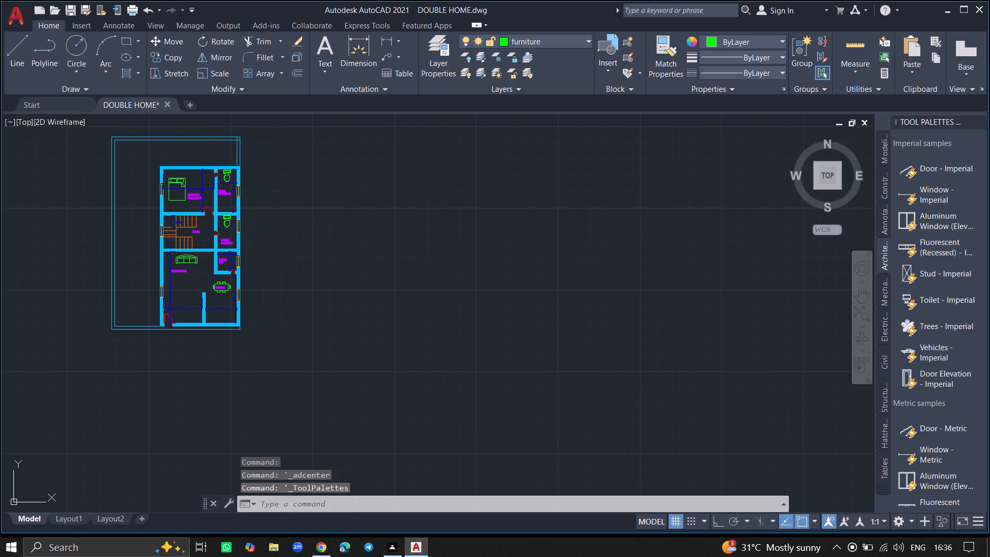
{"action": "left_click", "coordinate": [915, 352]}
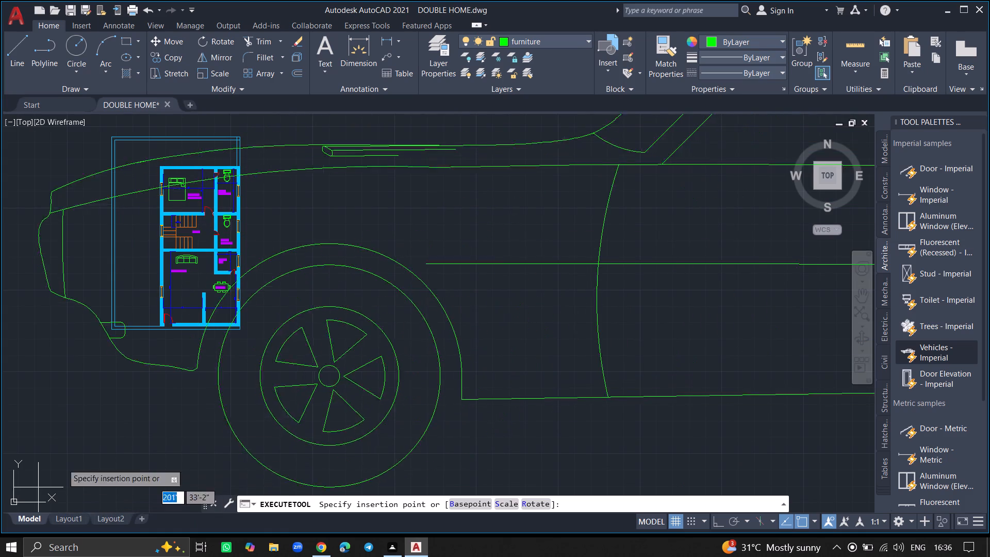
{"action": "left_click", "coordinate": [105, 465]}
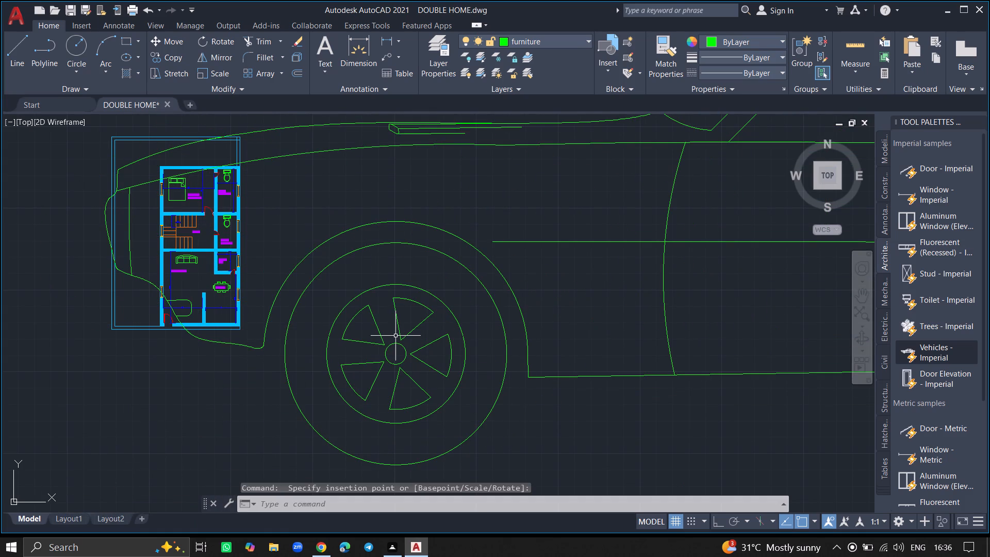
Scale the oversized vehicle block down freehand to a car size that suits the house plan.
{"action": "left_click", "coordinate": [395, 336]}
{"action": "left_click", "coordinate": [345, 408]}
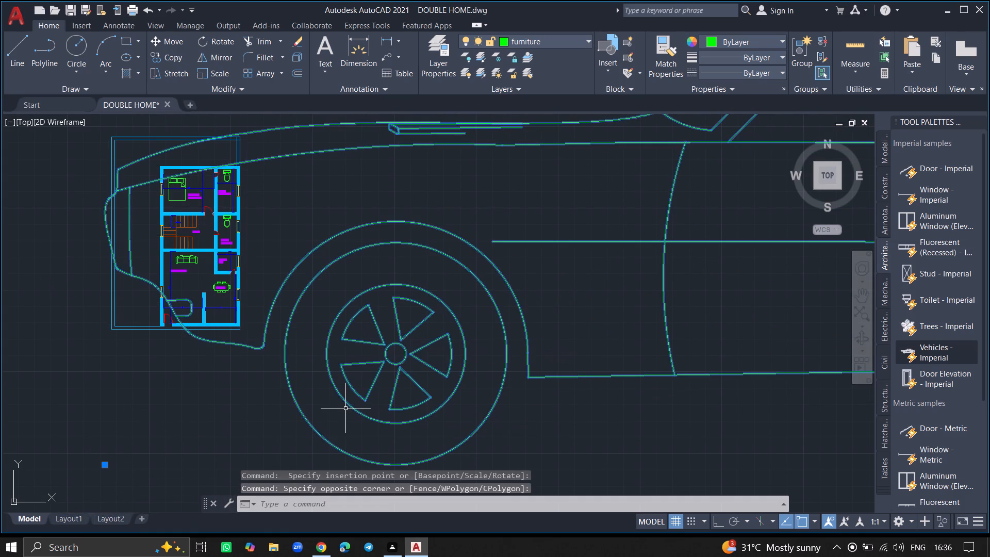
{"action": "type", "text": "SC"}
{"action": "key", "text": "Return"}
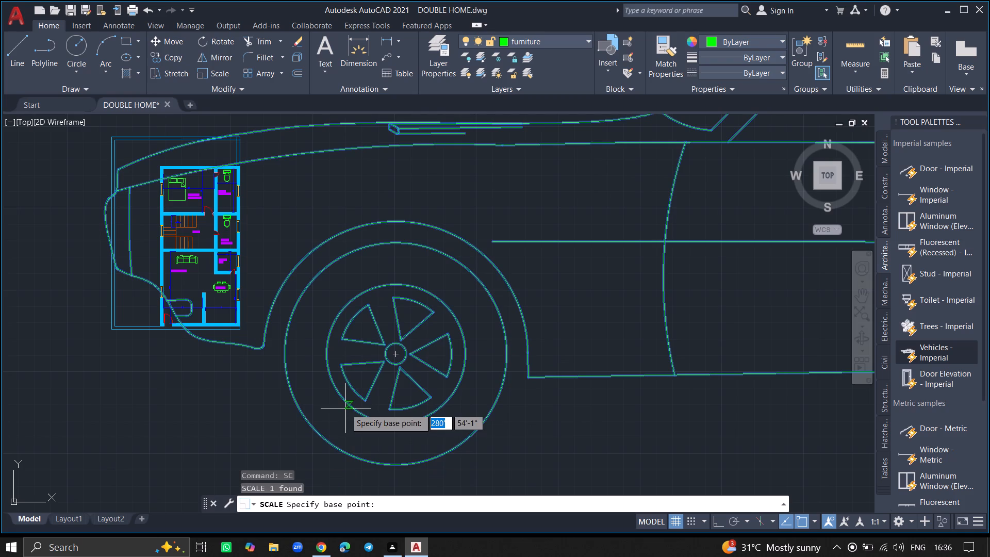
{"action": "left_click", "coordinate": [345, 408]}
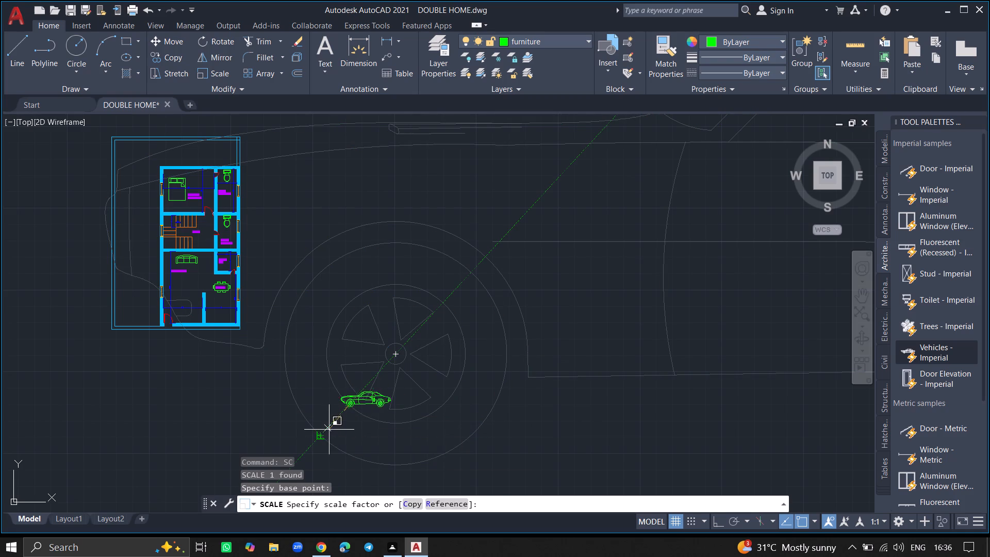
{"action": "left_click", "coordinate": [331, 428]}
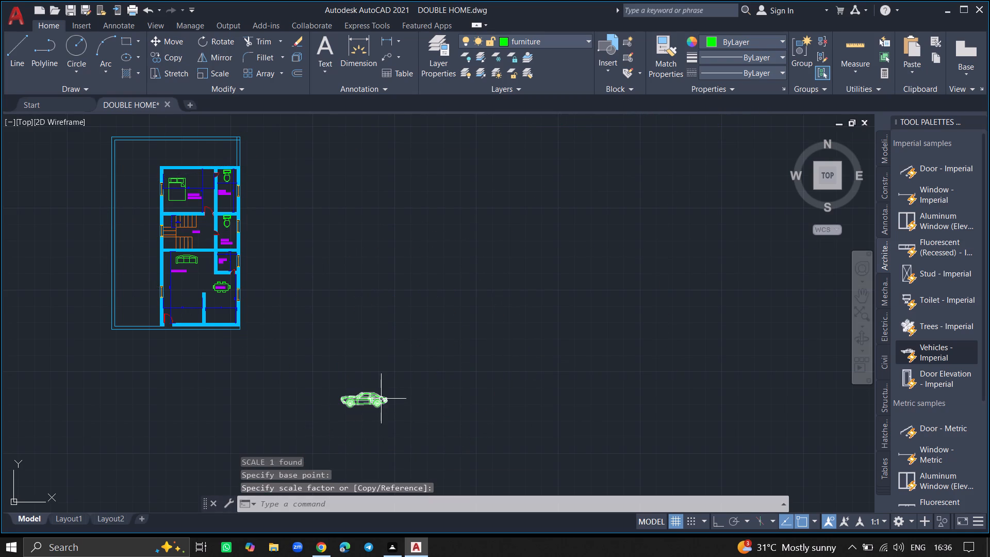
Switch the vehicle block's view to Sports Car (Top).
{"action": "left_click", "coordinate": [381, 401]}
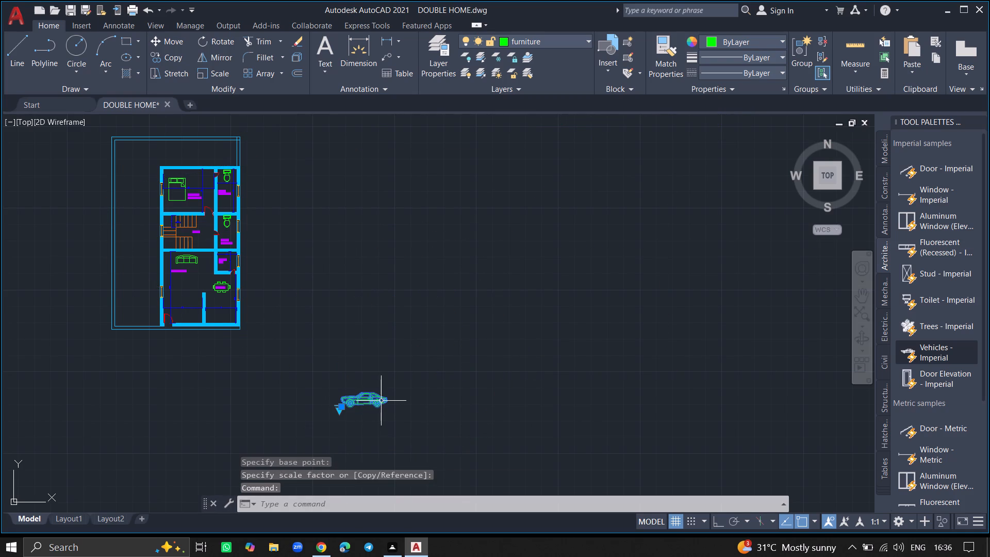
{"action": "left_click", "coordinate": [337, 412]}
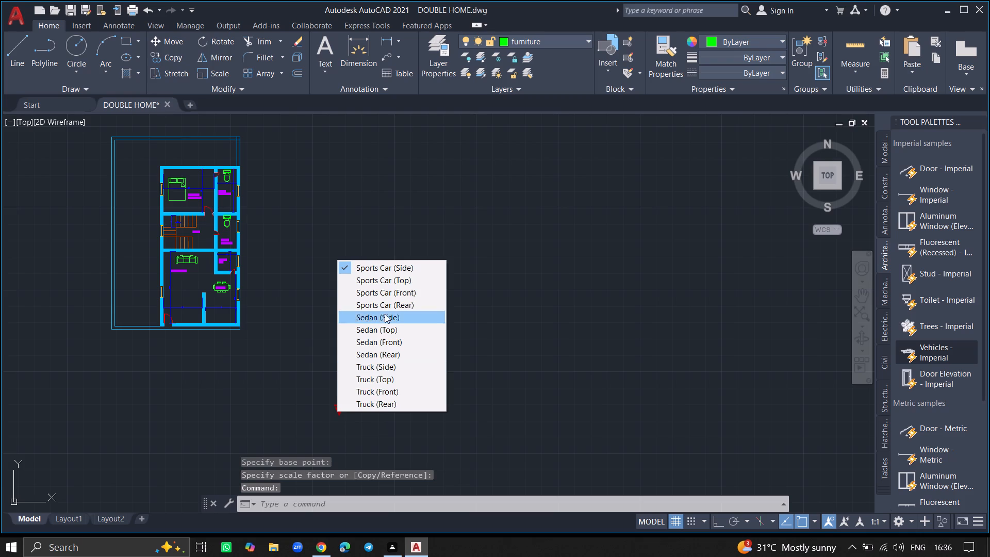
{"action": "left_click", "coordinate": [389, 282]}
{"action": "key", "text": "Escape"}
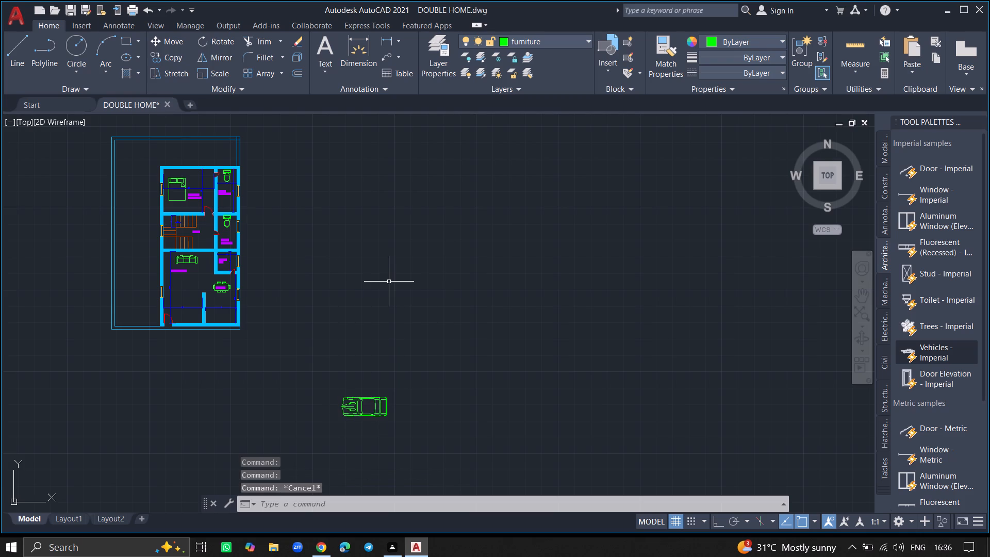
Rotate the car by 90° about a point on its windshield so its front faces down the plan.
{"action": "scroll", "coordinate": [358, 407], "scroll_direction": "up", "scroll_amount": 6, "text": "ctrl"}
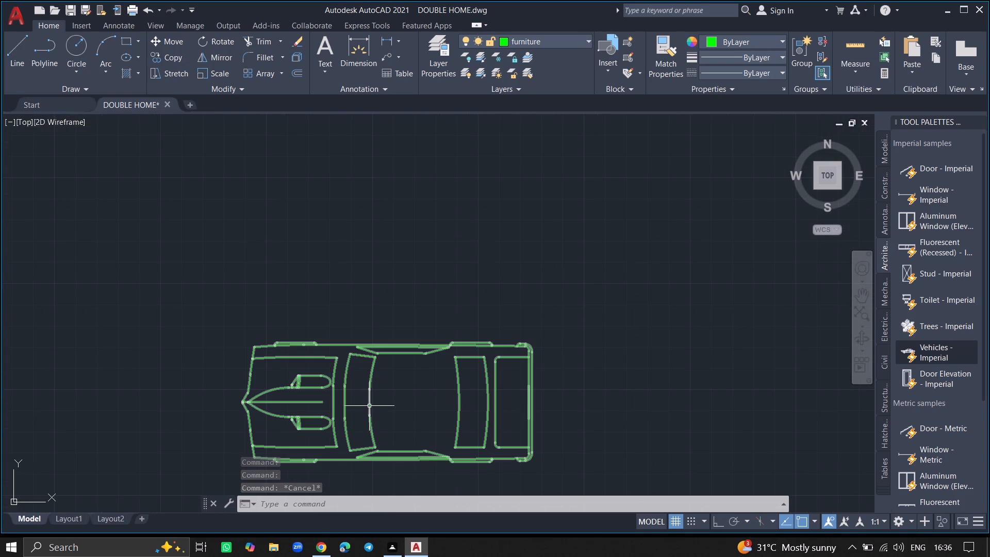
{"action": "left_click", "coordinate": [369, 406]}
{"action": "type", "text": "RO"}
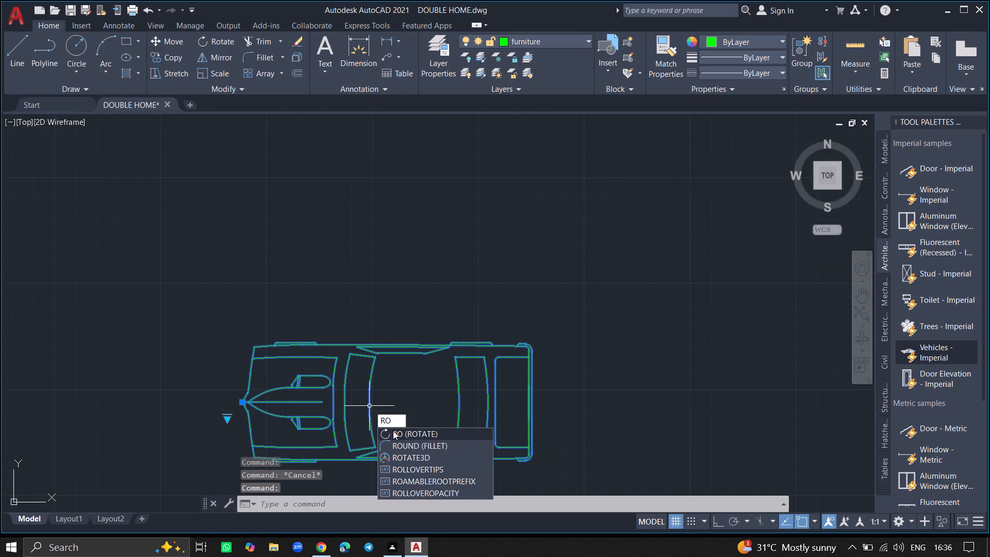
{"action": "left_click", "coordinate": [393, 431]}
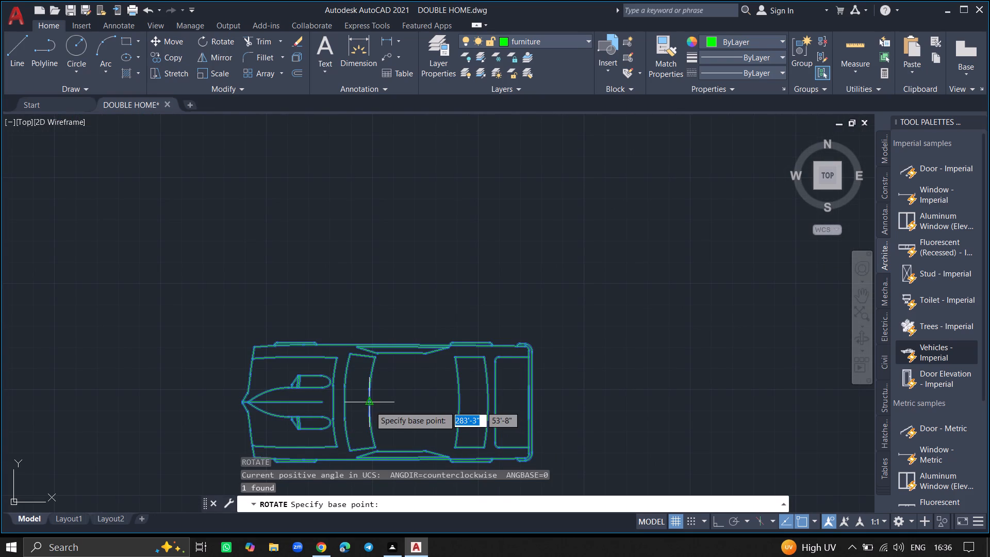
{"action": "left_click", "coordinate": [370, 406]}
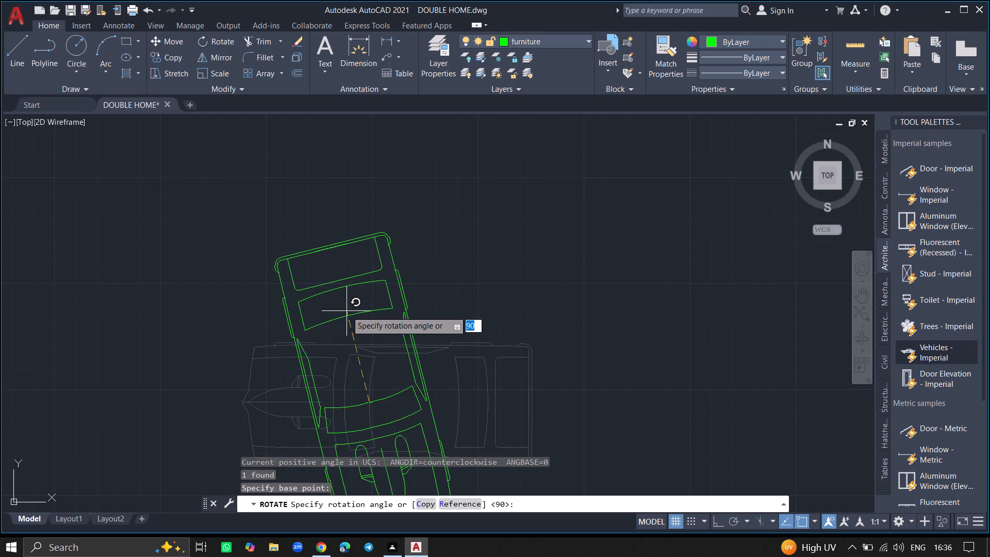
{"action": "left_click", "coordinate": [366, 299]}
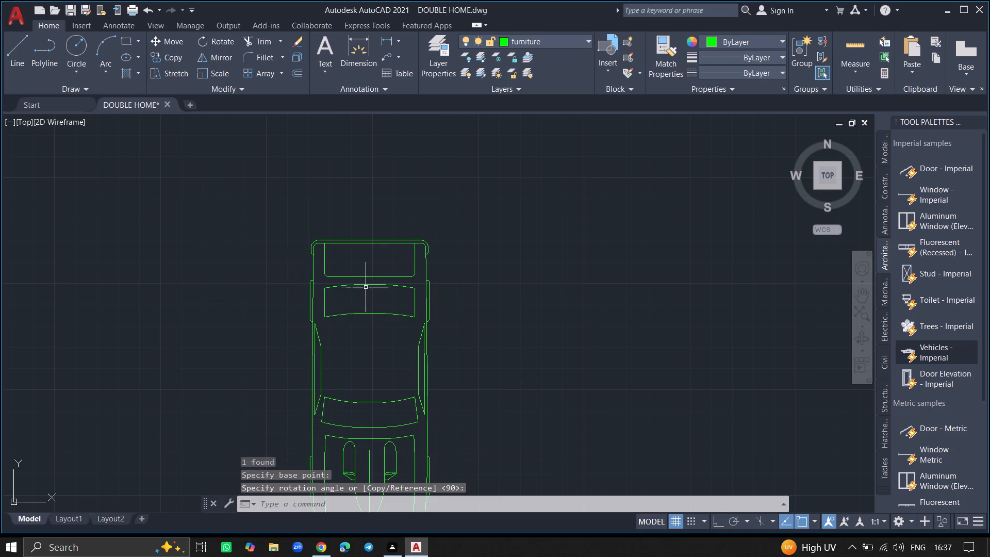
Move the car into the open strip between the boundary wall and the living room wall.
{"action": "left_click", "coordinate": [367, 276]}
{"action": "type", "text": "MOVE"}
{"action": "key", "text": "Return"}
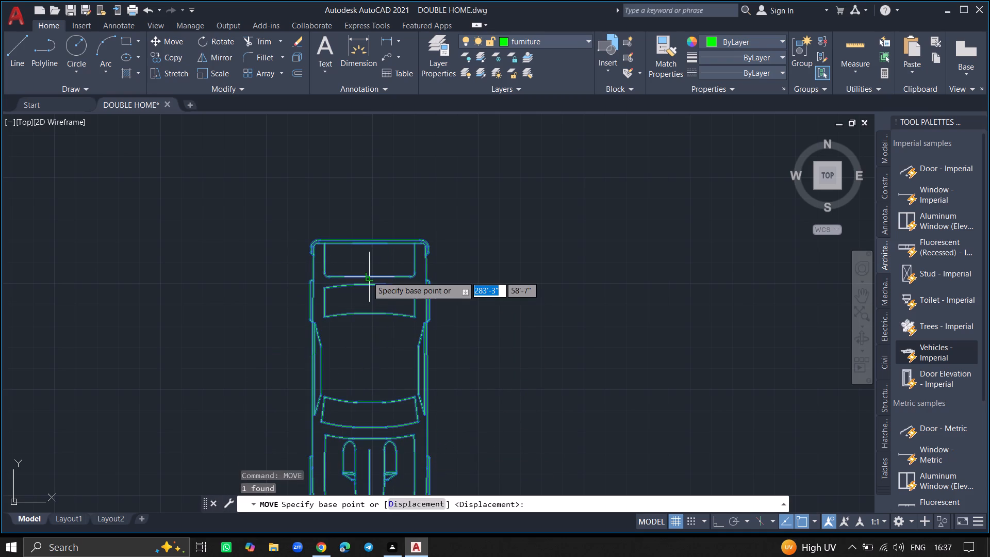
{"action": "left_click", "coordinate": [367, 276]}
{"action": "scroll", "coordinate": [307, 224], "scroll_direction": "down", "scroll_amount": 4, "text": "ctrl"}
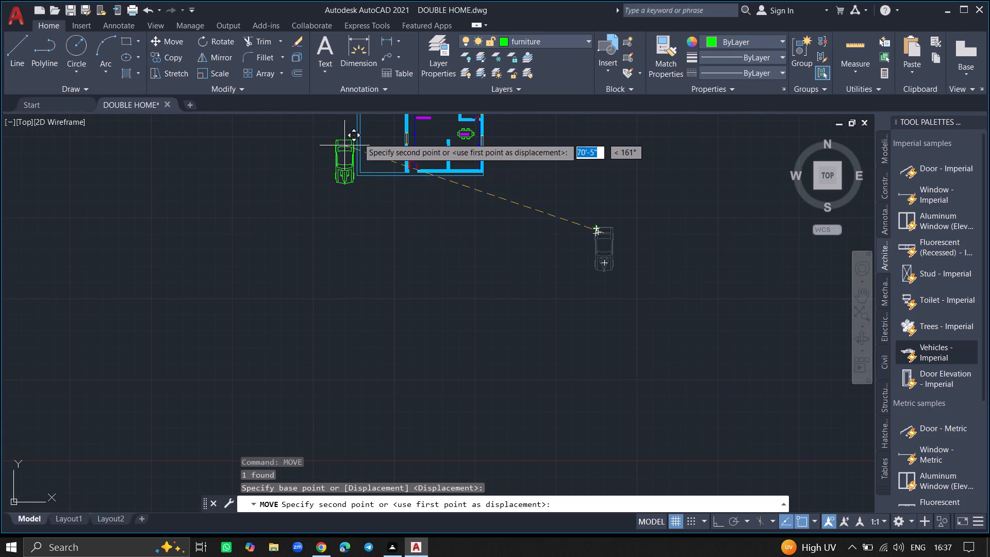
{"action": "scroll", "coordinate": [364, 137], "scroll_direction": "down", "scroll_amount": 6, "text": "ctrl"}
{"action": "scroll", "coordinate": [368, 99], "scroll_direction": "up", "scroll_amount": 7, "text": "ctrl"}
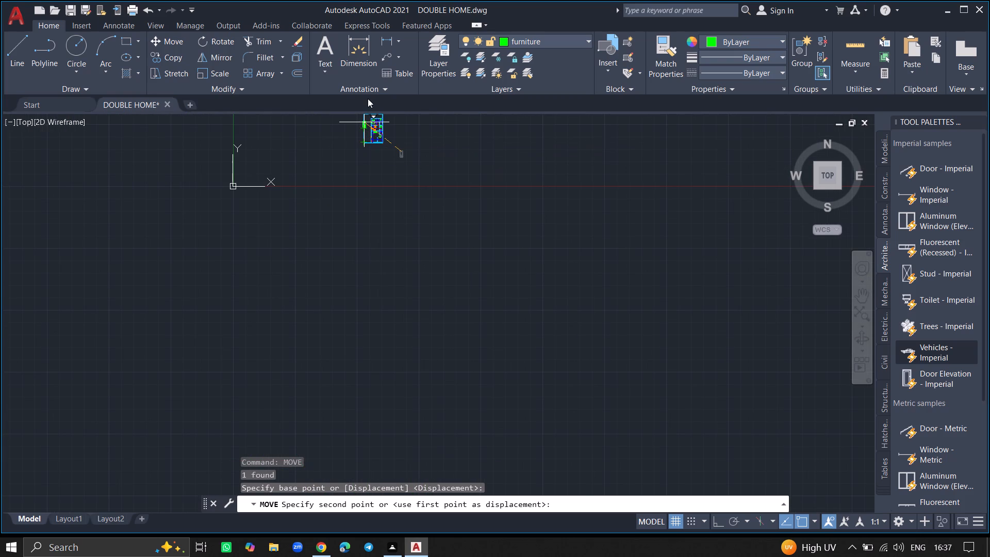
{"action": "scroll", "coordinate": [371, 136], "scroll_direction": "up", "scroll_amount": 6, "text": "ctrl"}
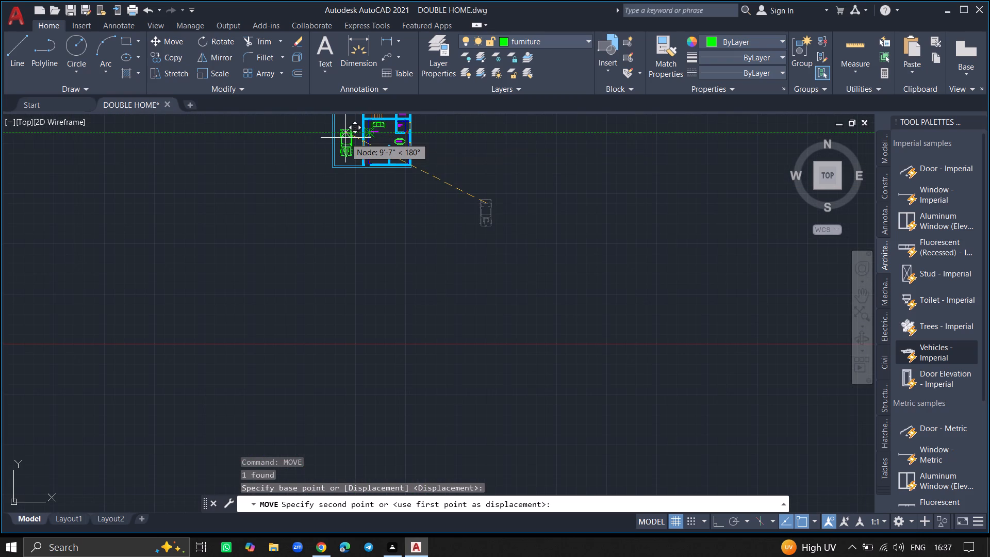
{"action": "left_click", "coordinate": [345, 138]}
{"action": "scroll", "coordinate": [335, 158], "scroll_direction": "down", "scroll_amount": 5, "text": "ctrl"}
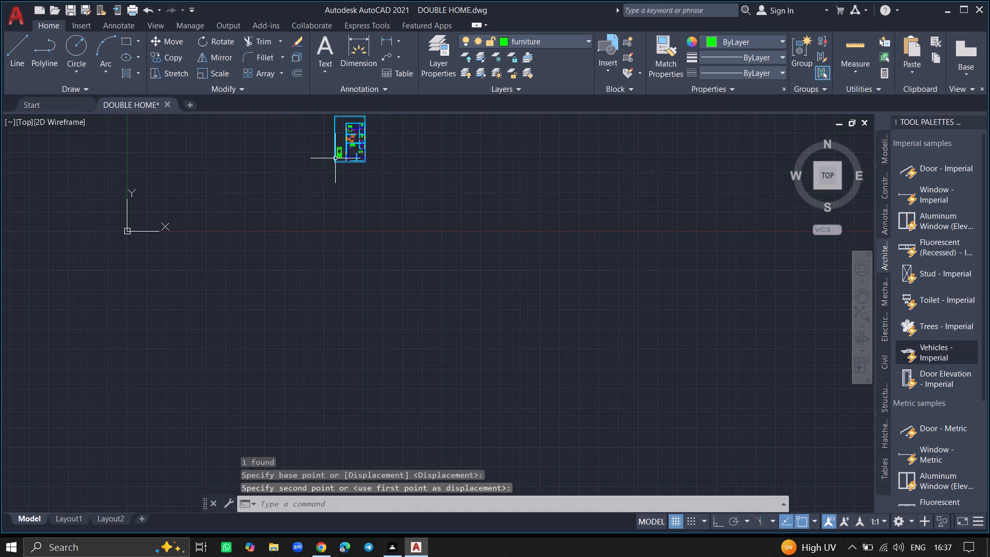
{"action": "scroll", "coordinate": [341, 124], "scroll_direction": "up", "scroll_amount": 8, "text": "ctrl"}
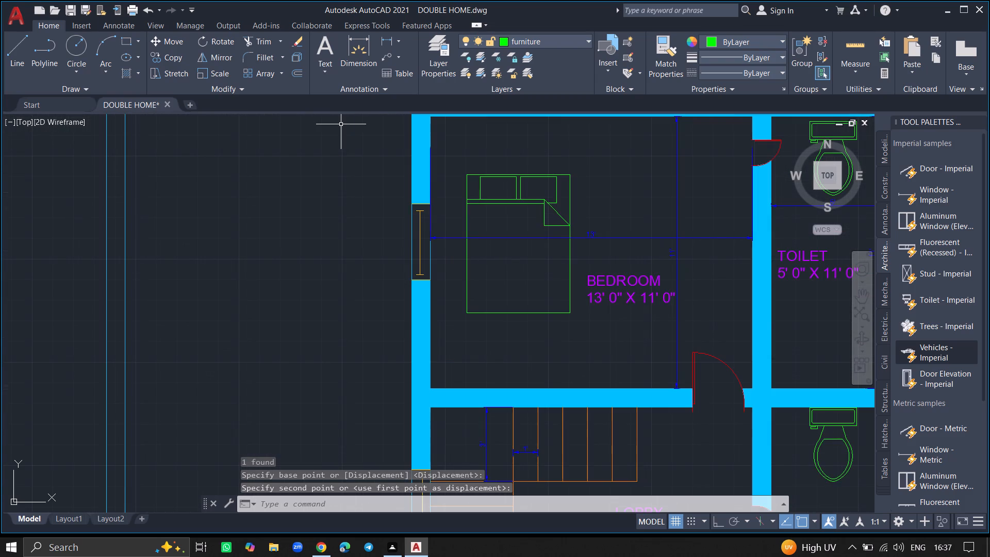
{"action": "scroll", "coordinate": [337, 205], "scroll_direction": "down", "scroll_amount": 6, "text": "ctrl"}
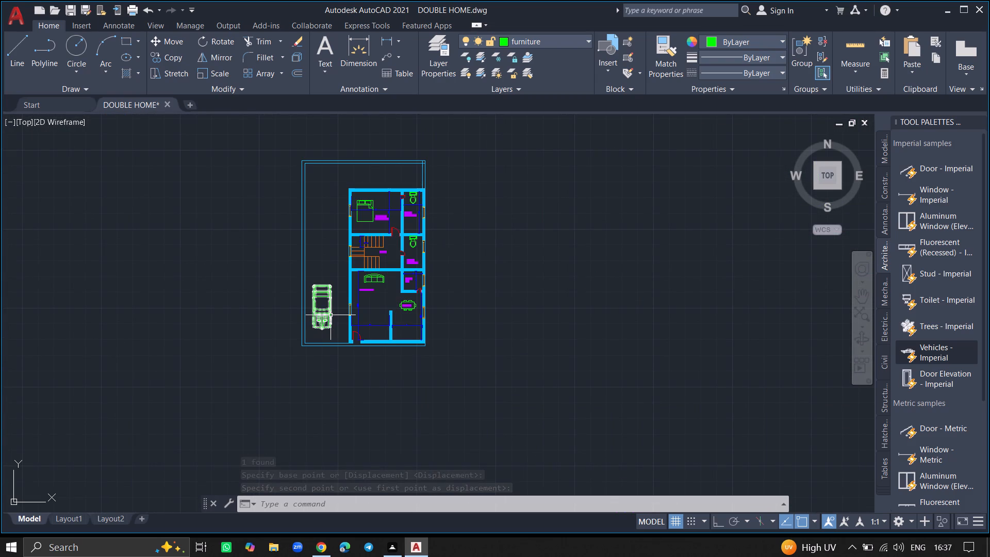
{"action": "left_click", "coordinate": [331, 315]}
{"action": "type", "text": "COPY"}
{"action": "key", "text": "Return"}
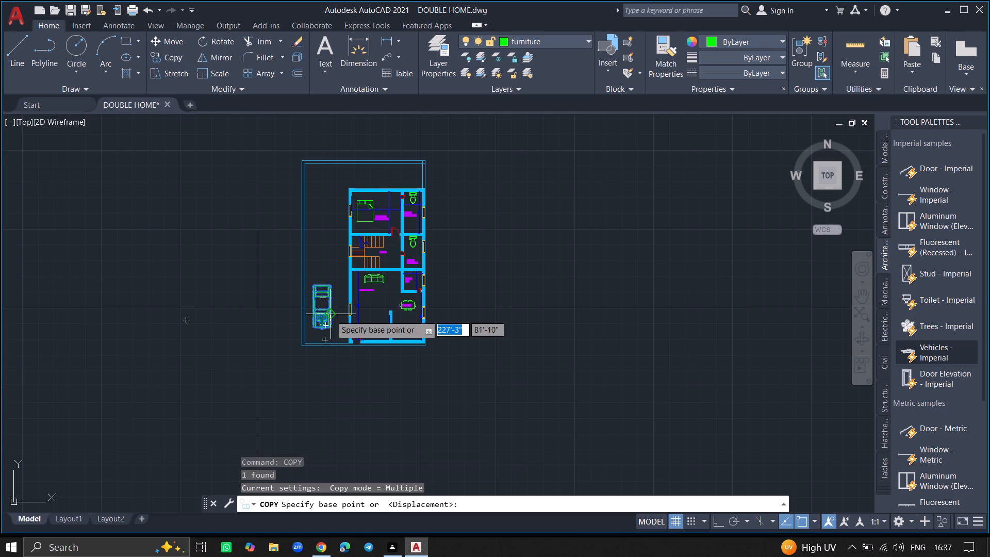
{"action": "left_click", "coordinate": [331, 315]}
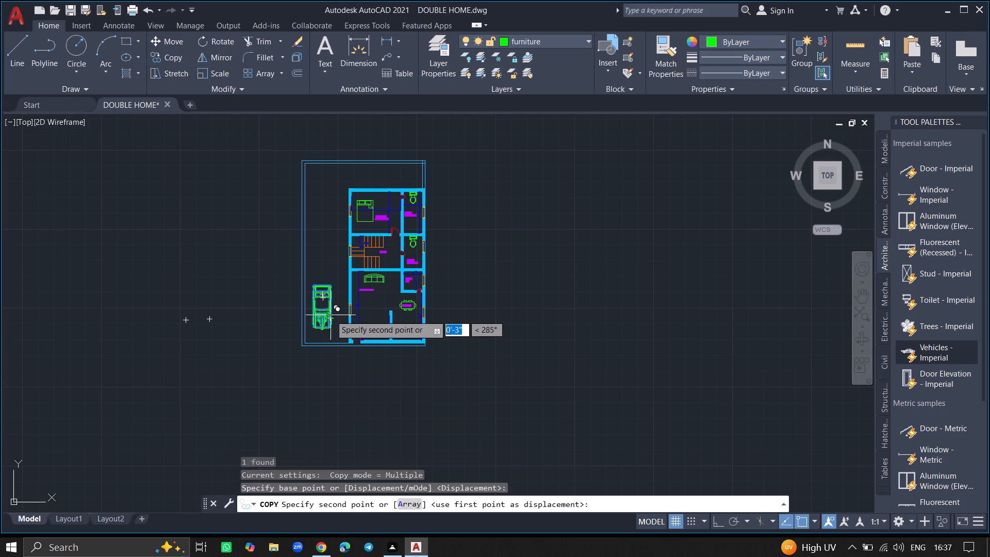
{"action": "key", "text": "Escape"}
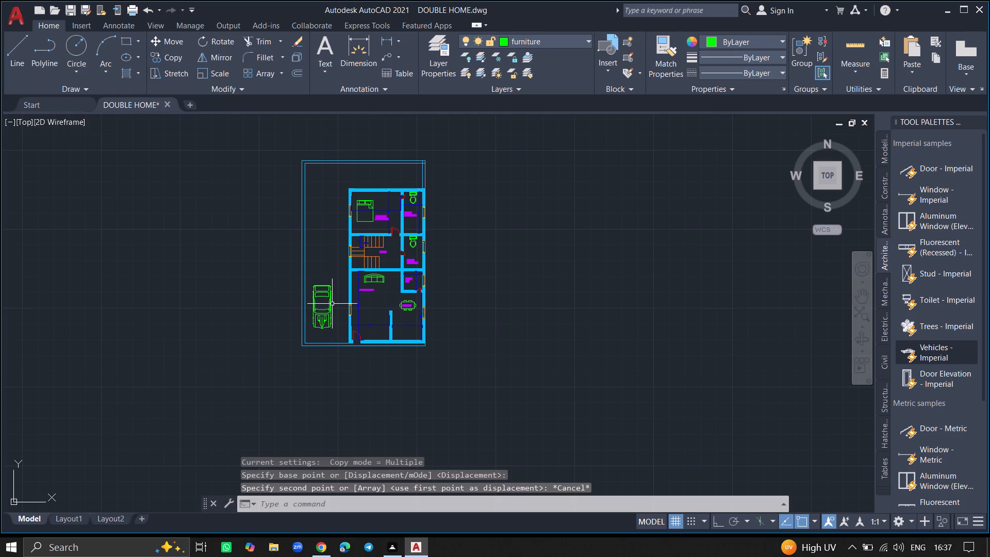
Draw a horizontal line about 11'-7" long from the house wall at the lobby–living room partition to the boundary wall's inner line.
{"action": "scroll", "coordinate": [329, 270], "scroll_direction": "up", "scroll_amount": 3, "text": "ctrl"}
{"action": "key", "text": "l"}
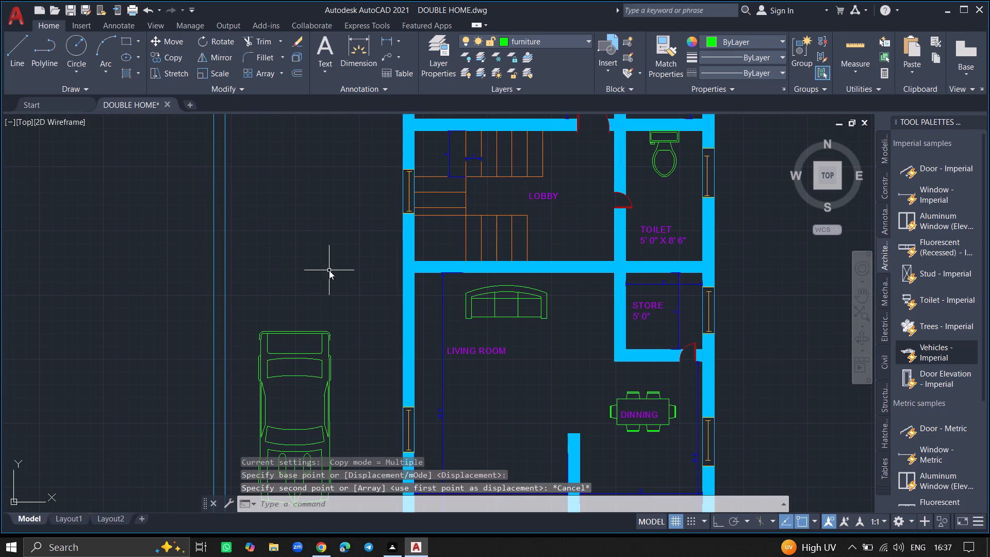
{"action": "key", "text": "Return"}
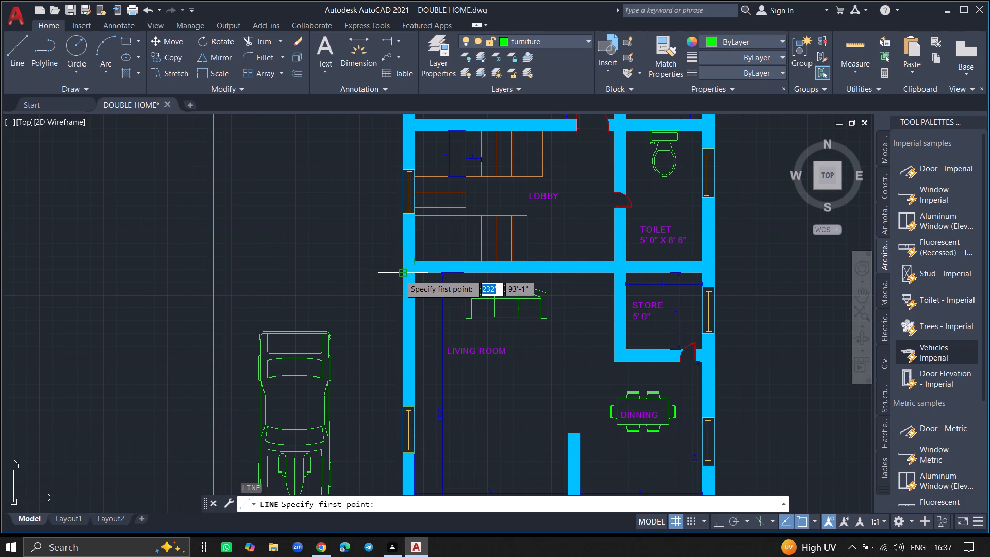
{"action": "left_click", "coordinate": [400, 274]}
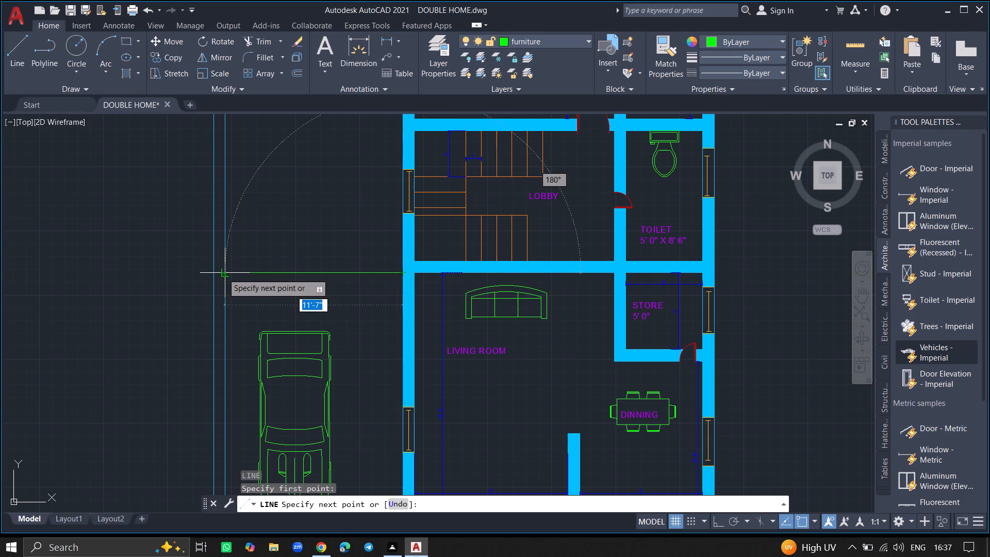
{"action": "left_click", "coordinate": [223, 273]}
{"action": "key", "text": "Return"}
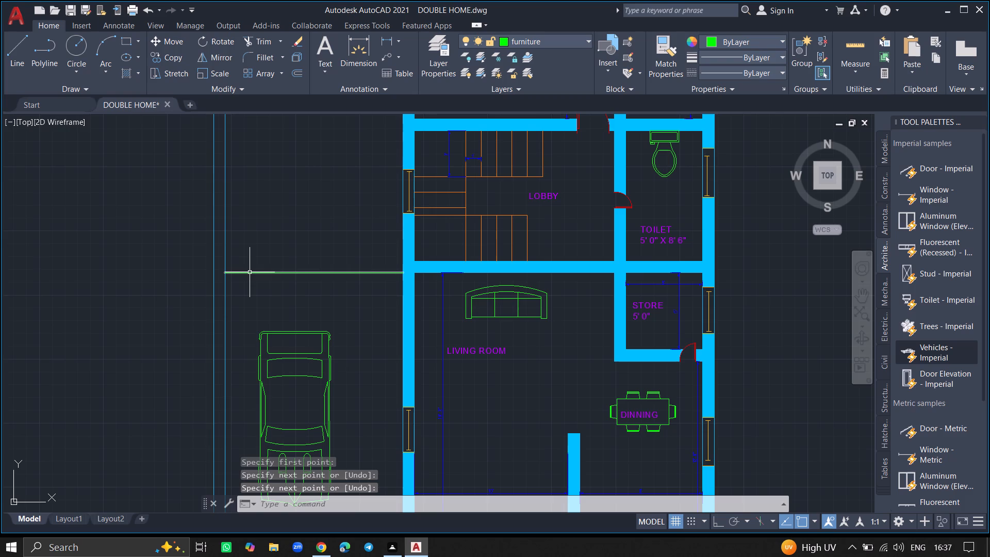
Make the walls layer current and assign the horizontal line between the house and the boundary wall to the walls layer.
{"action": "left_click", "coordinate": [250, 271]}
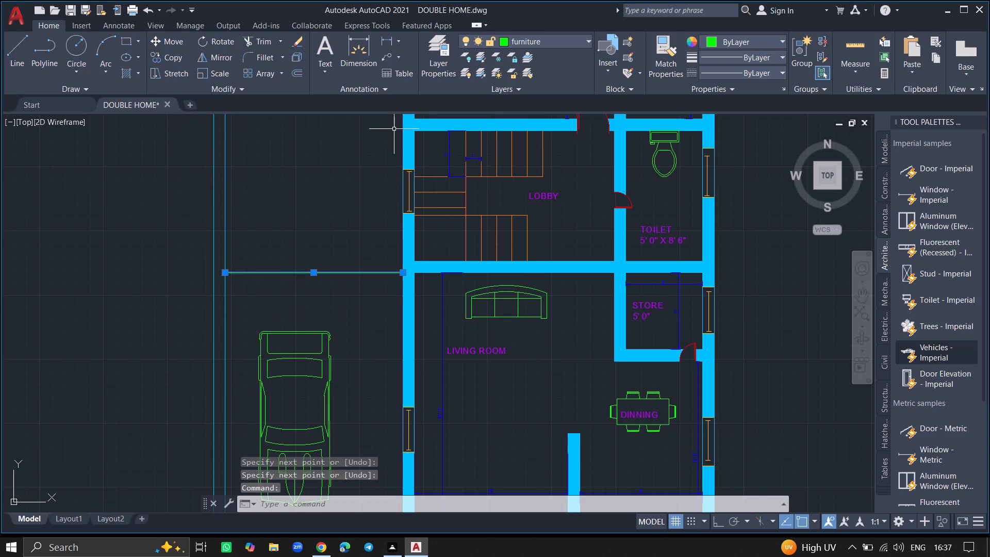
{"action": "left_click", "coordinate": [443, 74]}
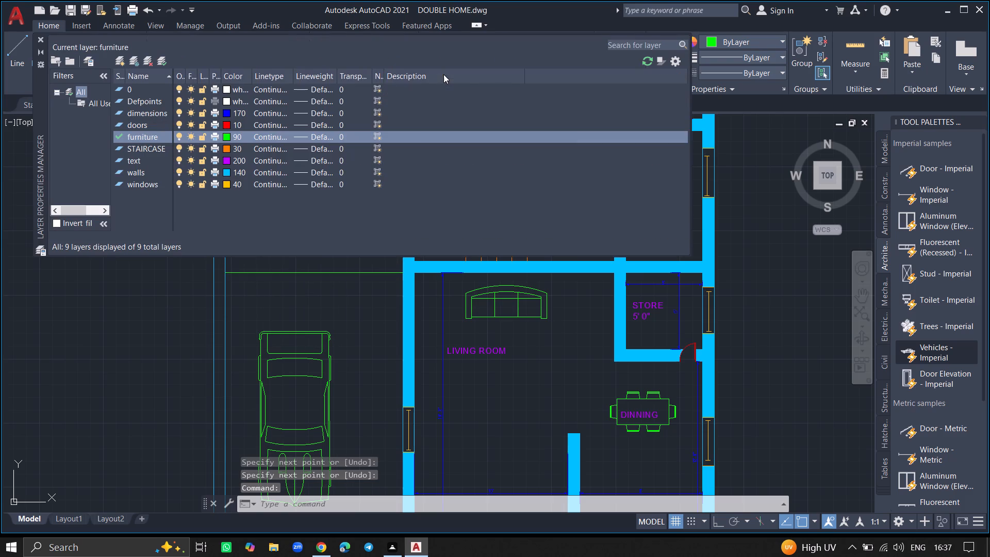
{"action": "double_click", "coordinate": [140, 172]}
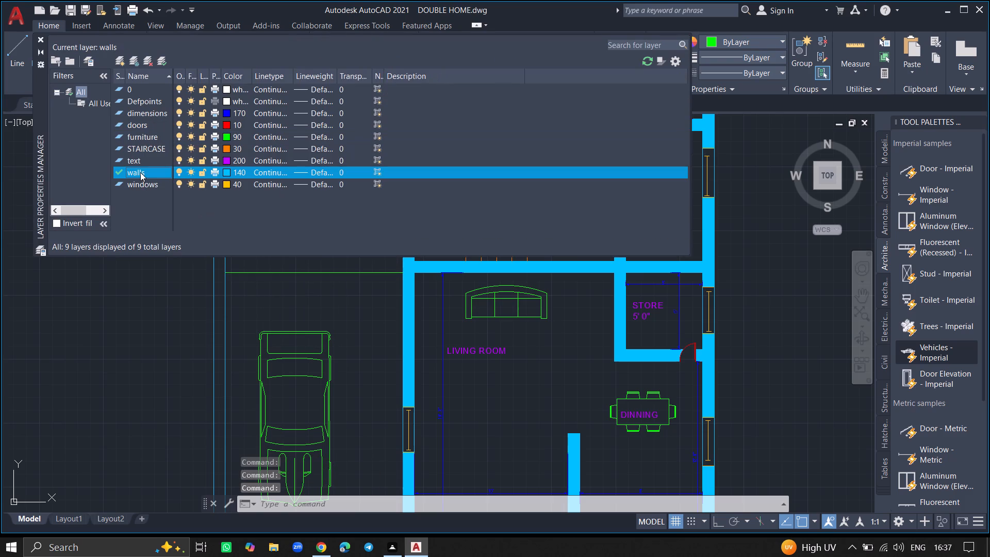
{"action": "left_click", "coordinate": [41, 38]}
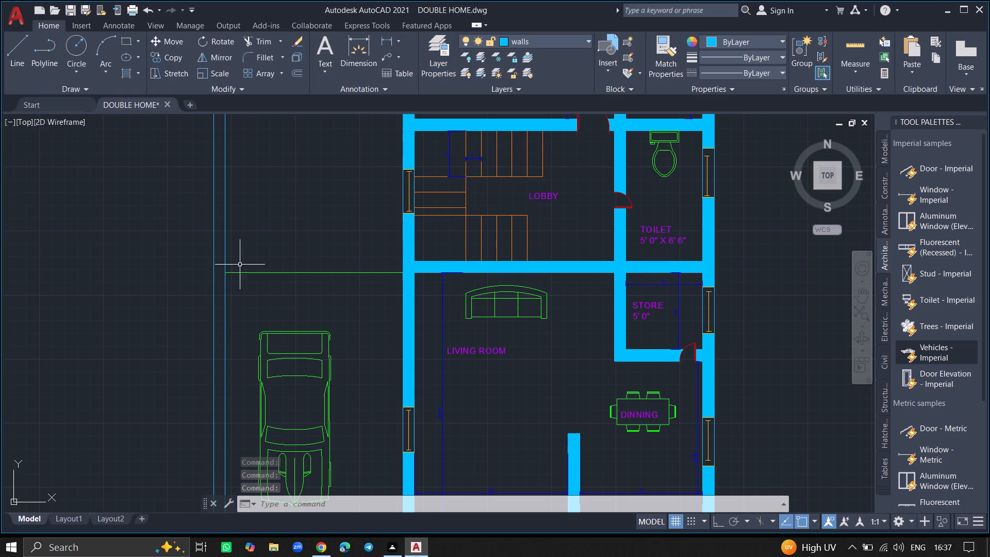
{"action": "left_click", "coordinate": [249, 274]}
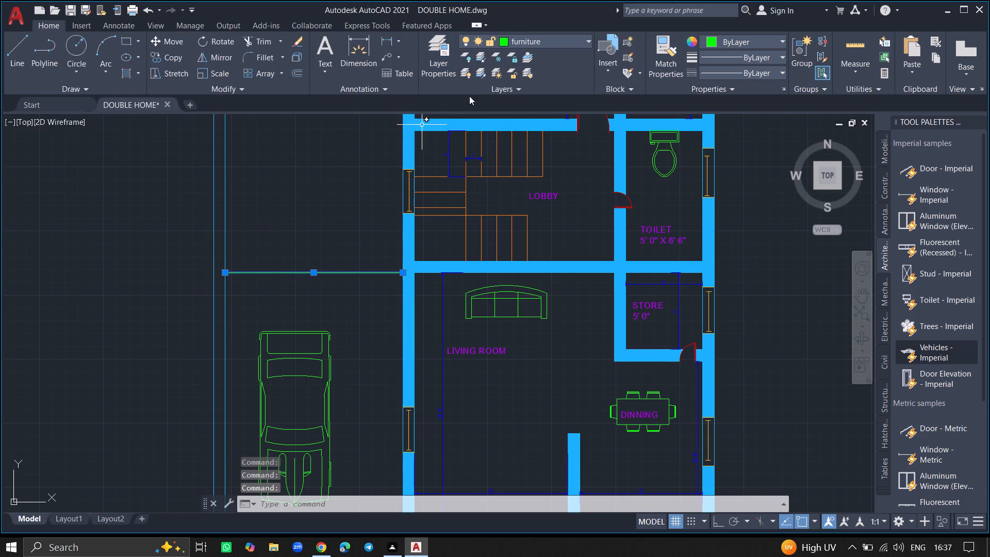
{"action": "left_click", "coordinate": [537, 35]}
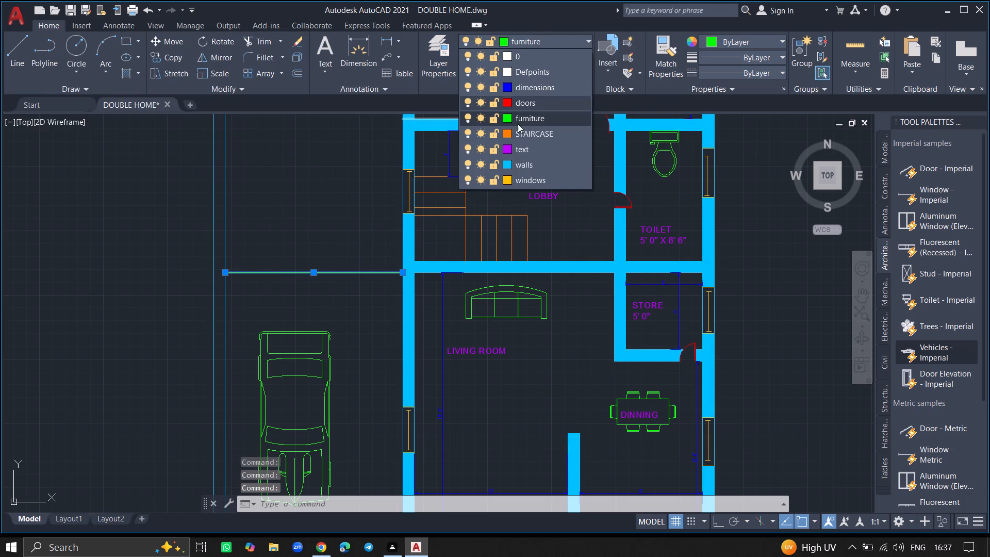
{"action": "left_click", "coordinate": [519, 165]}
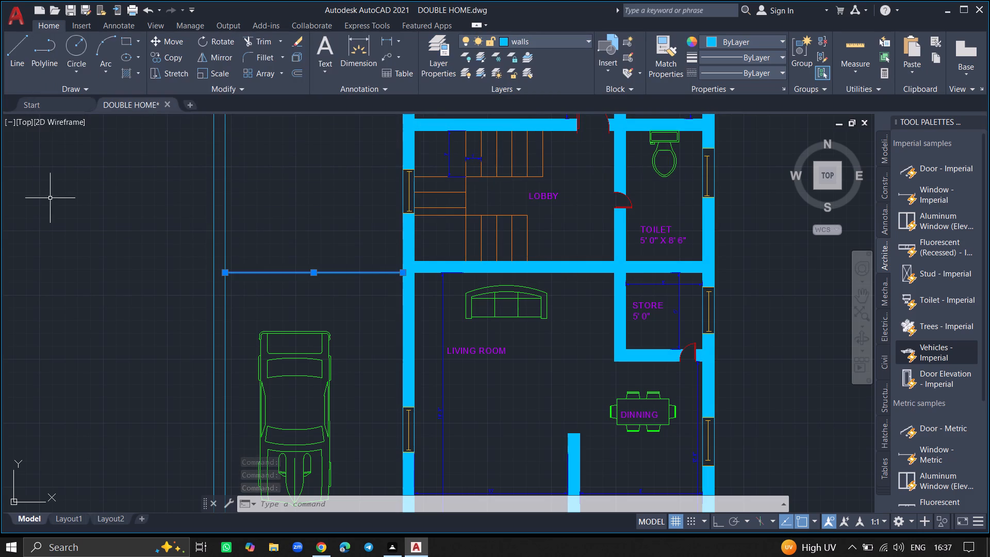
{"action": "key", "text": "Escape"}
Close the tool palettes to free up the drawing area.
{"action": "scroll", "coordinate": [48, 206], "scroll_direction": "down", "scroll_amount": 4, "text": "ctrl"}
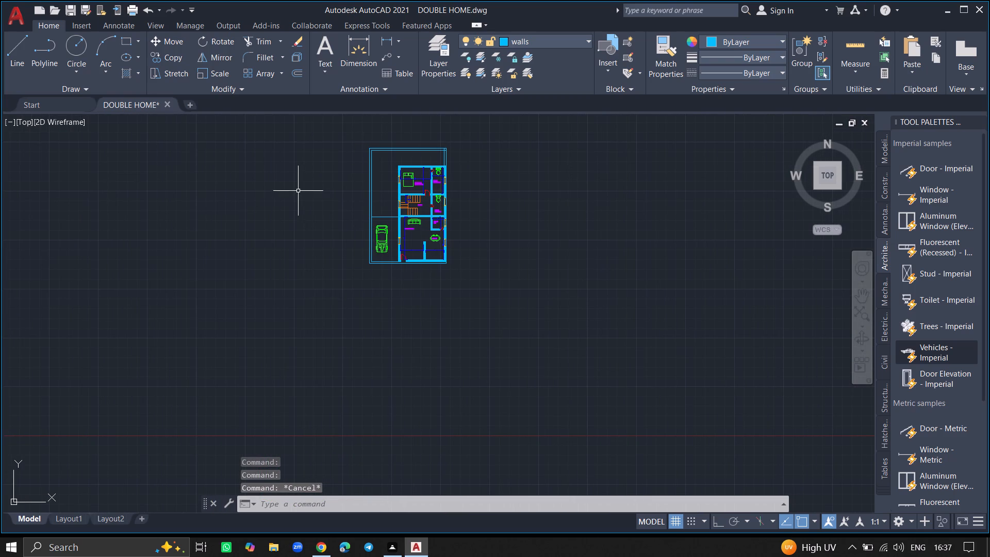
{"action": "scroll", "coordinate": [394, 149], "scroll_direction": "up", "scroll_amount": 2, "text": "ctrl"}
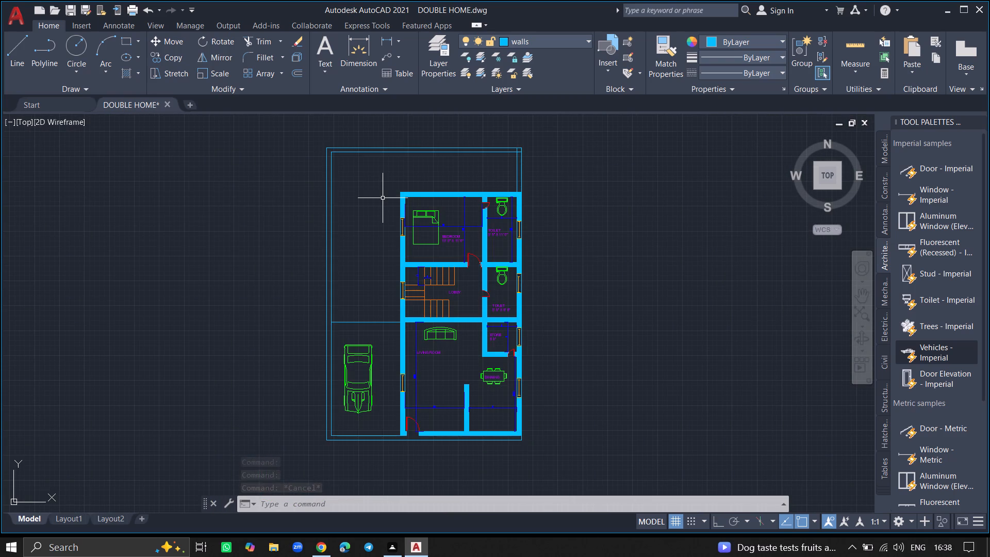
{"action": "scroll", "coordinate": [383, 198], "scroll_direction": "up", "scroll_amount": 1, "text": "ctrl"}
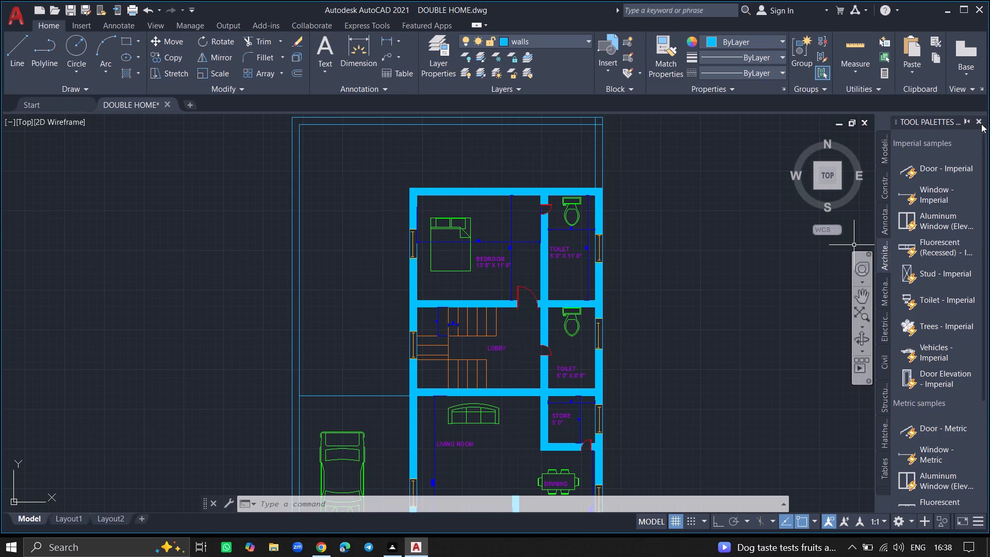
{"action": "left_click", "coordinate": [981, 121]}
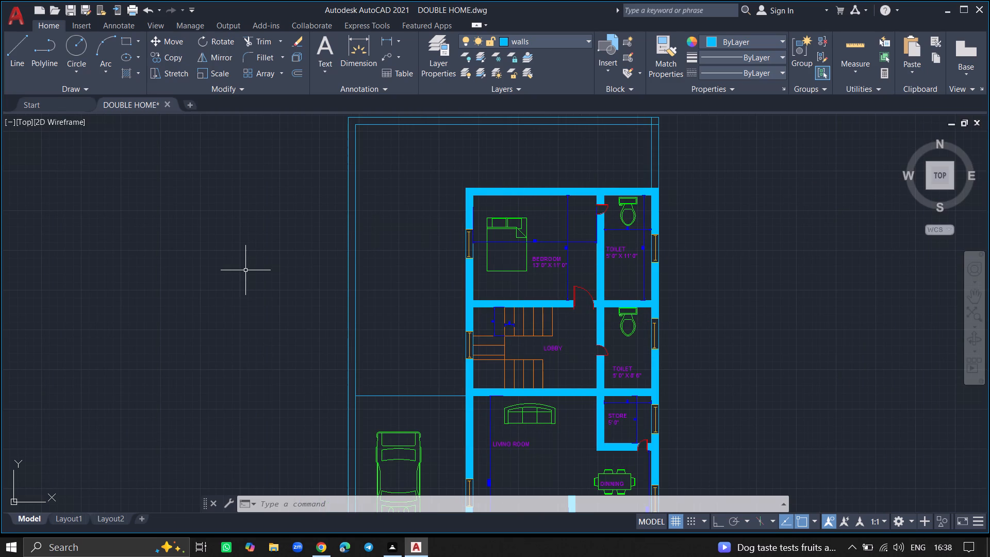
Hatch the open yard around the bedroom and lobby, inside the boundary wall and above the horizontal line, with the CROSS pattern.
{"action": "key", "text": "h"}
{"action": "key", "text": "Return"}
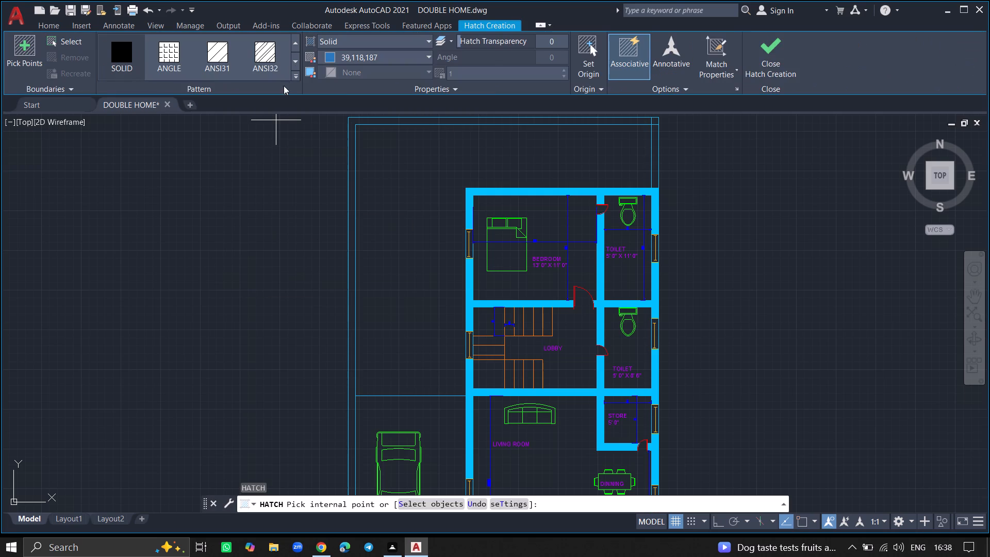
{"action": "left_click", "coordinate": [294, 72]}
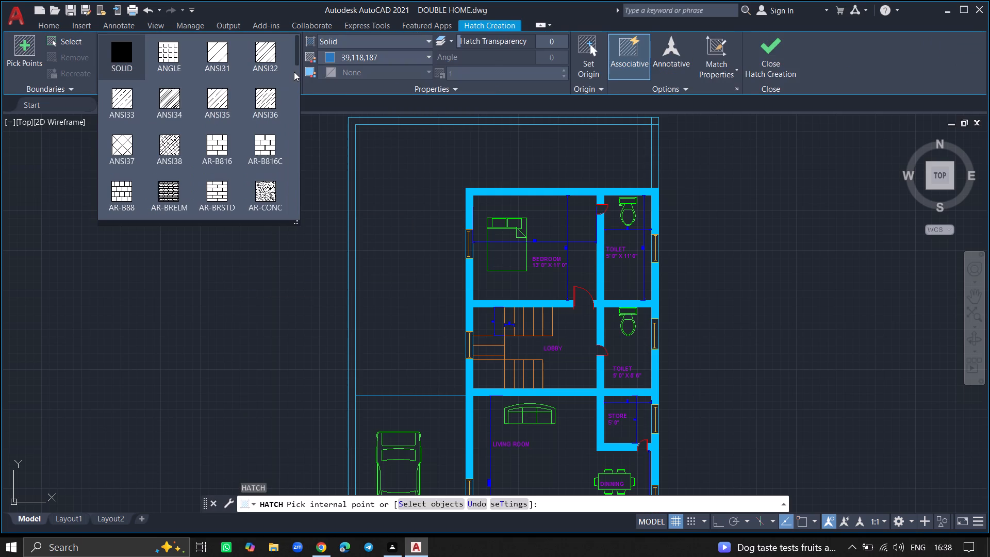
{"action": "left_click", "coordinate": [294, 72]}
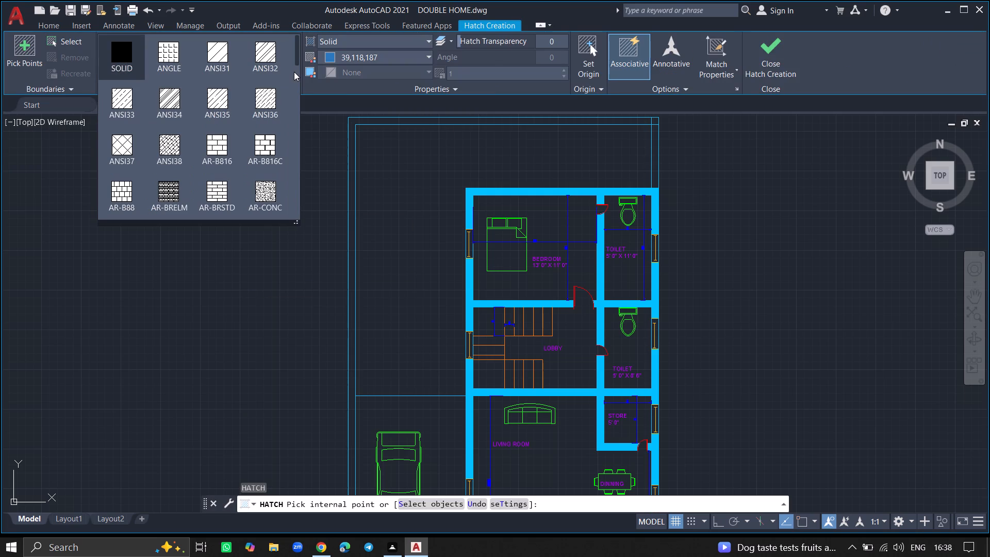
{"action": "left_click", "coordinate": [294, 72]}
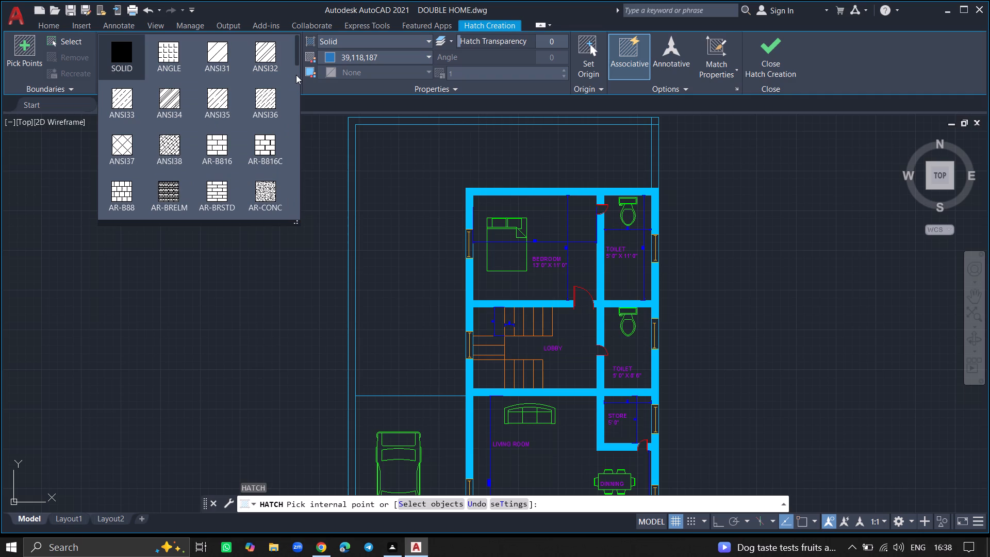
{"action": "left_click", "coordinate": [296, 75]}
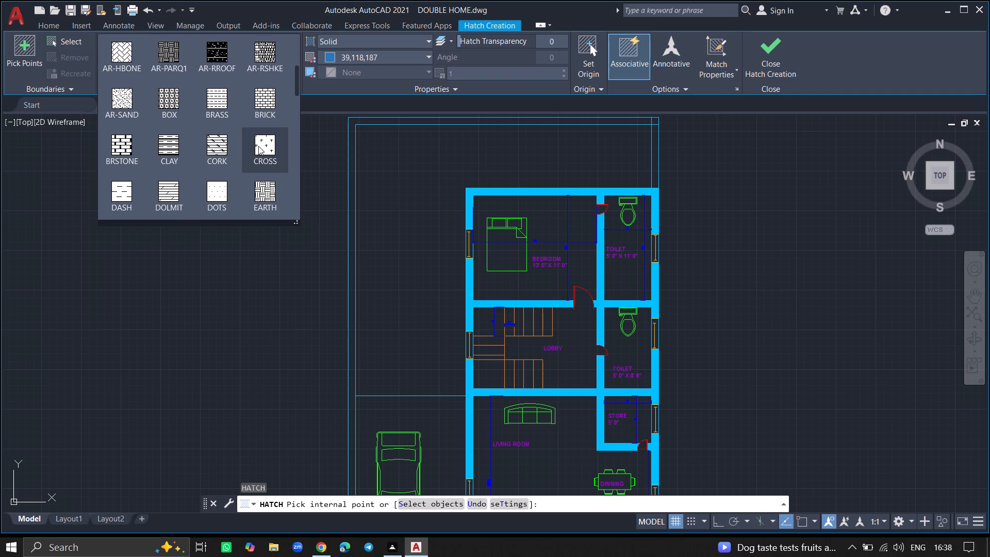
{"action": "left_click", "coordinate": [258, 146]}
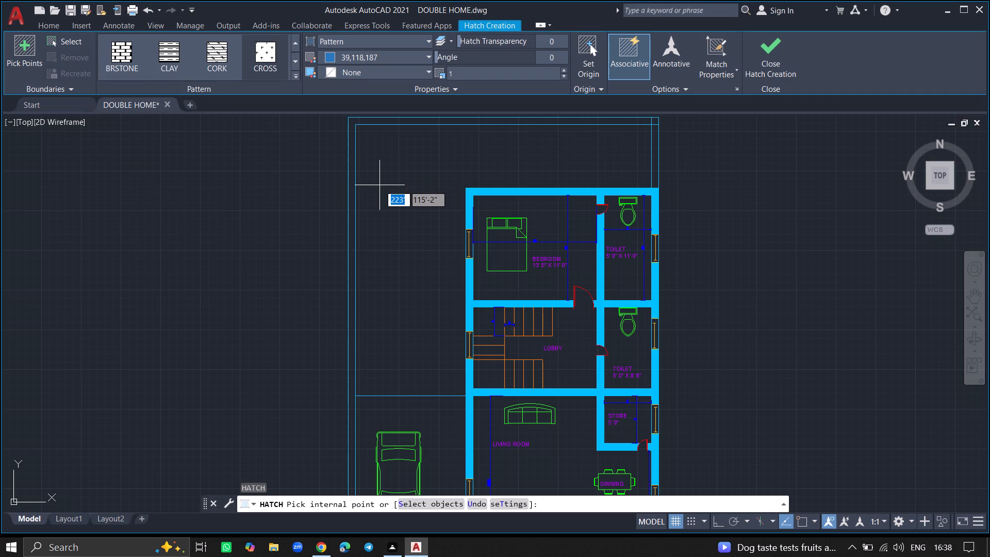
{"action": "left_click", "coordinate": [379, 185]}
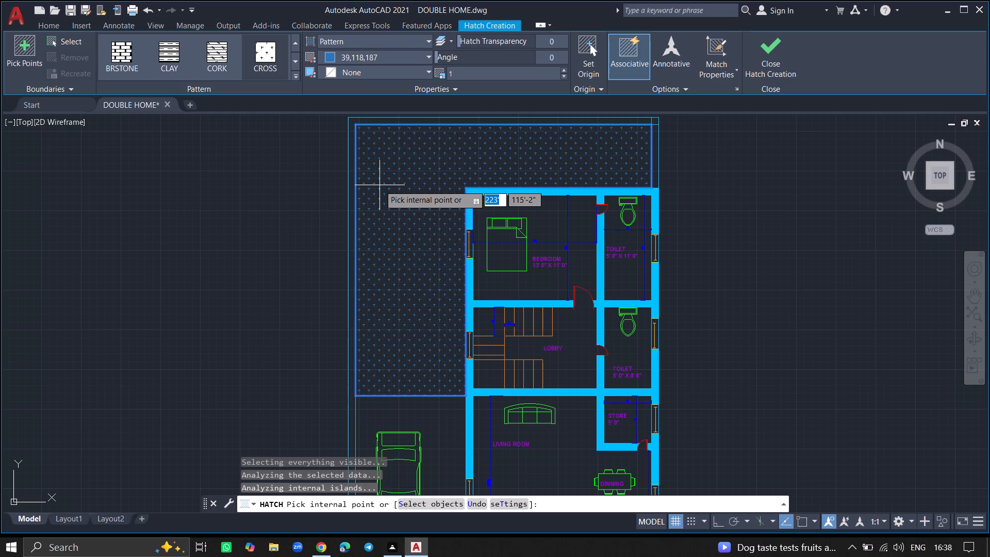
{"action": "key", "text": "Return"}
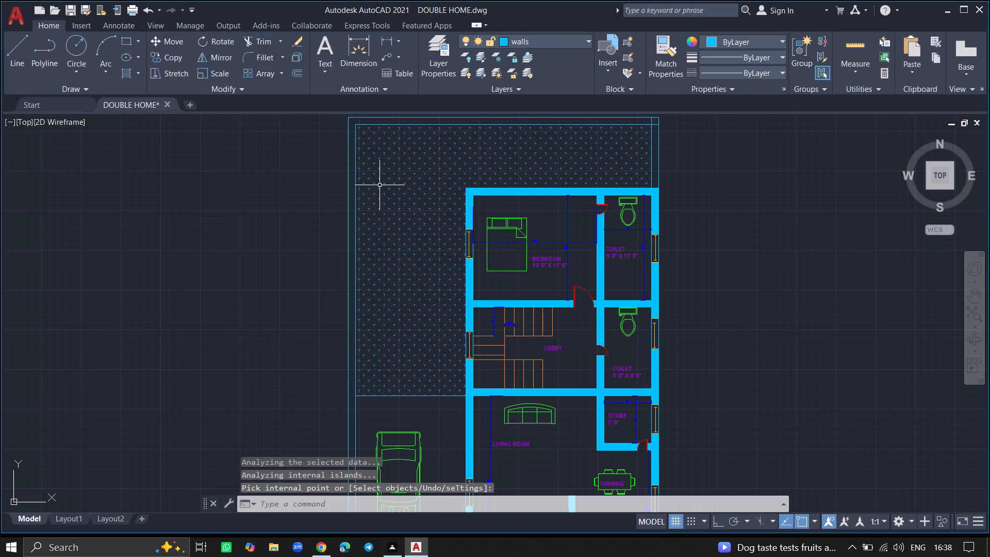
Make the text layer current for labelling the hatched yard.
{"action": "scroll", "coordinate": [379, 185], "scroll_direction": "down", "scroll_amount": 2, "text": "ctrl"}
{"action": "scroll", "coordinate": [378, 201], "scroll_direction": "up", "scroll_amount": 4, "text": "ctrl"}
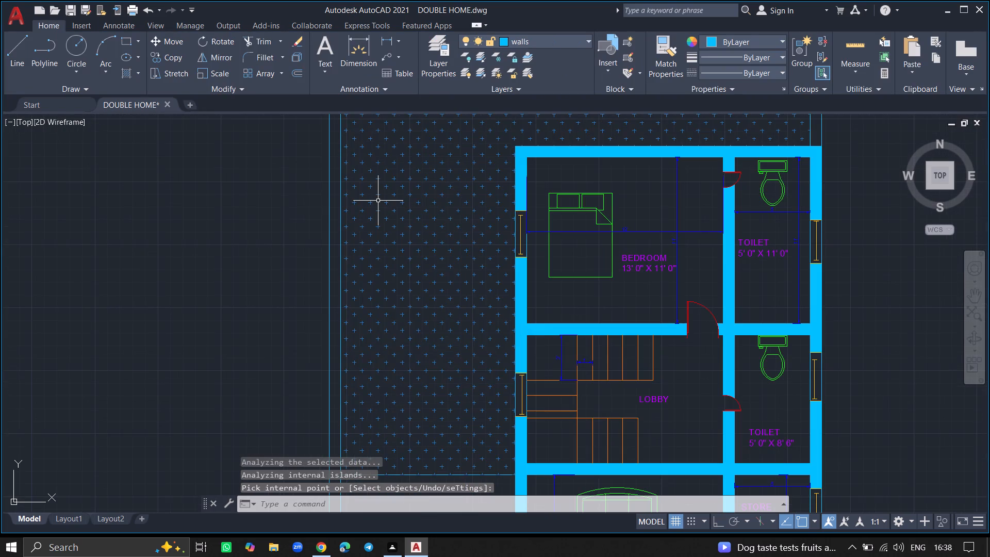
{"action": "scroll", "coordinate": [393, 163], "scroll_direction": "down", "scroll_amount": 1, "text": "ctrl"}
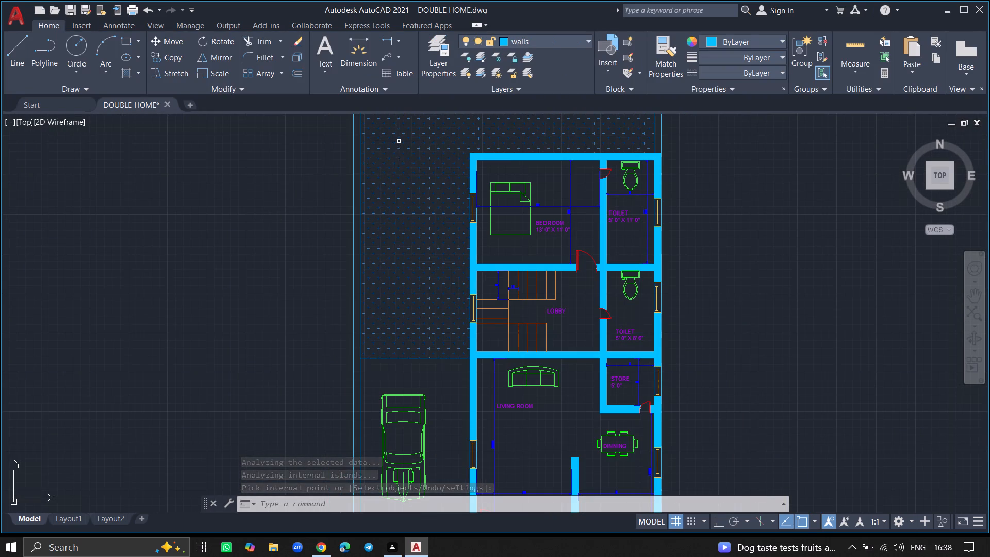
{"action": "scroll", "coordinate": [399, 141], "scroll_direction": "down", "scroll_amount": 2, "text": "ctrl"}
{"action": "scroll", "coordinate": [402, 125], "scroll_direction": "up", "scroll_amount": 8, "text": "ctrl"}
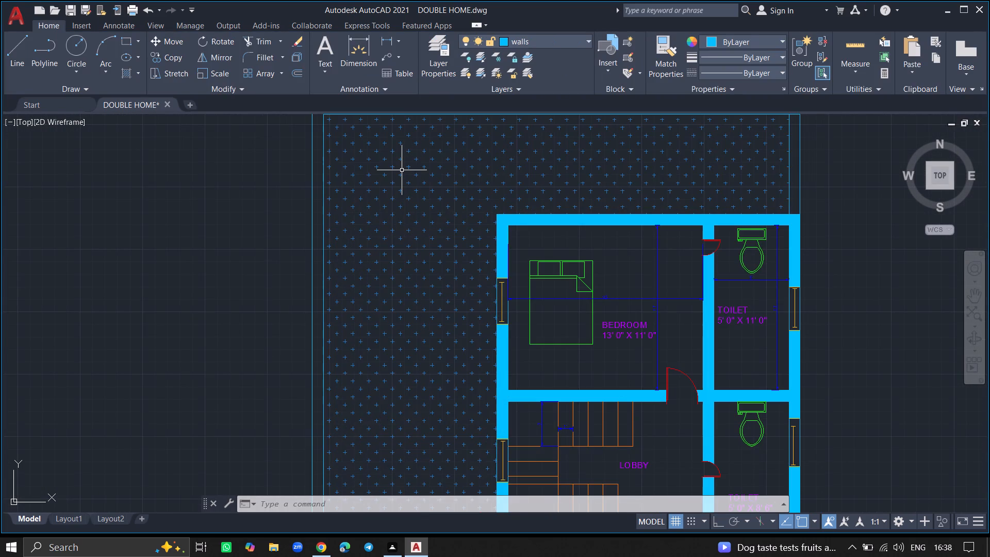
{"action": "type", "text": "MTEXT"}
{"action": "key", "text": "Return"}
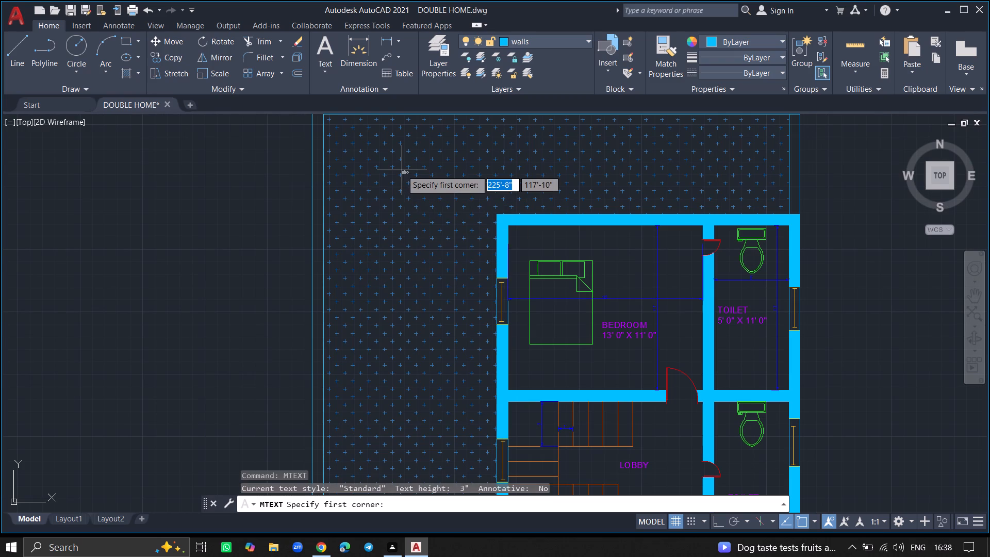
{"action": "left_click", "coordinate": [438, 74]}
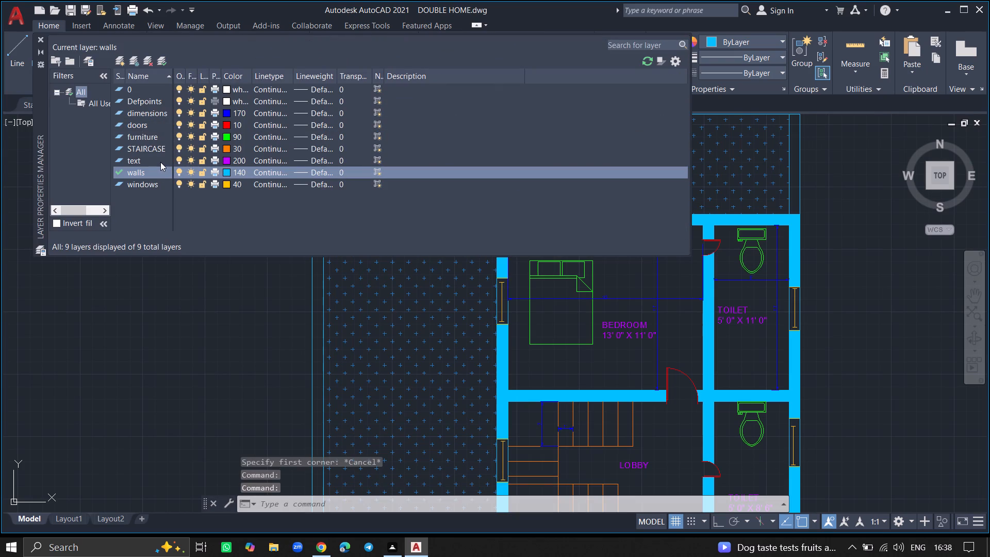
{"action": "double_click", "coordinate": [160, 162]}
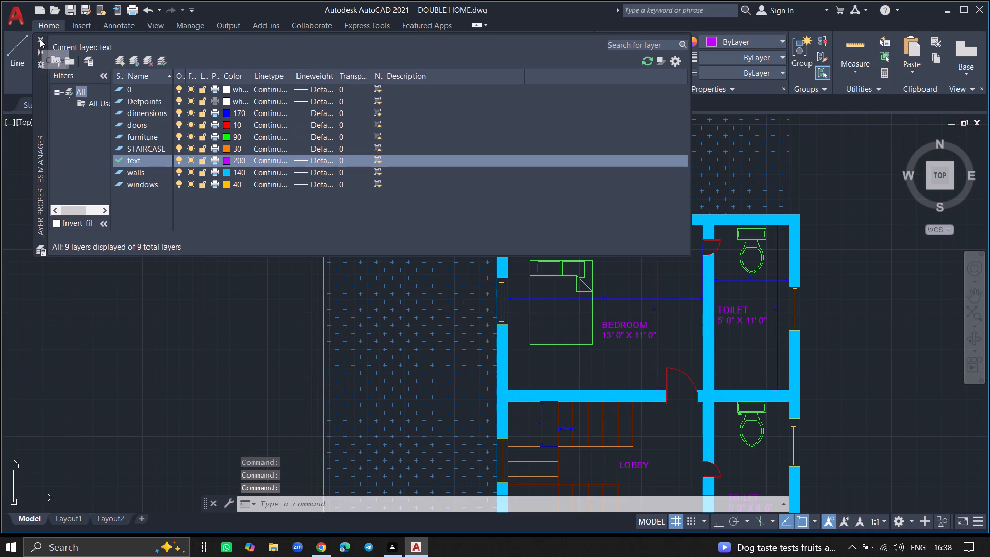
{"action": "left_click", "coordinate": [40, 39]}
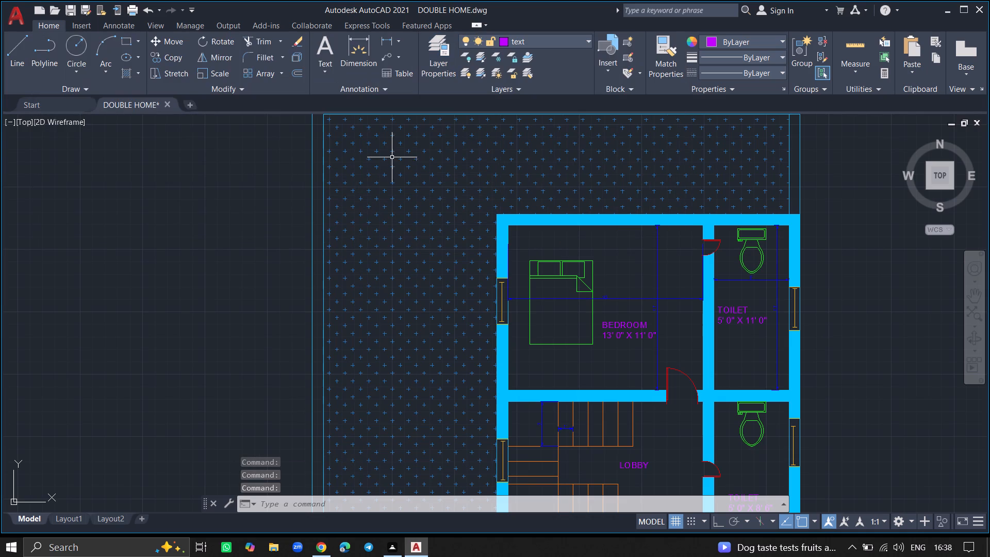
Add the multiline text label GARDEN in the hatched yard, above and to the left of the bedroom.
{"action": "type", "text": "MTEXT"}
{"action": "key", "text": "Return"}
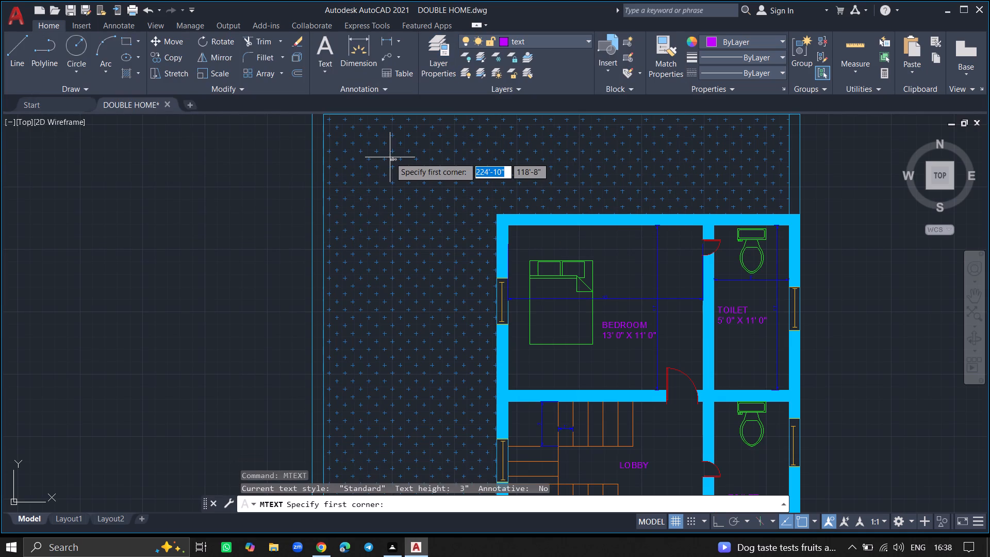
{"action": "left_click", "coordinate": [403, 141]}
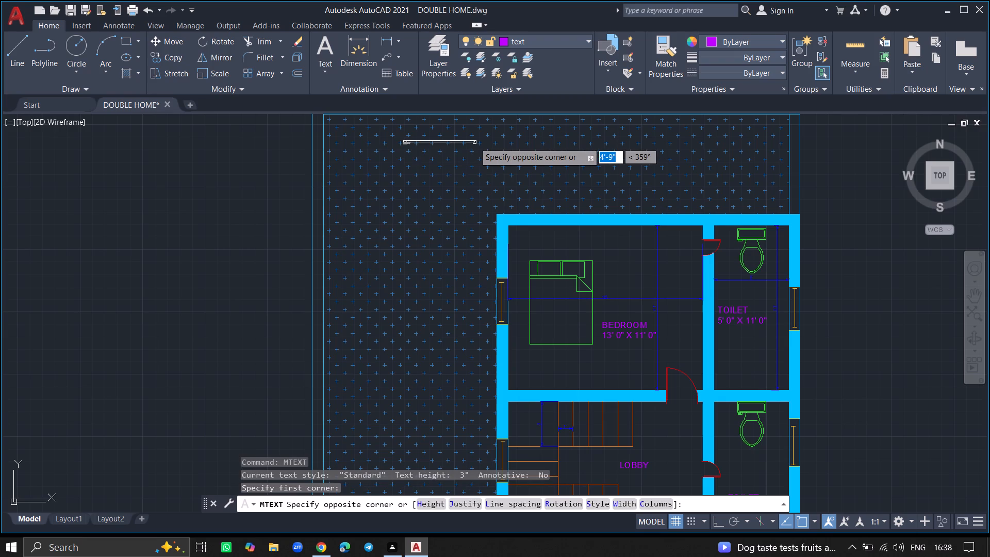
{"action": "left_click", "coordinate": [502, 156]}
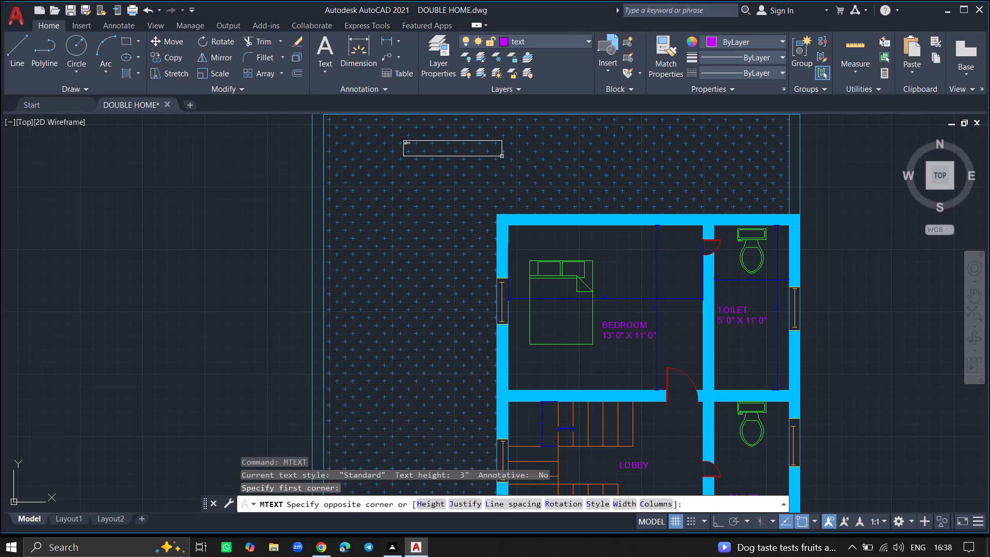
{"action": "type", "text": "GARDEN"}
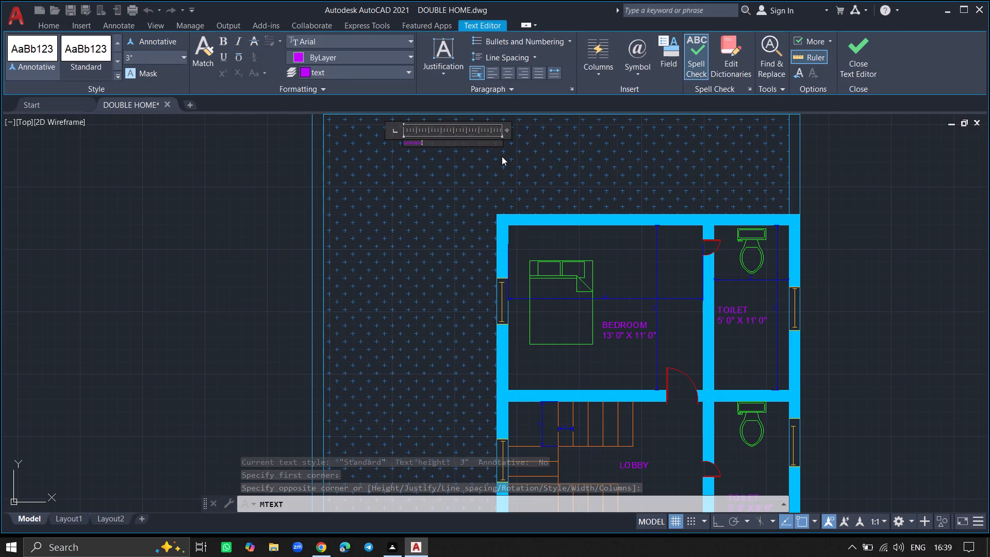
{"action": "scroll", "coordinate": [502, 156], "scroll_direction": "up", "scroll_amount": 2, "text": "ctrl"}
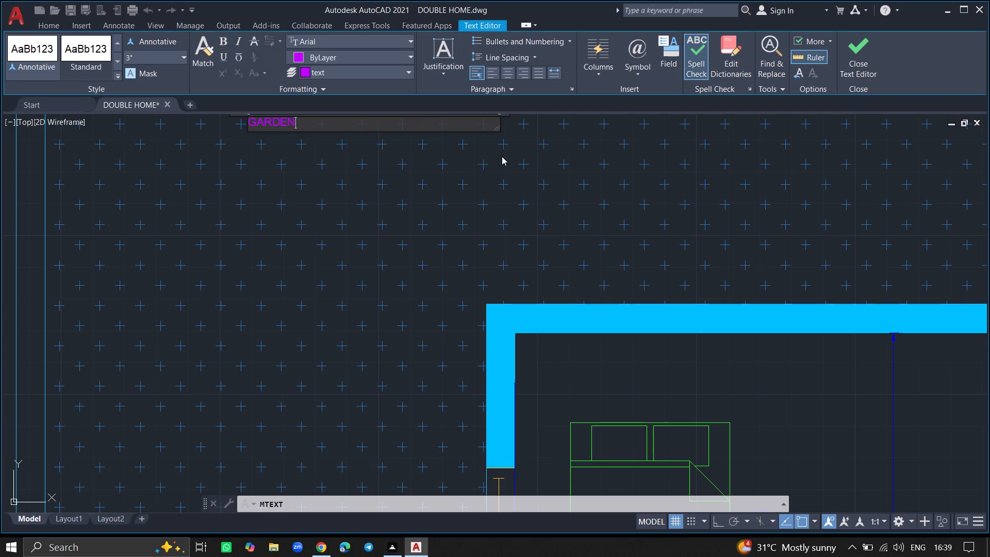
{"action": "key", "text": "Return"}
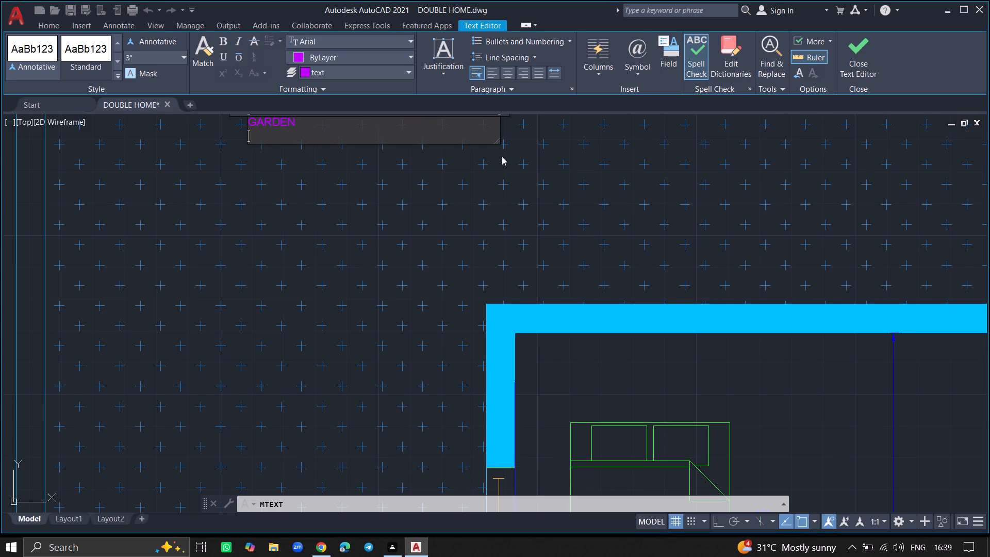
{"action": "left_click", "coordinate": [473, 220]}
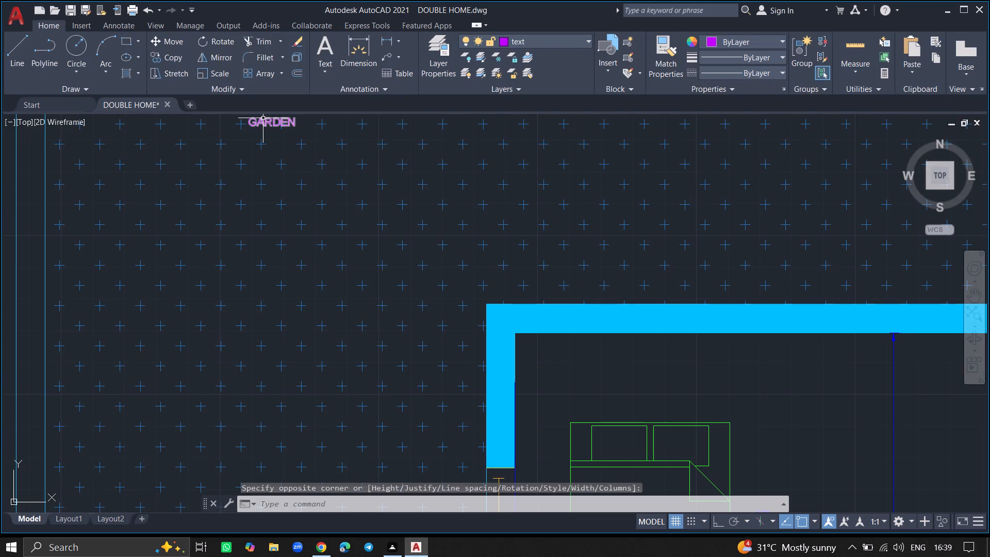
Set the text height of the GARDEN label to 5".
{"action": "left_click", "coordinate": [262, 118]}
{"action": "key", "text": "p"}
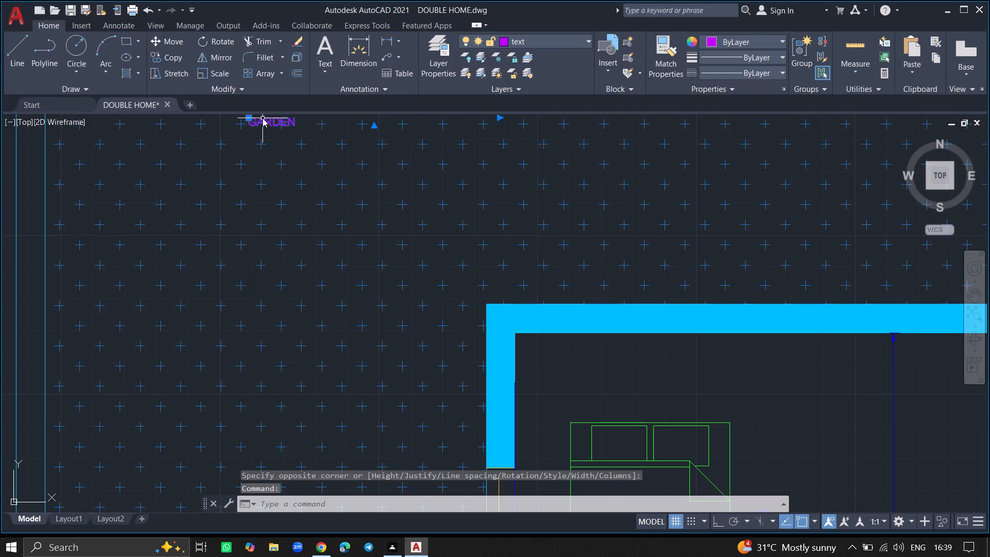
{"action": "key", "text": "r"}
{"action": "key", "text": "Return"}
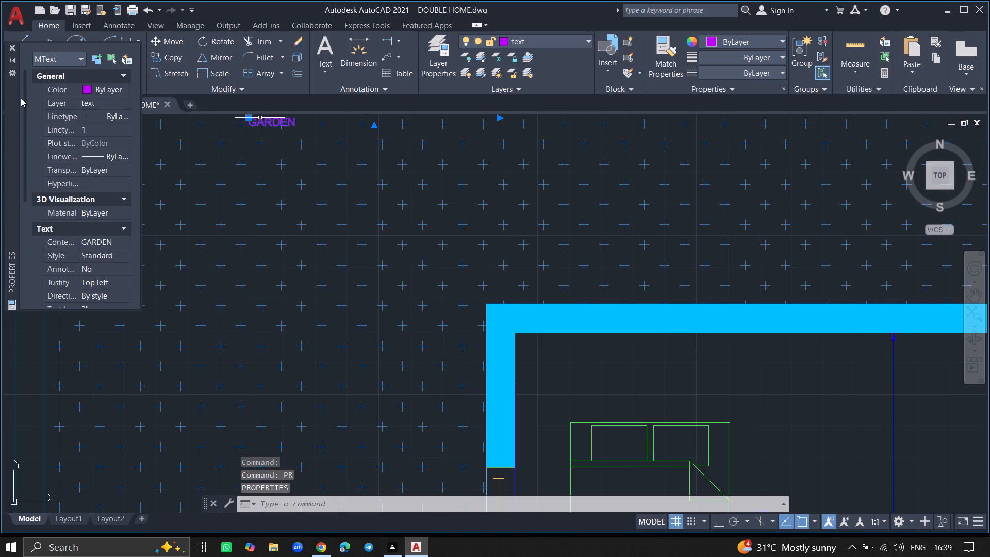
{"action": "left_click", "coordinate": [26, 203]}
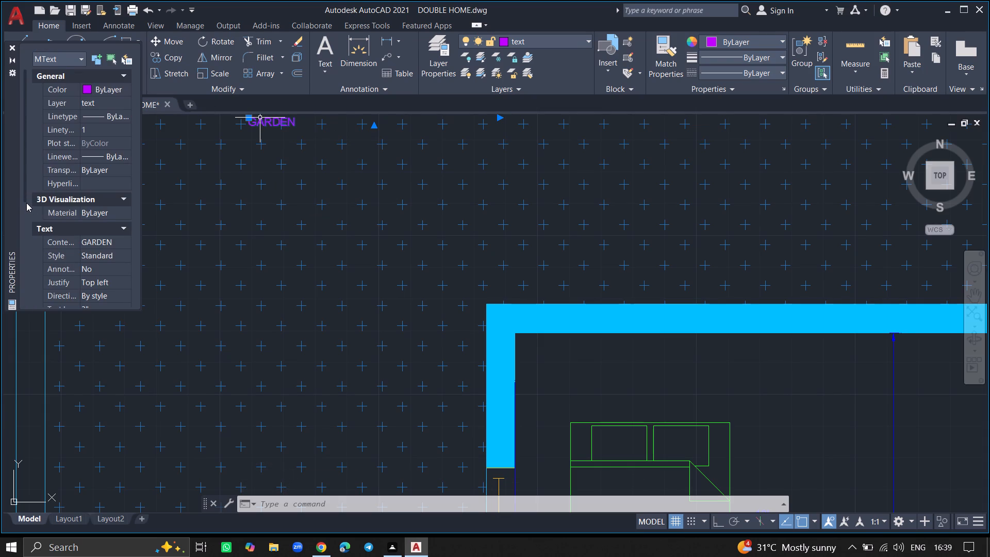
{"action": "left_click", "coordinate": [24, 202]}
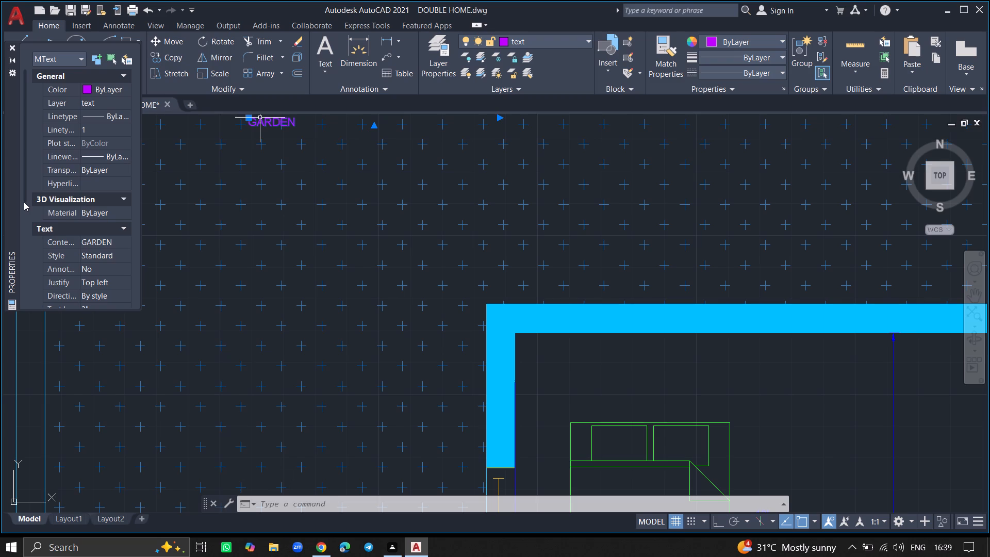
{"action": "left_click", "coordinate": [23, 204]}
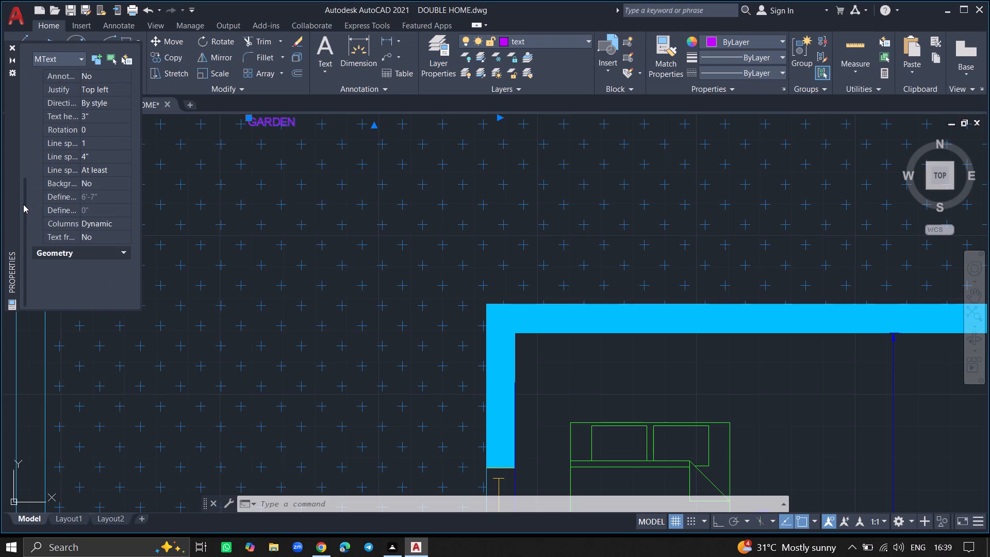
{"action": "left_click", "coordinate": [101, 110]}
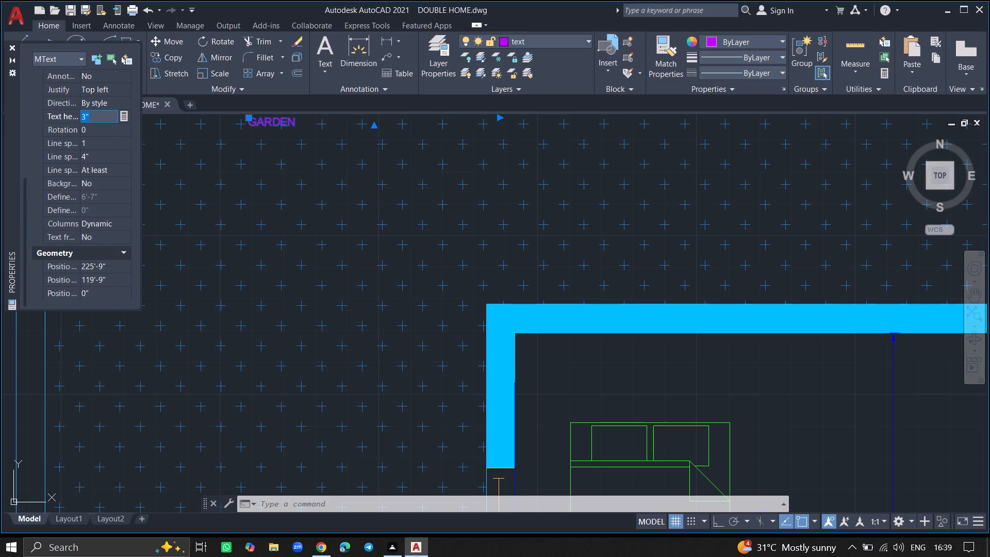
{"action": "key", "text": "BackSpace"}
{"action": "key", "text": "5"}
{"action": "key", "text": "shift+quotedbl"}
{"action": "left_click", "coordinate": [201, 205]}
{"action": "left_click", "coordinate": [12, 44]}
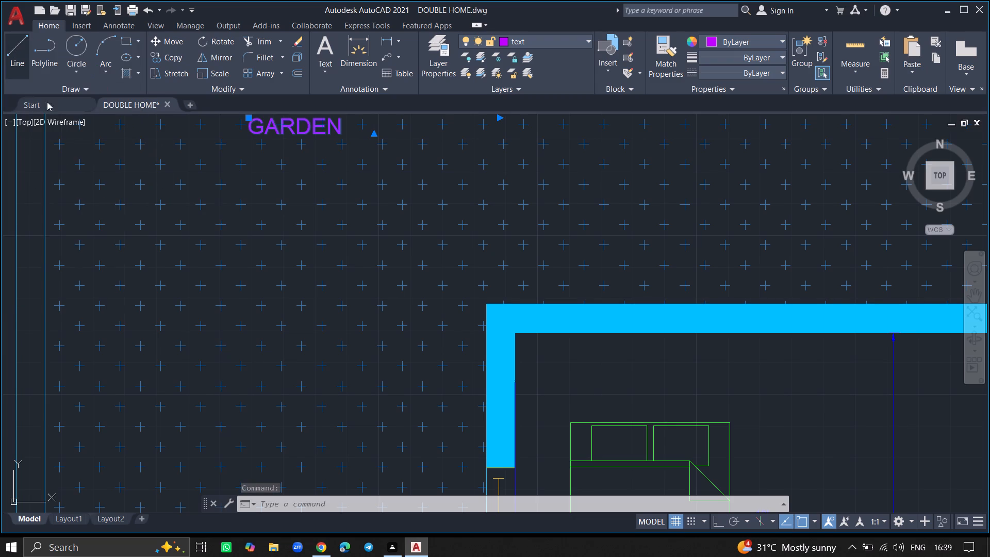
{"action": "key", "text": "Escape"}
Make the walls layer current for drawing new wall lines beside the finished plan.
{"action": "scroll", "coordinate": [87, 151], "scroll_direction": "down", "scroll_amount": 2, "text": "ctrl"}
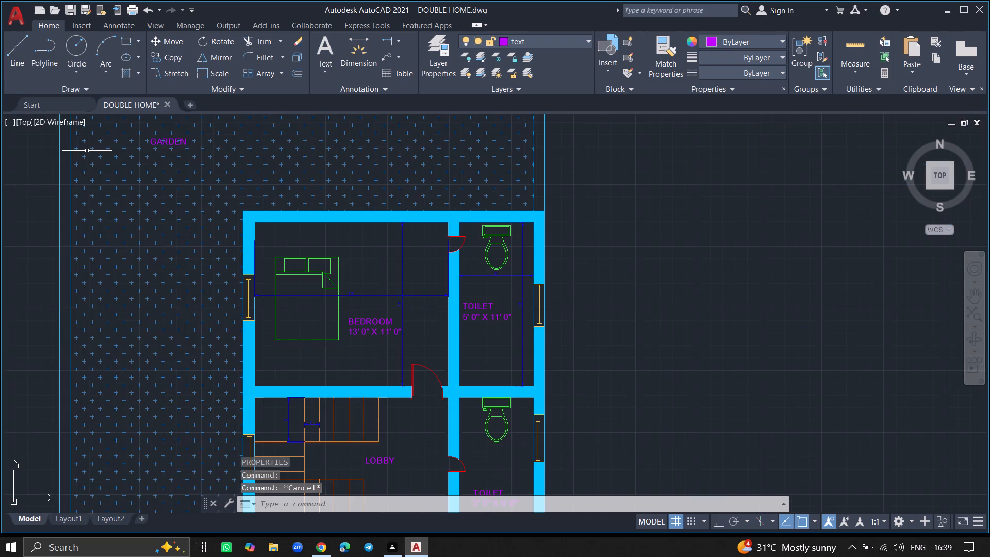
{"action": "scroll", "coordinate": [87, 151], "scroll_direction": "down", "scroll_amount": 4, "text": "ctrl"}
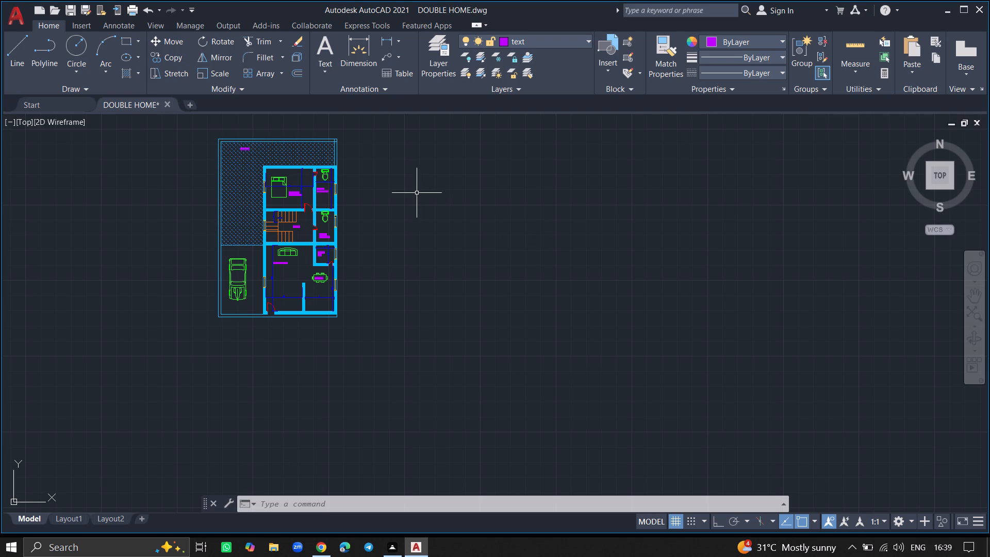
{"action": "type", "text": "XL"}
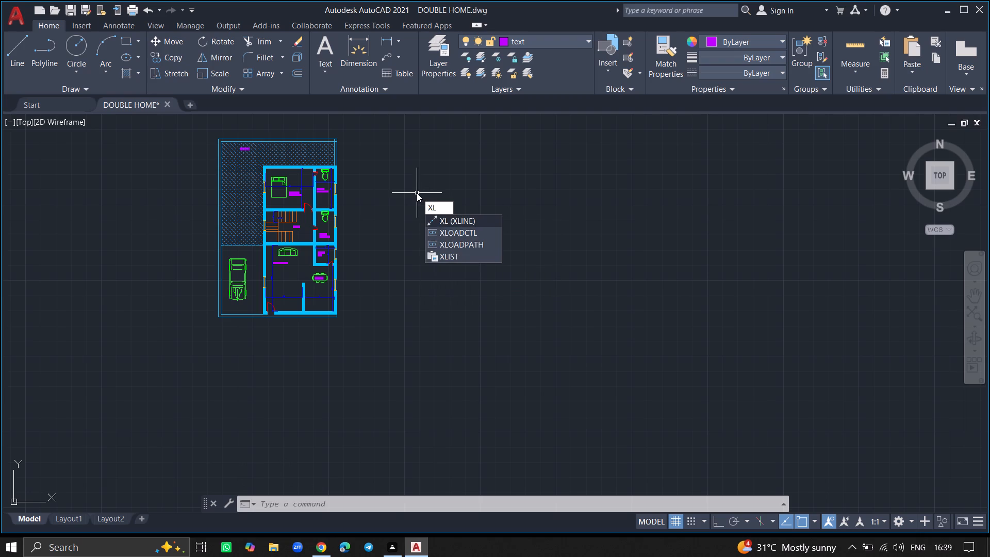
{"action": "key", "text": "Return"}
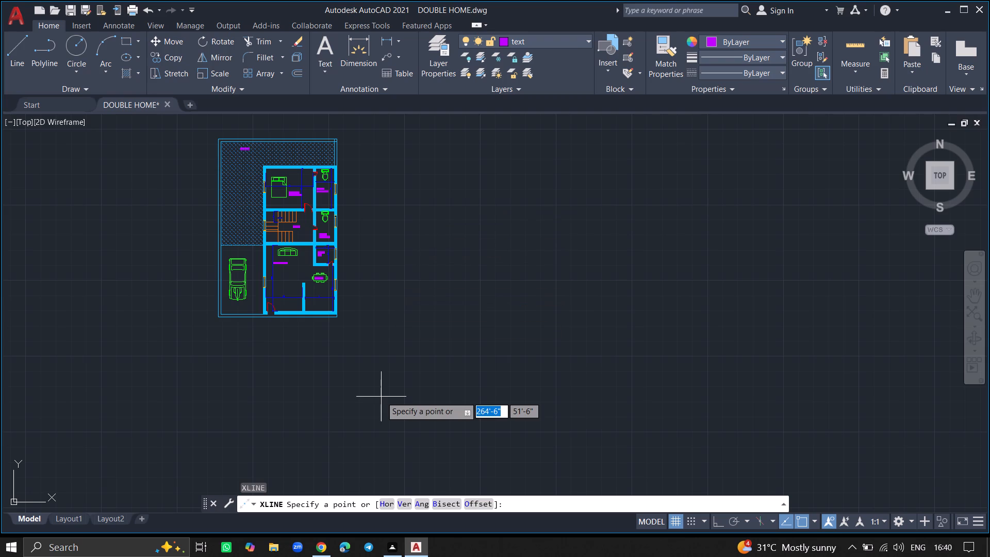
{"action": "left_click", "coordinate": [442, 70]}
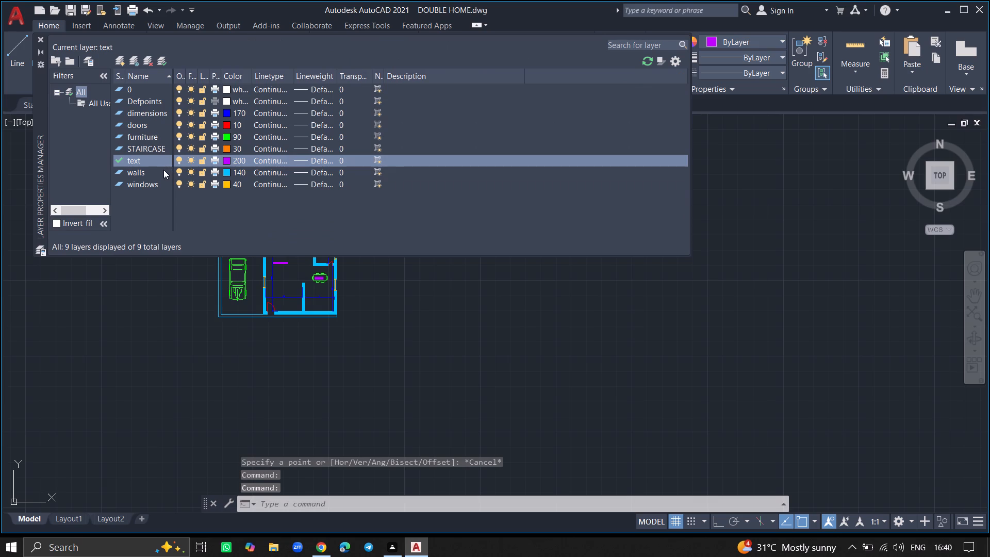
{"action": "double_click", "coordinate": [163, 173]}
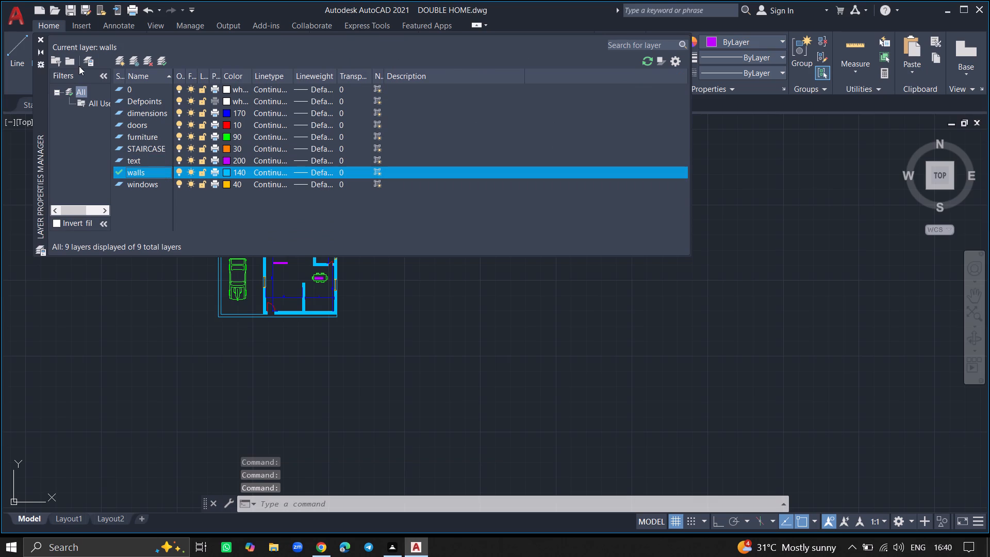
{"action": "left_click", "coordinate": [41, 37]}
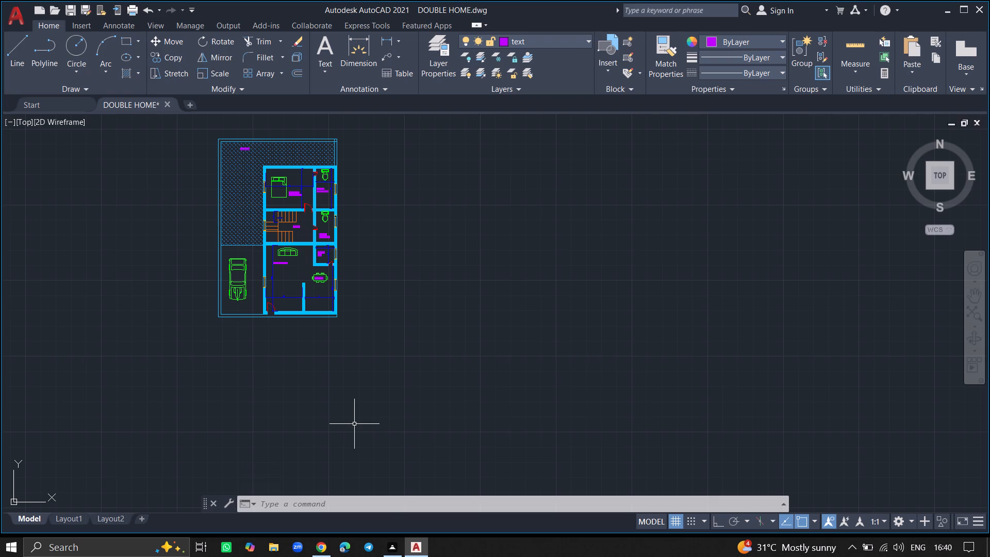
Draw a vertical construction line in the empty area east of the floor plan, at about X 328'-10".
{"action": "type", "text": "XL"}
{"action": "key", "text": "Return"}
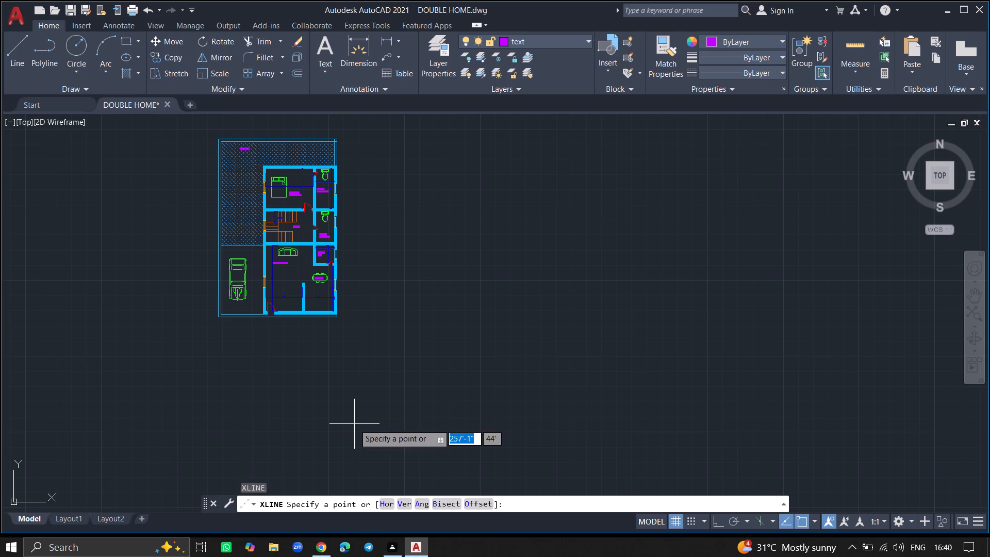
{"action": "left_click", "coordinate": [404, 502]}
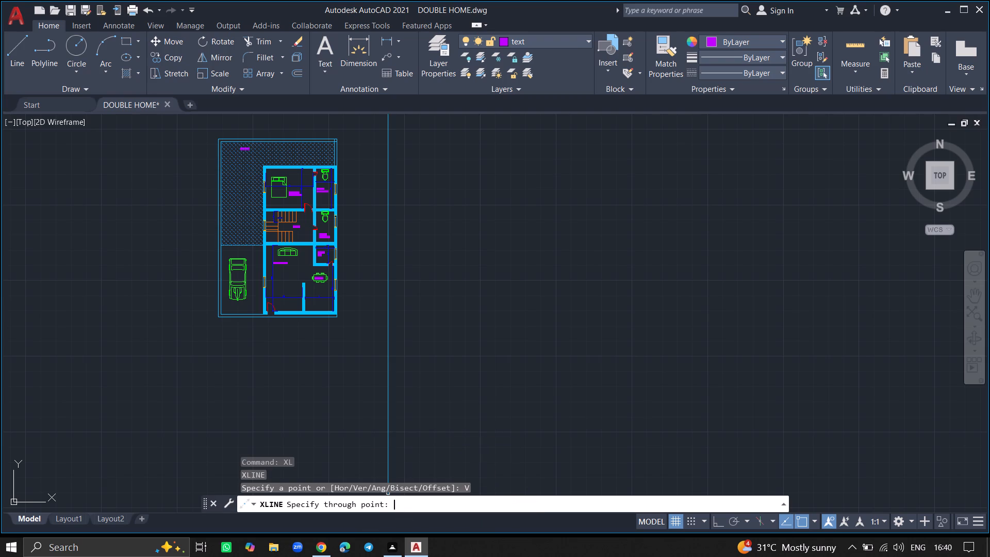
{"action": "left_click", "coordinate": [615, 346]}
{"action": "key", "text": "Return"}
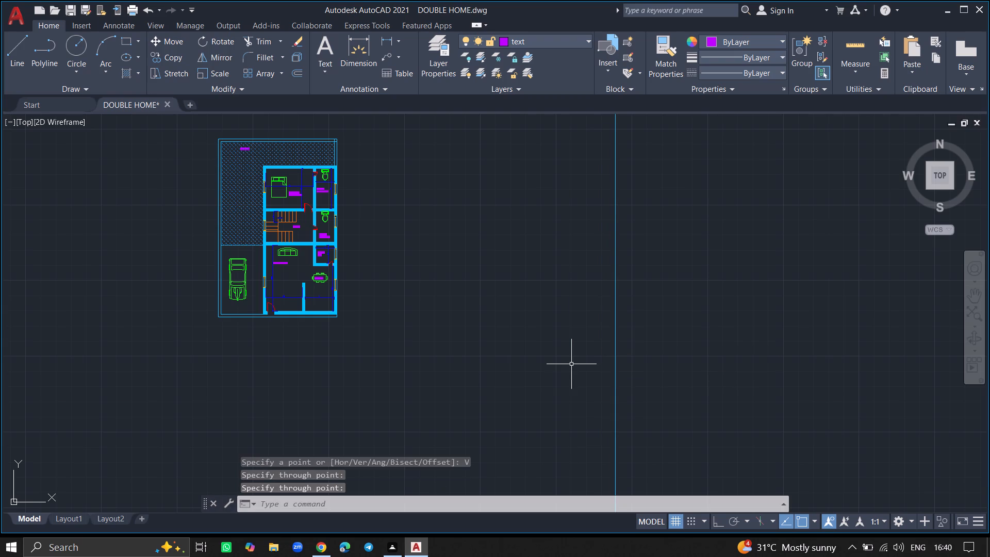
Draw a horizontal construction line crossing the vertical one, at about Y 79', level with the lower part of the plan.
{"action": "type", "text": "XL"}
{"action": "key", "text": "Return"}
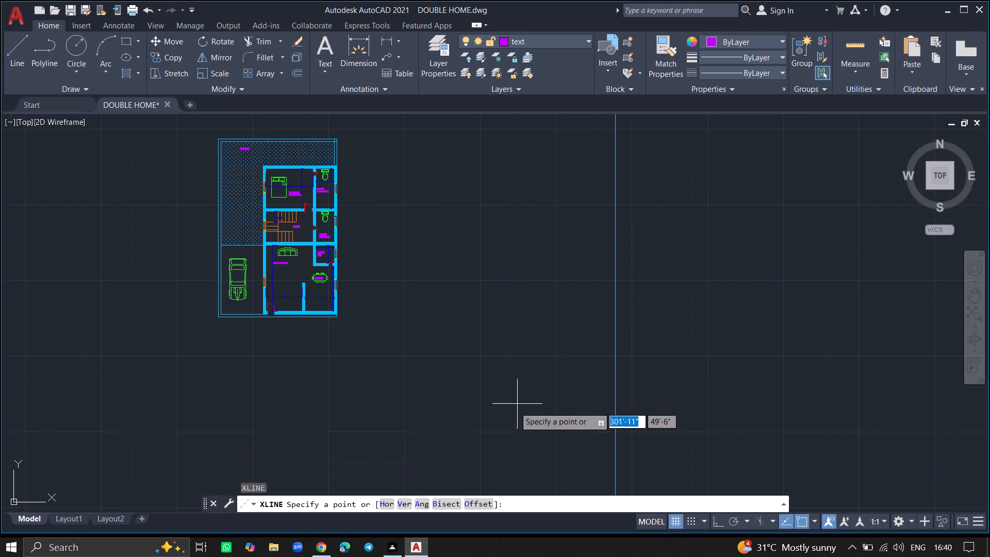
{"action": "left_click", "coordinate": [388, 503]}
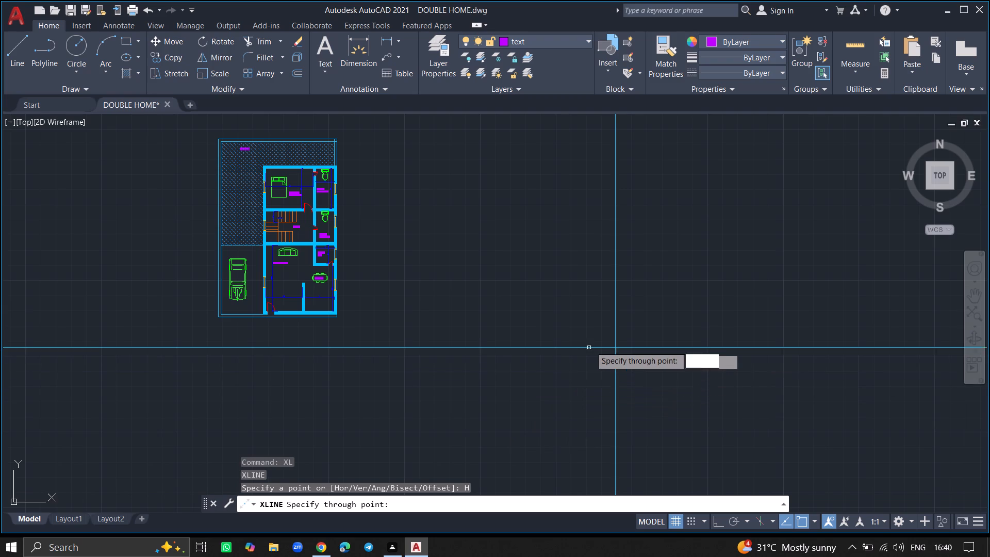
{"action": "left_click", "coordinate": [618, 297]}
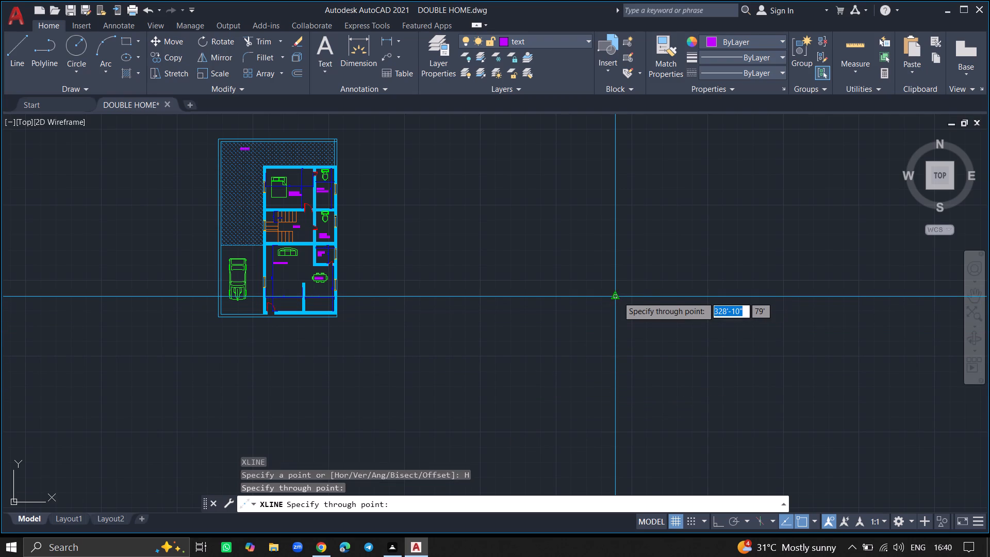
{"action": "key", "text": "Return"}
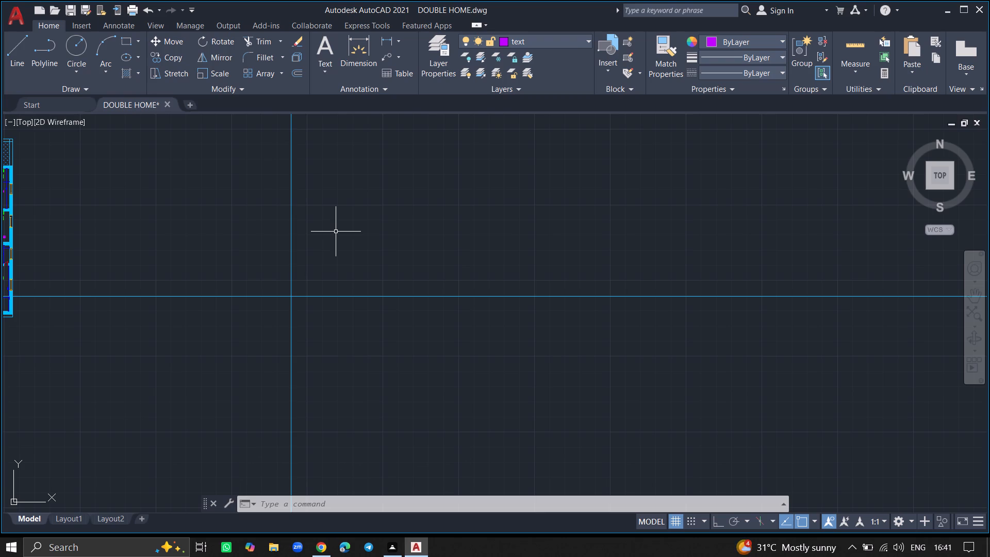
Offset the vertical construction line 9" to the right and the horizontal one 9" downward to form wall pairs.
{"action": "type", "text": "OFF"}
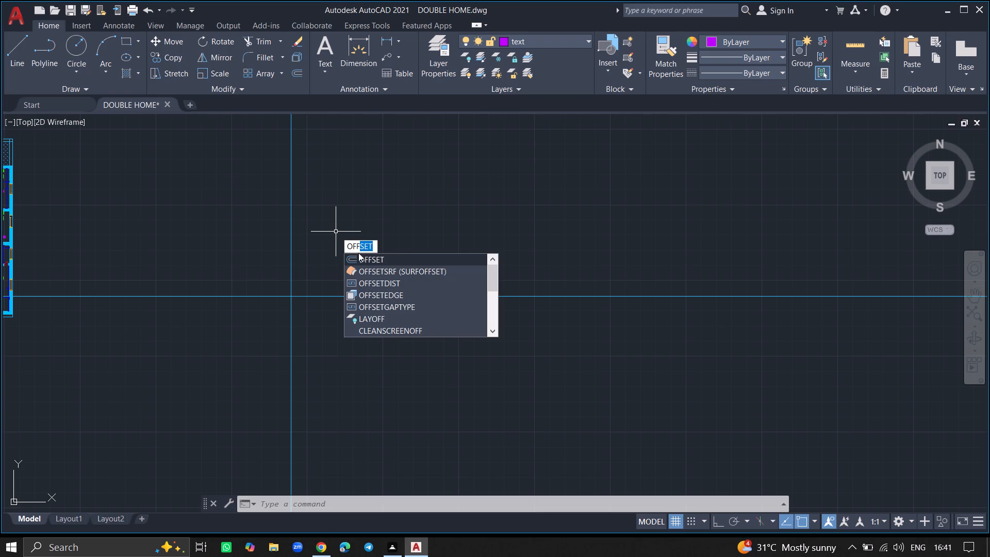
{"action": "left_click", "coordinate": [362, 258]}
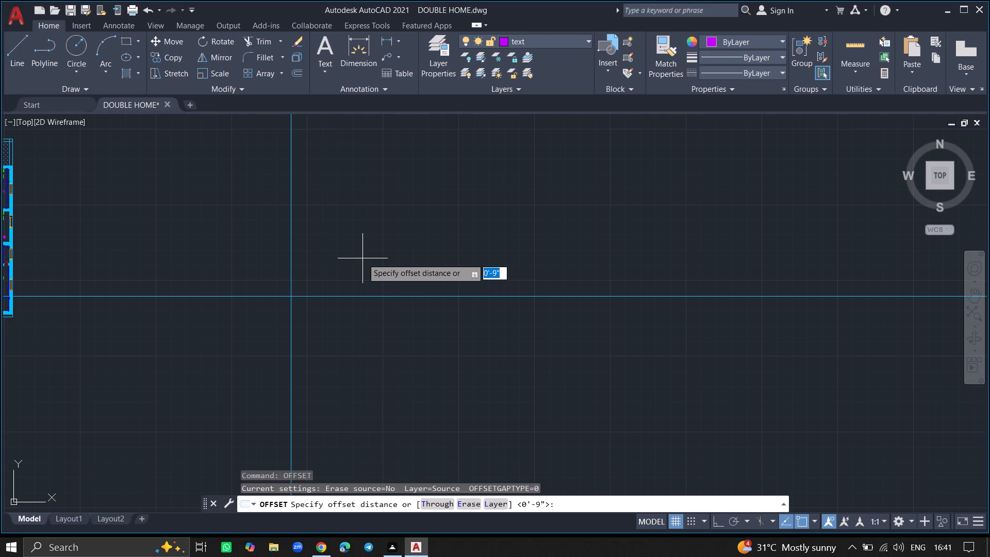
{"action": "key", "text": "Return"}
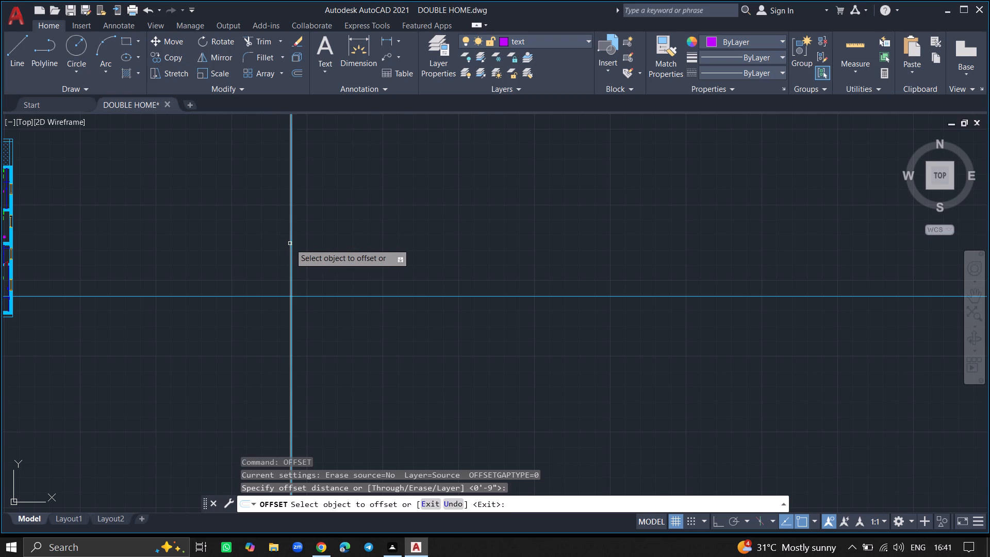
{"action": "left_click", "coordinate": [290, 243]}
{"action": "left_click", "coordinate": [386, 267]}
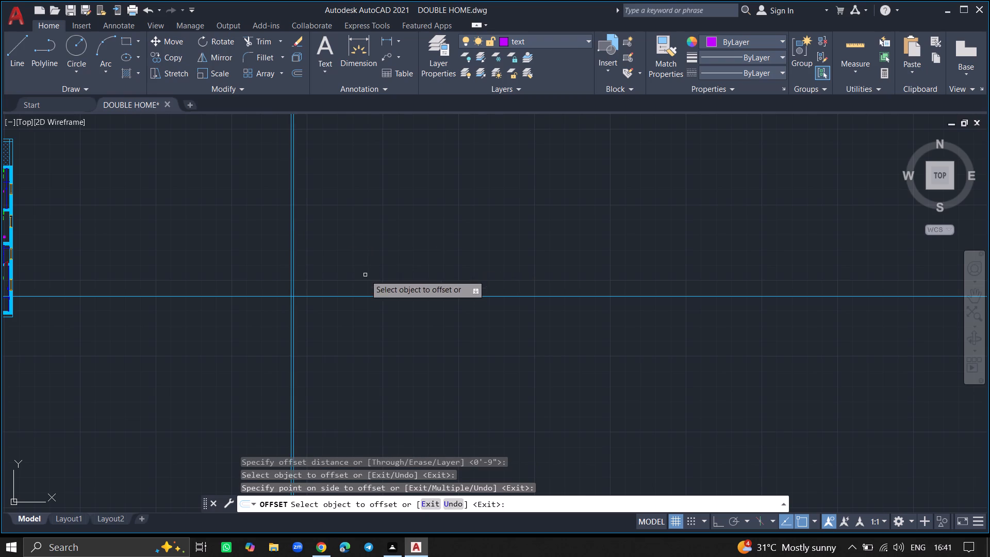
{"action": "scroll", "coordinate": [304, 301], "scroll_direction": "up", "scroll_amount": 7, "text": "ctrl"}
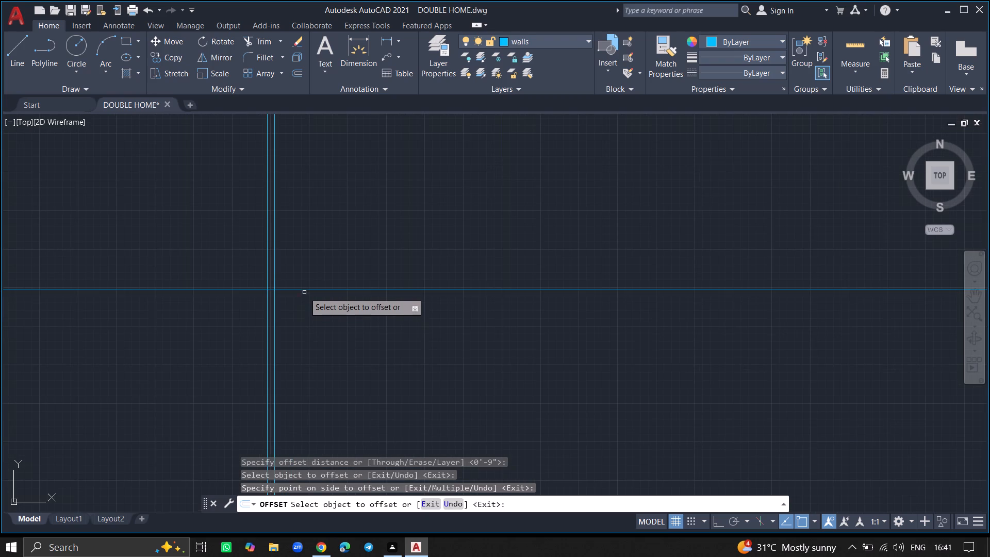
{"action": "left_click", "coordinate": [304, 290]}
{"action": "left_click", "coordinate": [296, 378]}
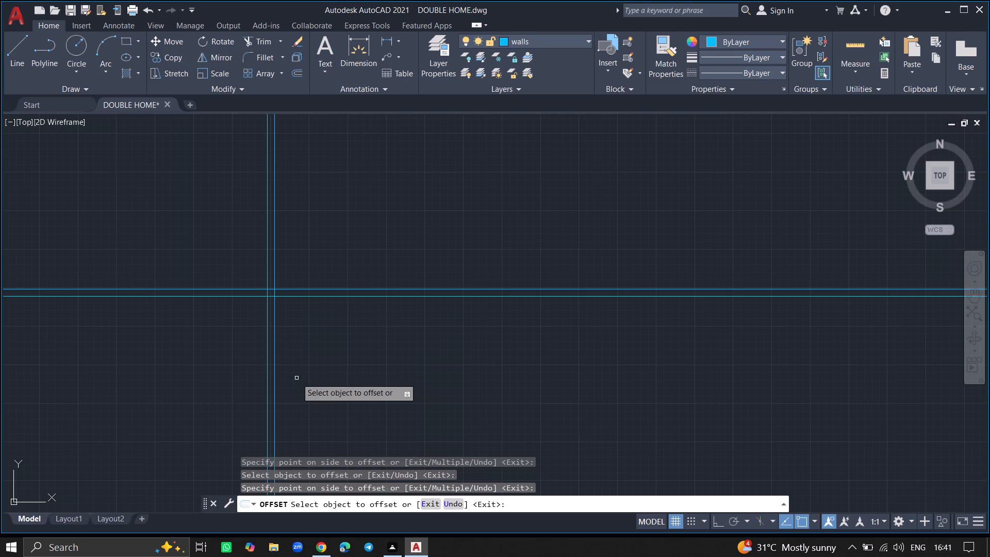
{"action": "key", "text": "Return"}
Trim the two wall line pairs beyond their intersection, removing the parts west and north of it to form the new plan's northwest corner.
{"action": "scroll", "coordinate": [296, 378], "scroll_direction": "down", "scroll_amount": 5, "text": "ctrl"}
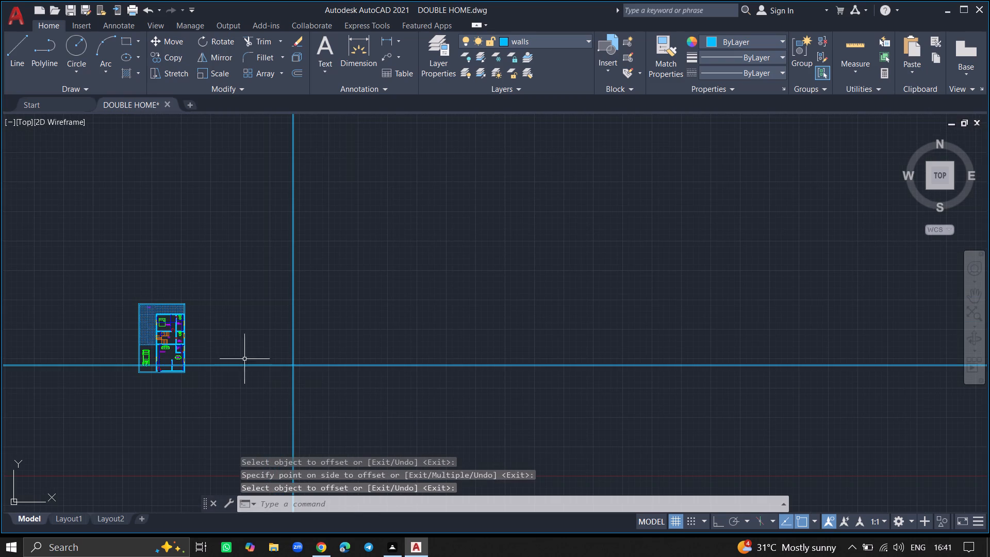
{"action": "scroll", "coordinate": [232, 354], "scroll_direction": "up", "scroll_amount": 5, "text": "ctrl"}
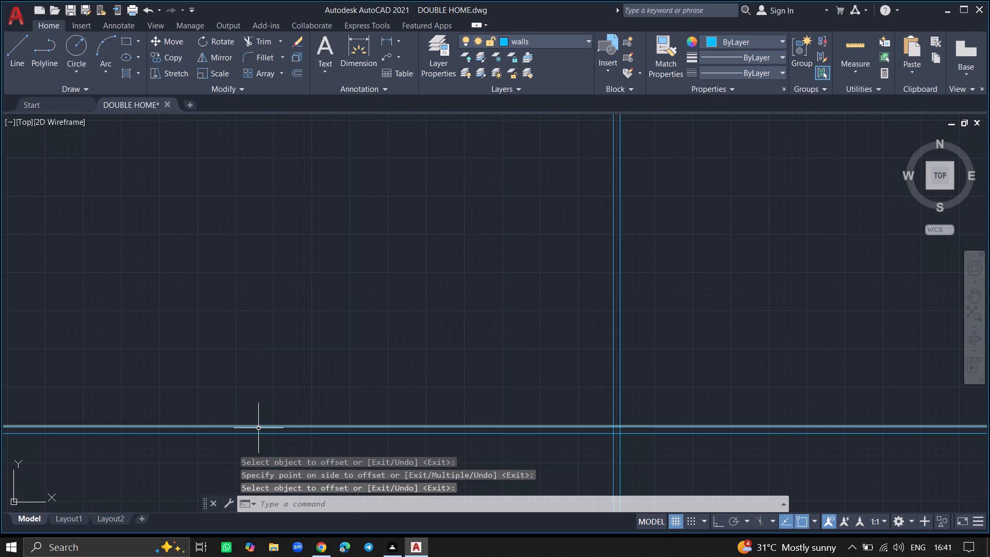
{"action": "scroll", "coordinate": [258, 428], "scroll_direction": "down", "scroll_amount": 3, "text": "ctrl"}
{"action": "scroll", "coordinate": [260, 452], "scroll_direction": "up", "scroll_amount": 7, "text": "ctrl"}
{"action": "scroll", "coordinate": [260, 452], "scroll_direction": "down", "scroll_amount": 2, "text": "ctrl"}
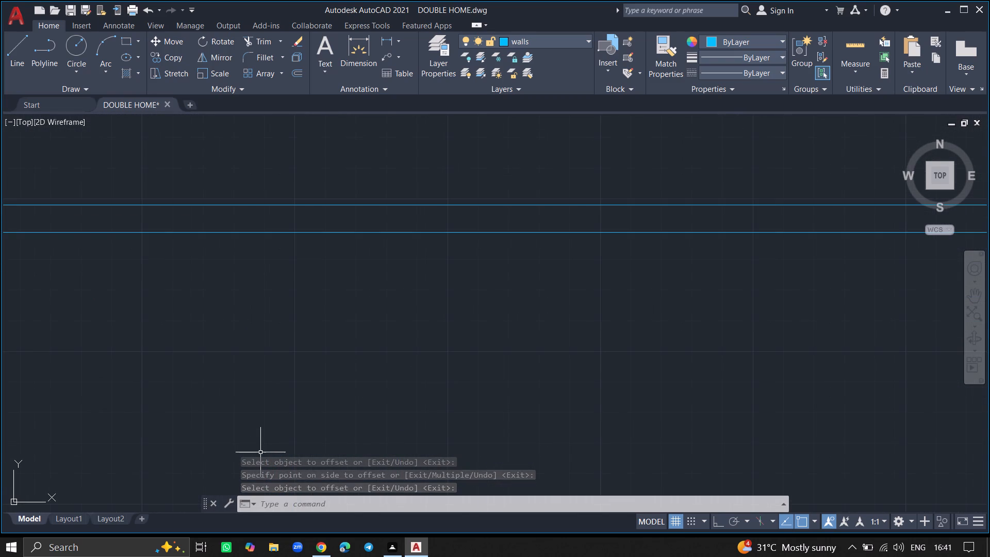
{"action": "scroll", "coordinate": [260, 452], "scroll_direction": "down", "scroll_amount": 2, "text": "ctrl"}
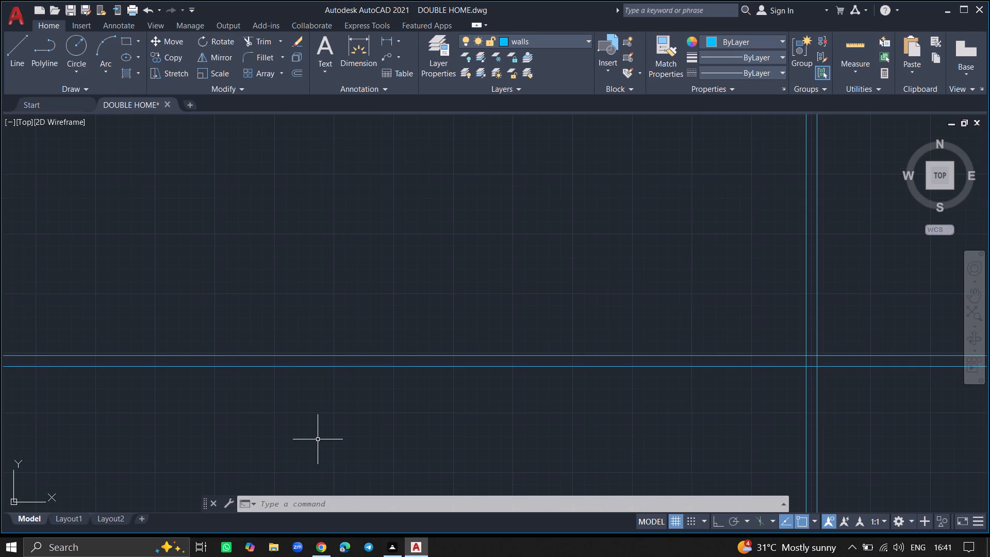
{"action": "type", "text": "TRIM"}
{"action": "key", "text": "Return"}
{"action": "left_click", "coordinate": [366, 367]}
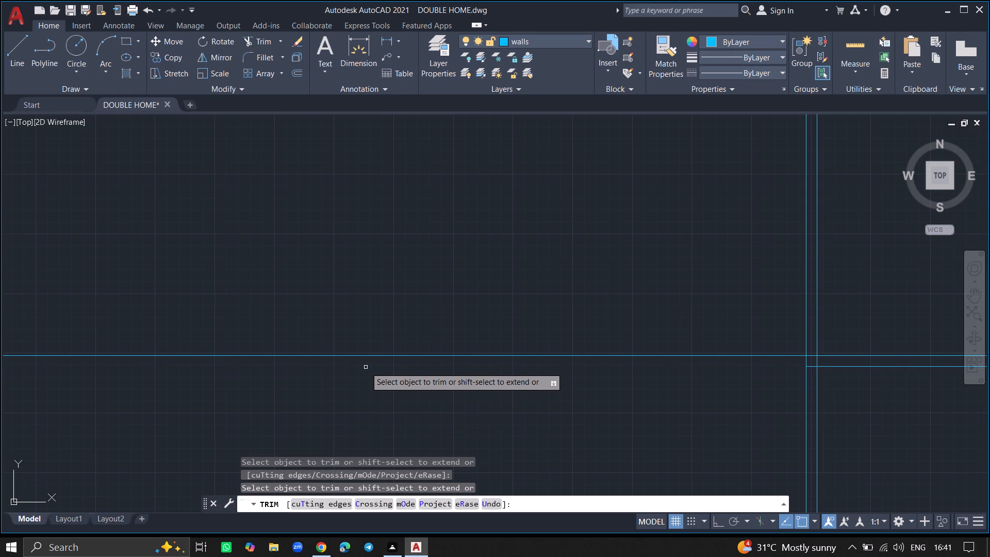
{"action": "left_click", "coordinate": [366, 356]}
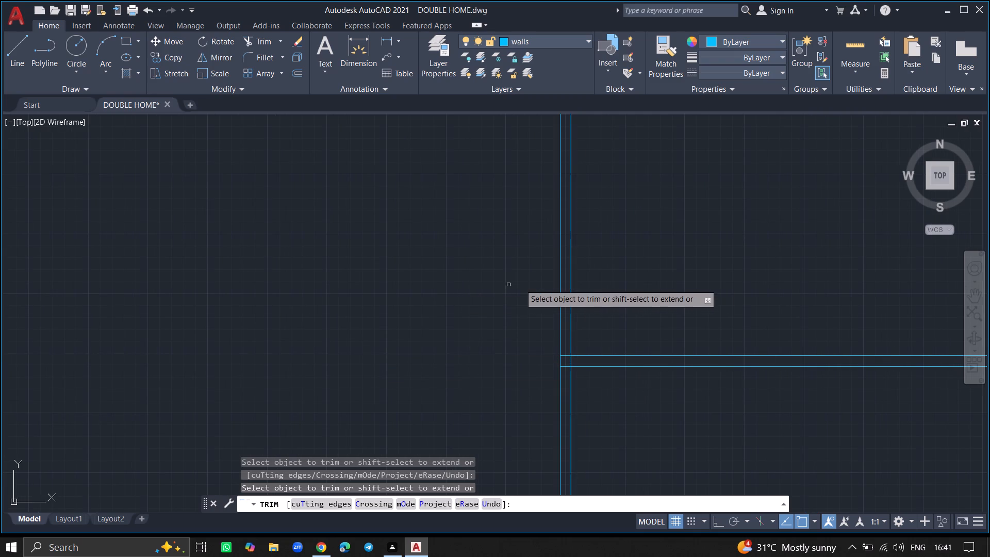
{"action": "left_click", "coordinate": [560, 280]}
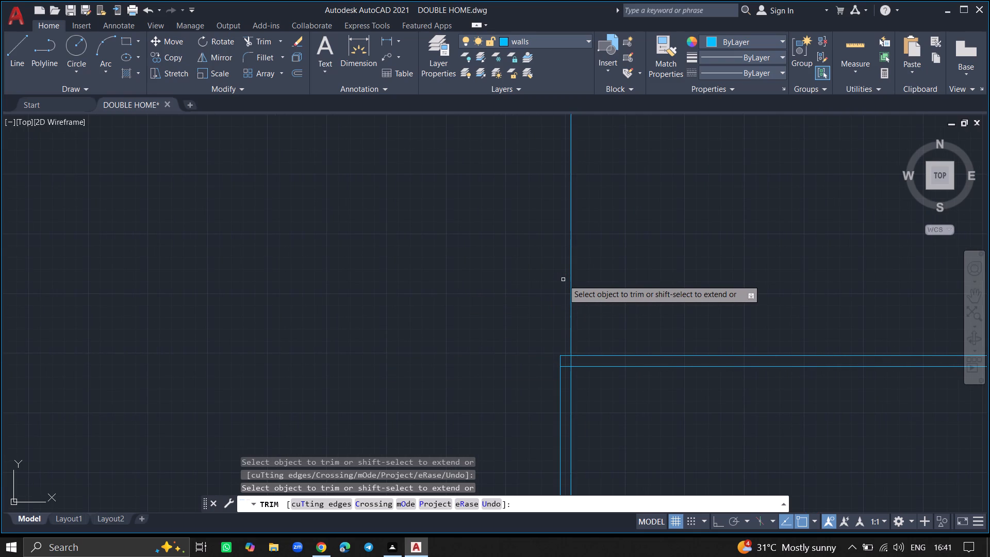
{"action": "left_click", "coordinate": [572, 282]}
{"action": "key", "text": "Return"}
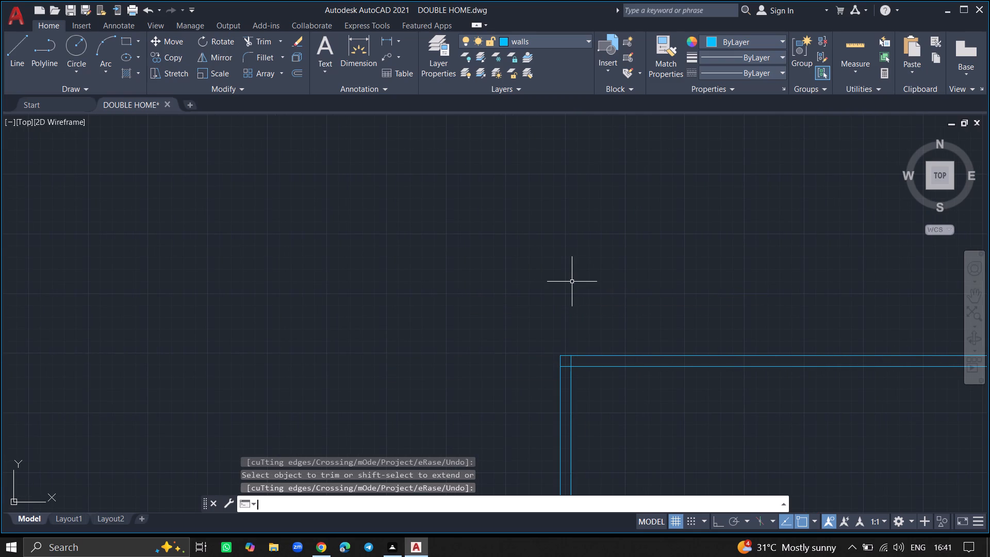
Offset the inner line of the new plan's west wall 13' to the east to set the first room's width.
{"action": "scroll", "coordinate": [572, 282], "scroll_direction": "down", "scroll_amount": 3, "text": "ctrl"}
{"action": "scroll", "coordinate": [599, 363], "scroll_direction": "up", "scroll_amount": 2, "text": "ctrl"}
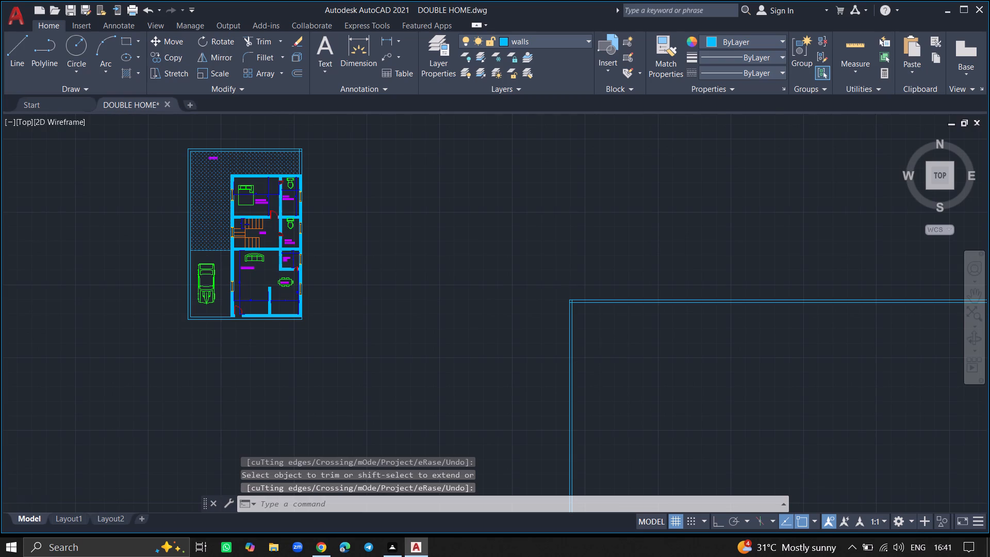
{"action": "scroll", "coordinate": [599, 363], "scroll_direction": "up", "scroll_amount": 1, "text": "ctrl"}
{"action": "scroll", "coordinate": [599, 363], "scroll_direction": "down", "scroll_amount": 2, "text": "ctrl"}
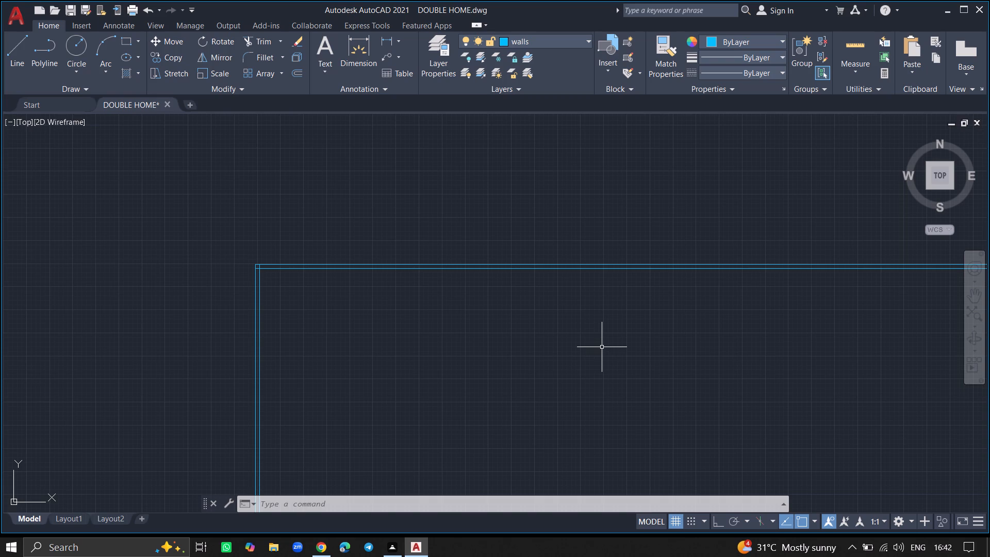
{"action": "scroll", "coordinate": [602, 347], "scroll_direction": "down", "scroll_amount": 2, "text": "ctrl"}
{"action": "scroll", "coordinate": [568, 398], "scroll_direction": "up", "scroll_amount": 2, "text": "ctrl"}
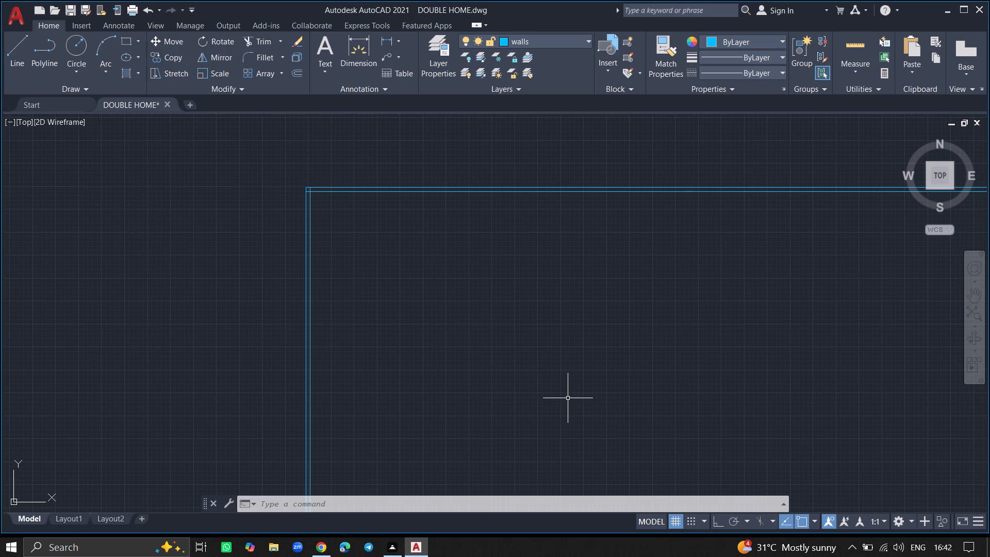
{"action": "type", "text": "OFFSET"}
{"action": "key", "text": "Return"}
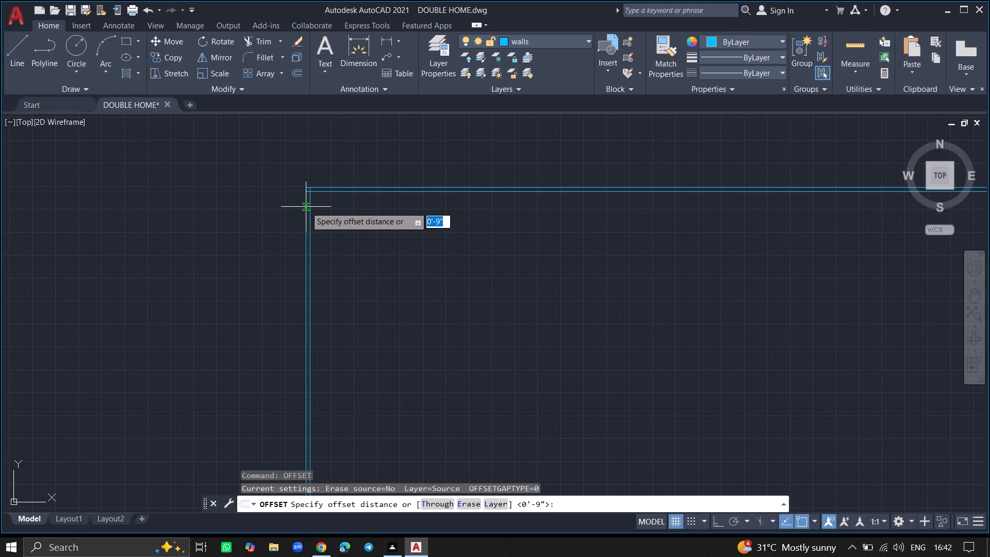
{"action": "scroll", "coordinate": [313, 207], "scroll_direction": "up", "scroll_amount": 3, "text": "ctrl"}
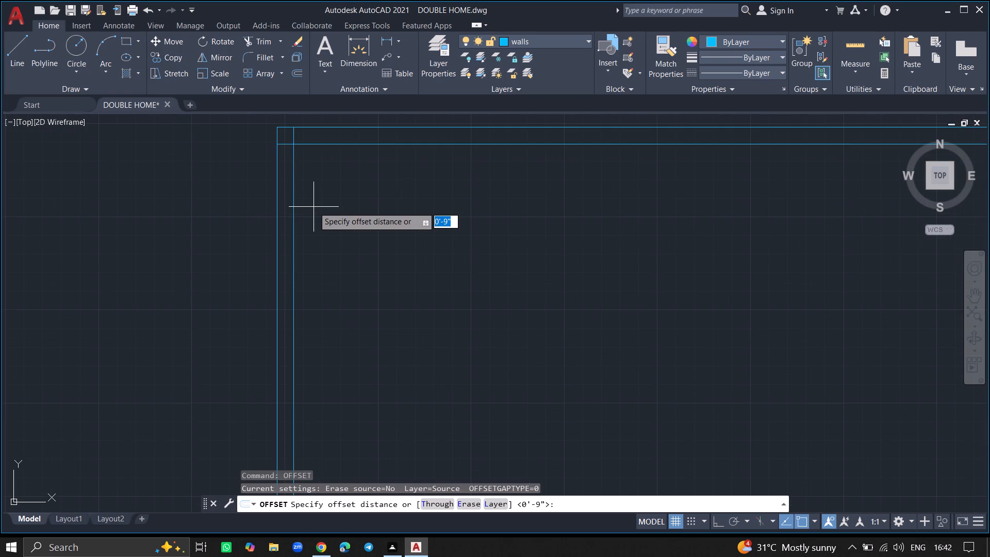
{"action": "type", "text": "13"}
{"action": "key", "text": "apostrophe"}
{"action": "key", "text": "Return"}
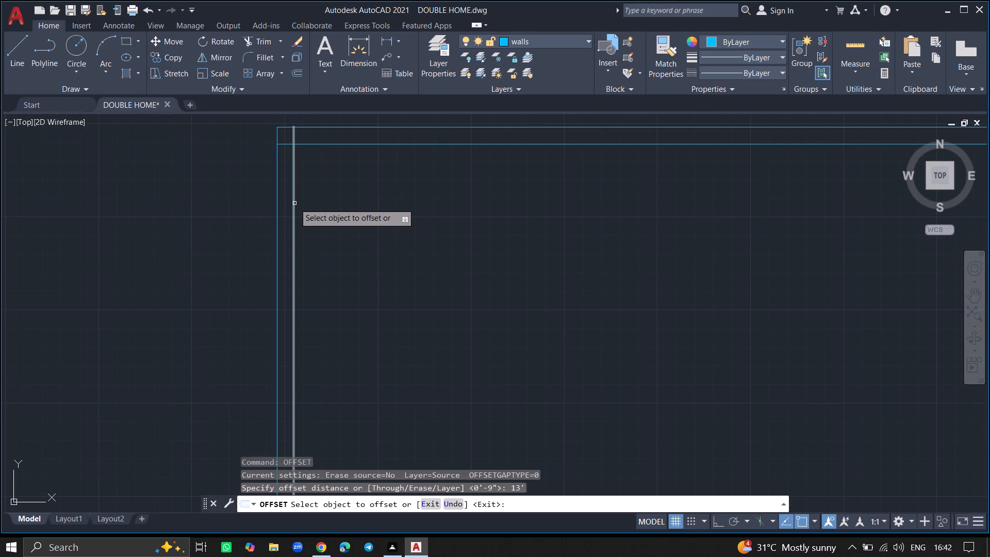
{"action": "left_click", "coordinate": [294, 203]}
{"action": "left_click", "coordinate": [365, 204]}
{"action": "key", "text": "Return"}
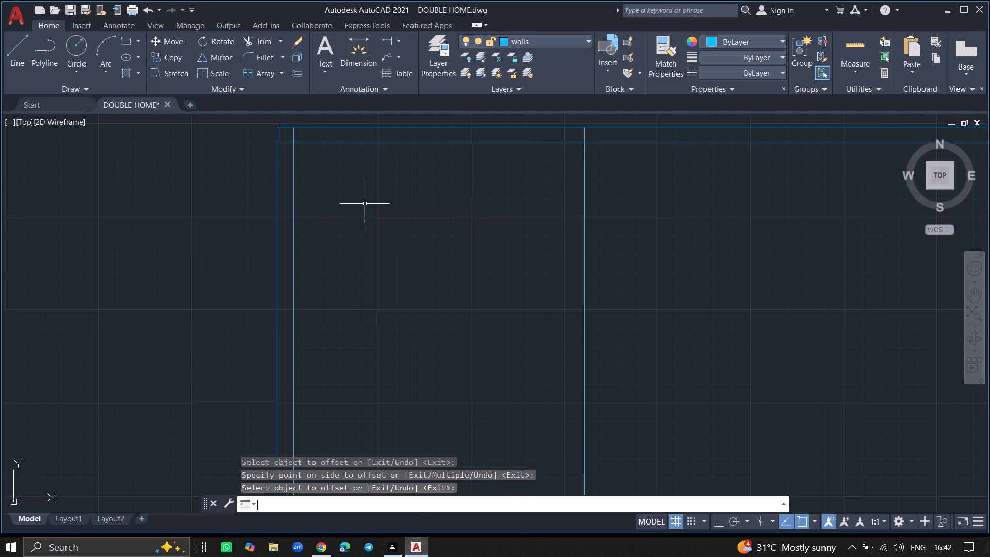
Offset the new vertical line at the first room's east side 9" to the east to give that wall its thickness.
{"action": "type", "text": "OFFSET"}
{"action": "key", "text": "Return"}
{"action": "key", "text": "9"}
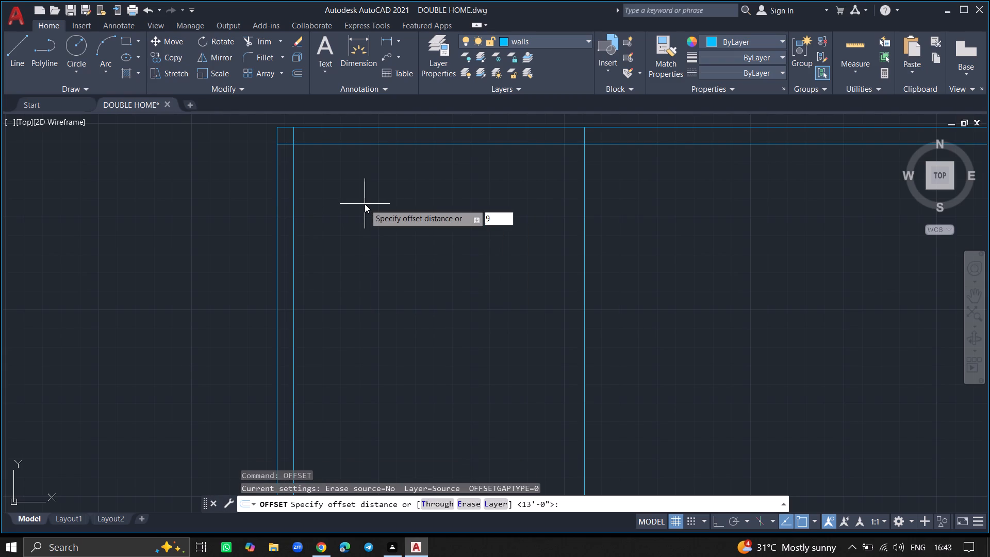
{"action": "key", "text": "shift+quotedbl"}
{"action": "key", "text": "Return"}
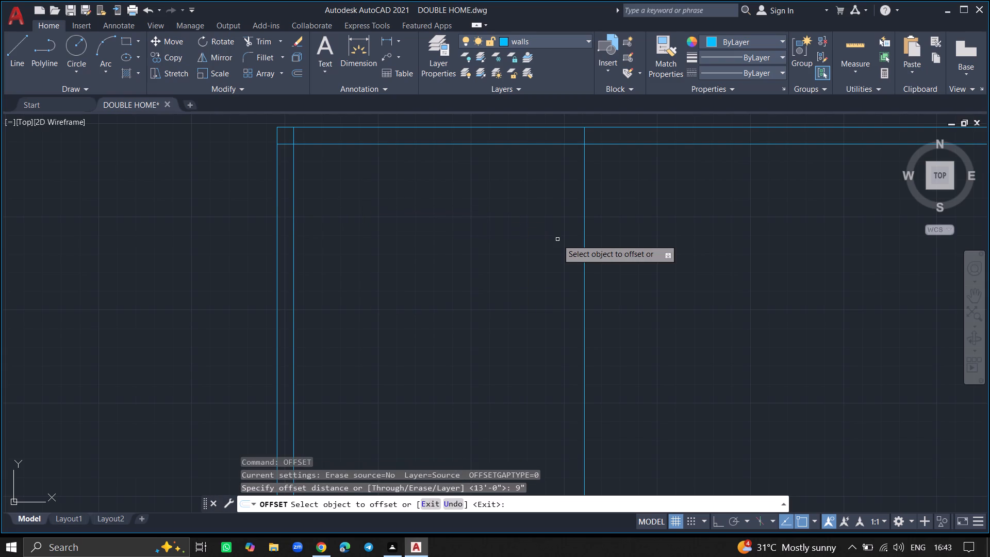
{"action": "left_click", "coordinate": [584, 240]}
{"action": "left_click", "coordinate": [615, 240]}
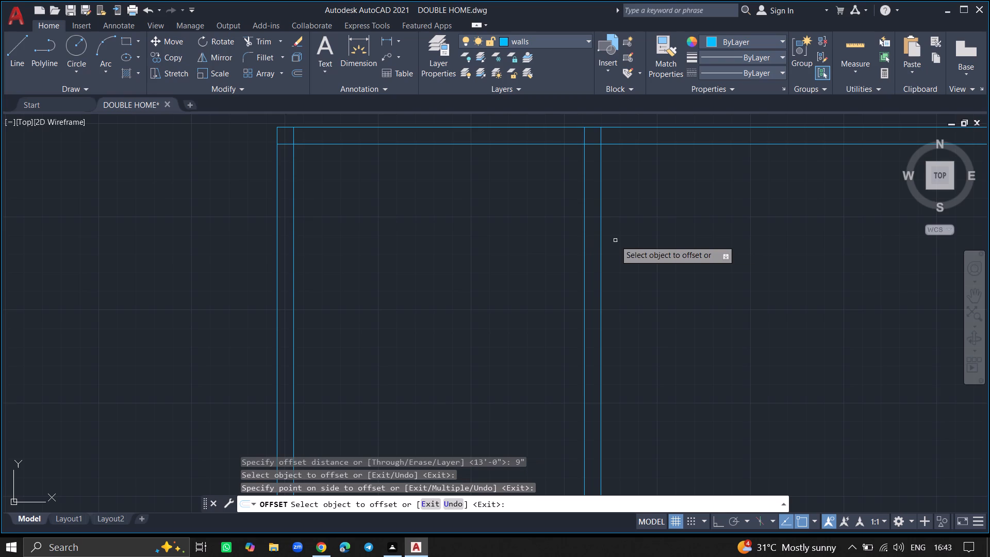
{"action": "key", "text": "Return"}
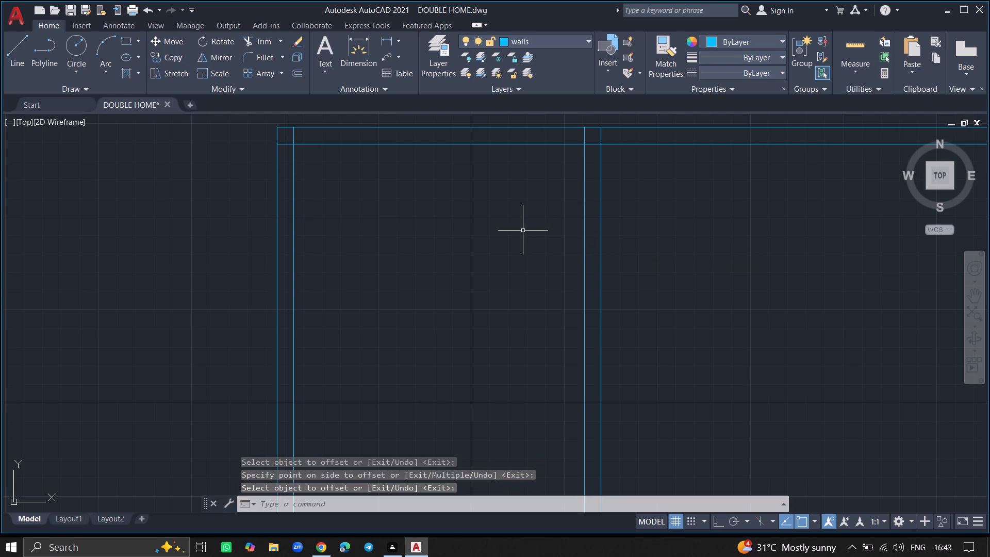
Offset the inner line of the north wall 11' to the south to set the first room's depth.
{"action": "type", "text": "OFFSET"}
{"action": "key", "text": "Return"}
{"action": "type", "text": "11"}
{"action": "key", "text": "apostrophe"}
{"action": "key", "text": "Return"}
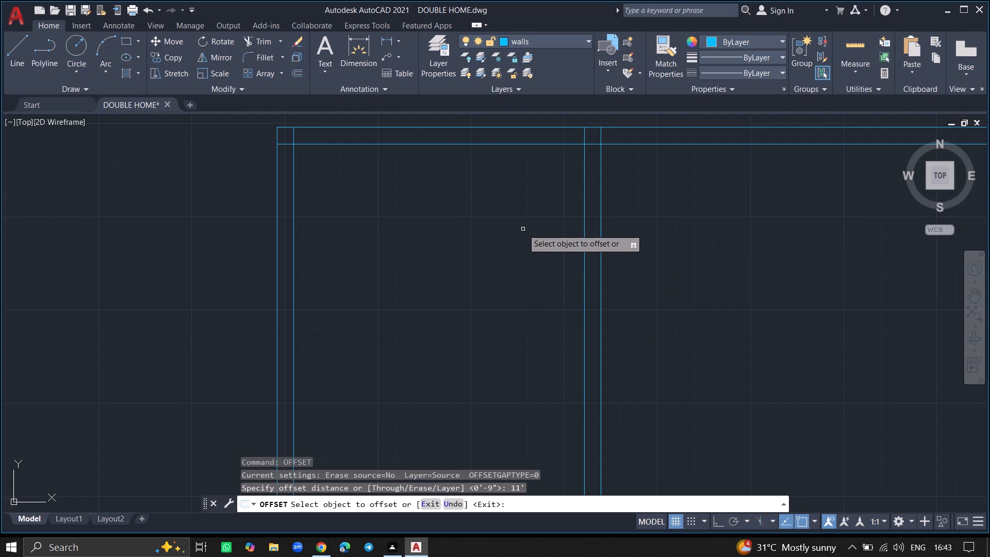
{"action": "left_click", "coordinate": [555, 142]}
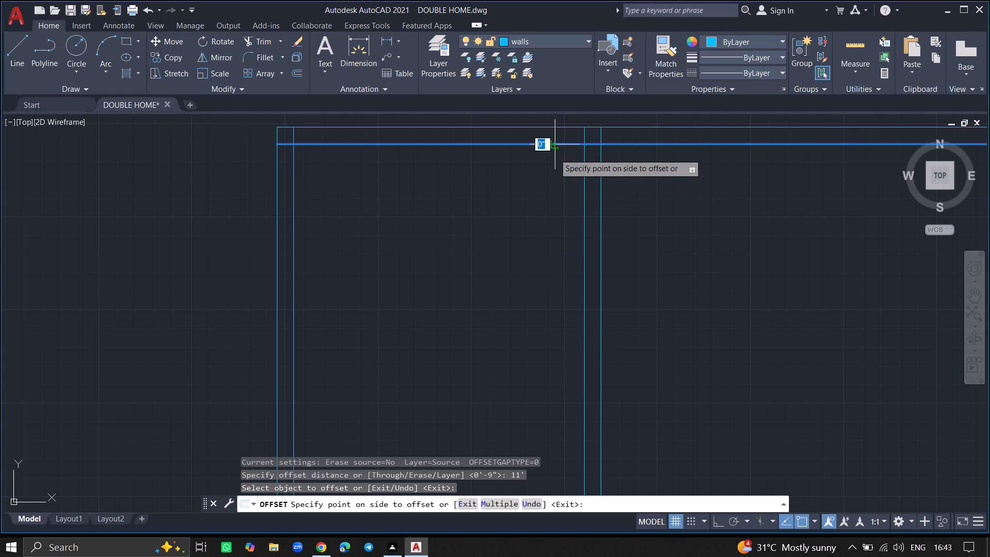
{"action": "left_click", "coordinate": [549, 214]}
{"action": "key", "text": "Return"}
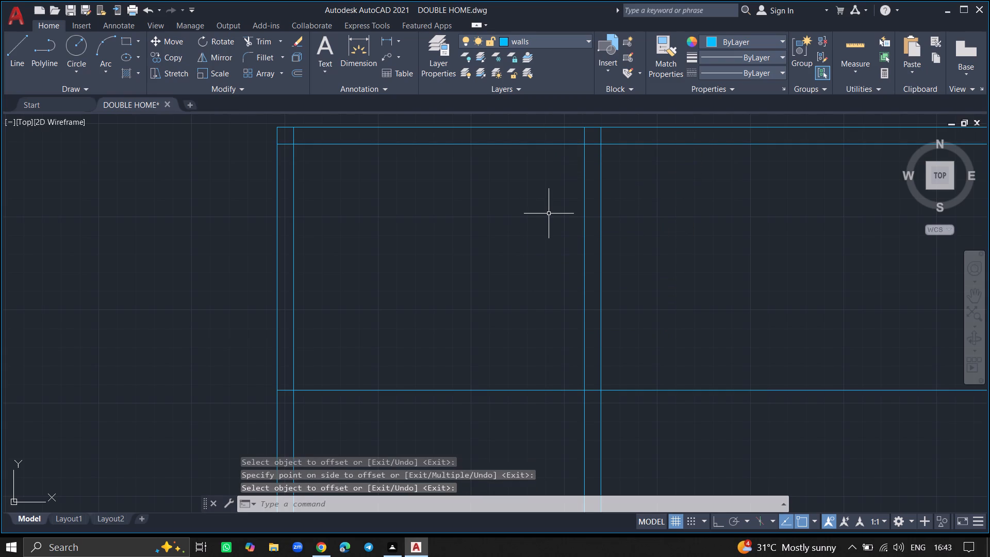
Offset the new horizontal line at the first room's south side 9" to the south to give that wall its thickness.
{"action": "type", "text": "OFFSET"}
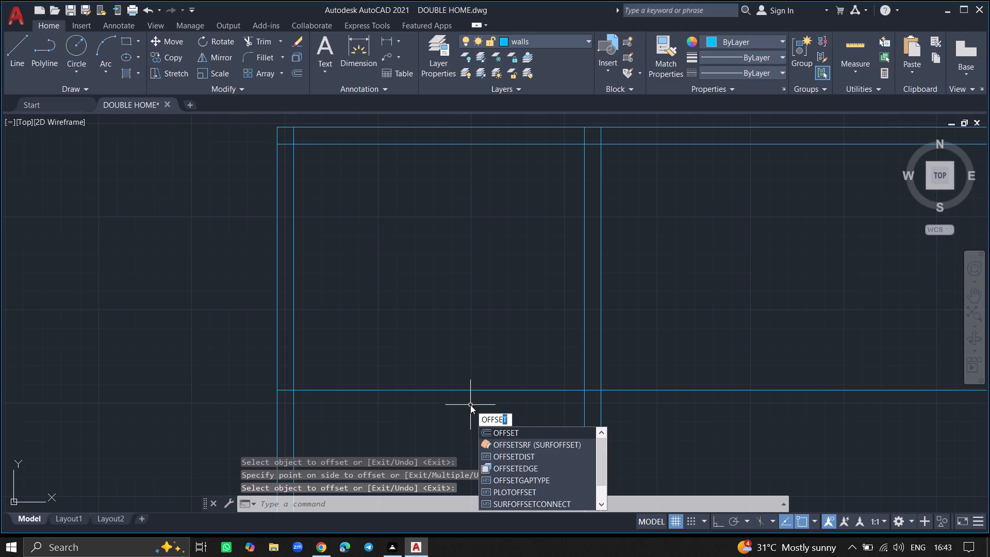
{"action": "key", "text": "Return"}
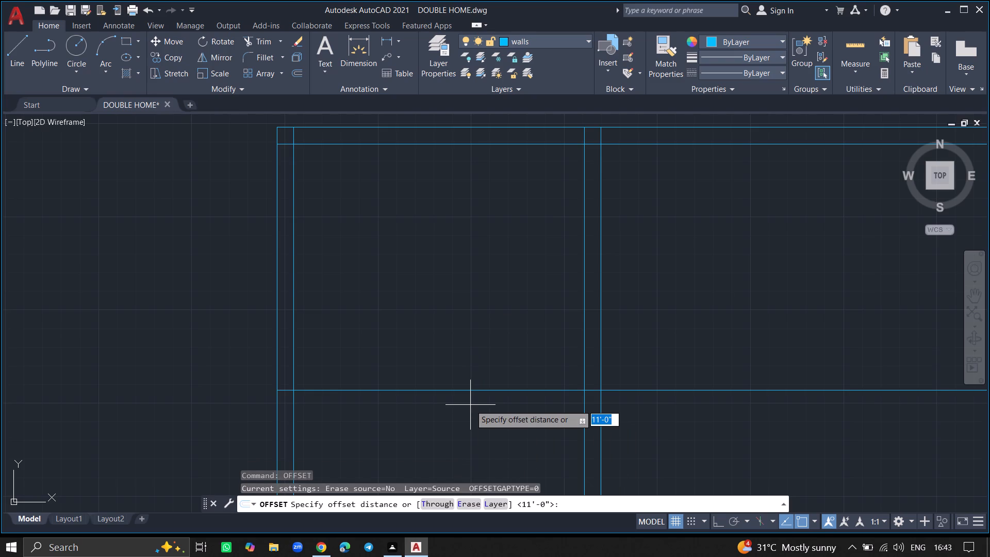
{"action": "key", "text": "9"}
{"action": "key", "text": "shift+quotedbl"}
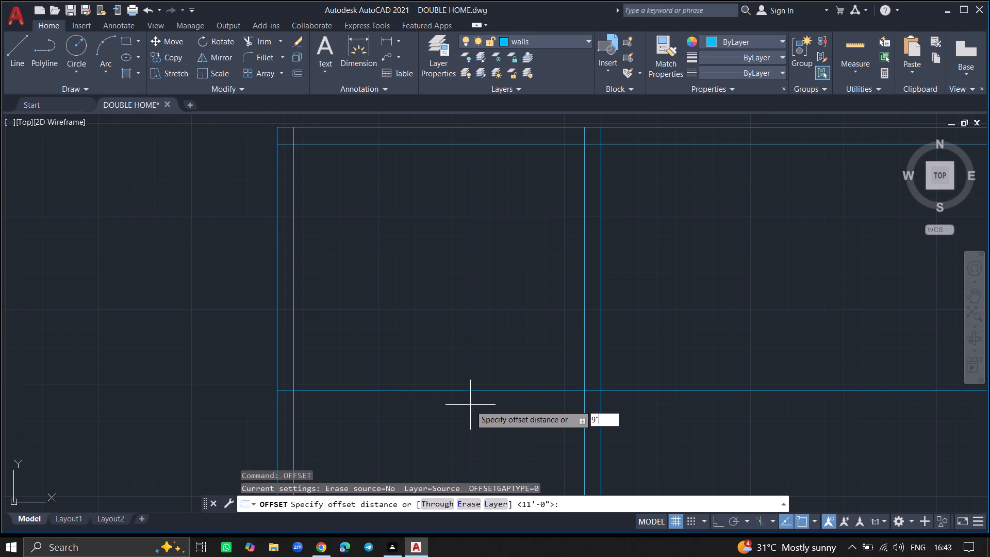
{"action": "key", "text": "Return"}
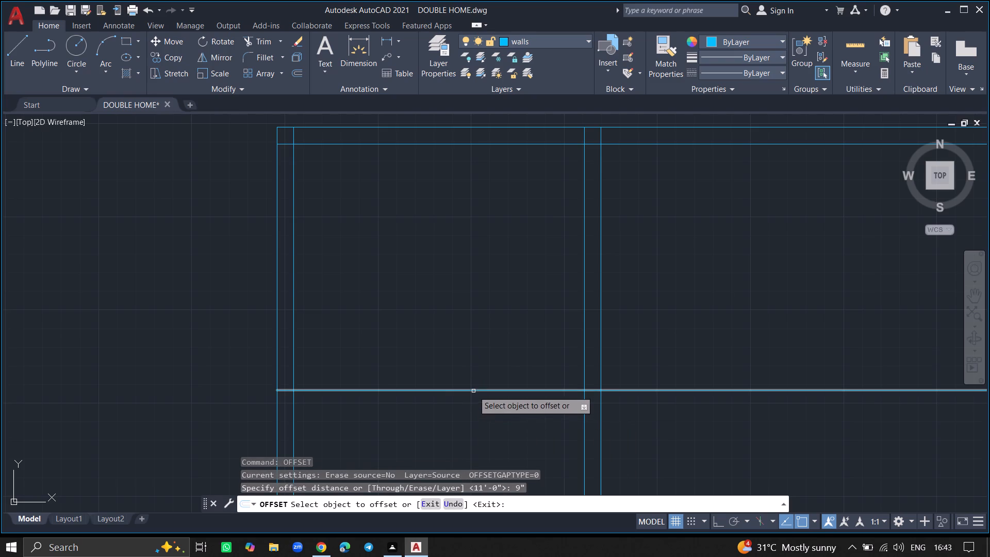
{"action": "left_click_drag", "start_coordinate": [473, 390], "coordinate": [470, 408]}
{"action": "left_click", "coordinate": [470, 408]}
{"action": "key", "text": "Return"}
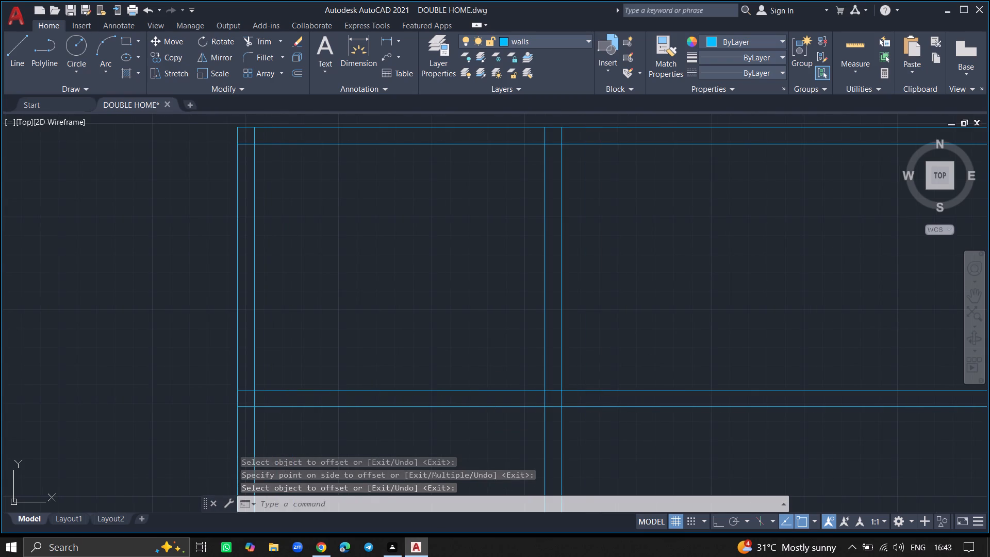
Offset the east line of the wall beside the first room 5' to the east to set the adjoining room's width.
{"action": "scroll", "coordinate": [645, 341], "scroll_direction": "down", "scroll_amount": 3, "text": "ctrl"}
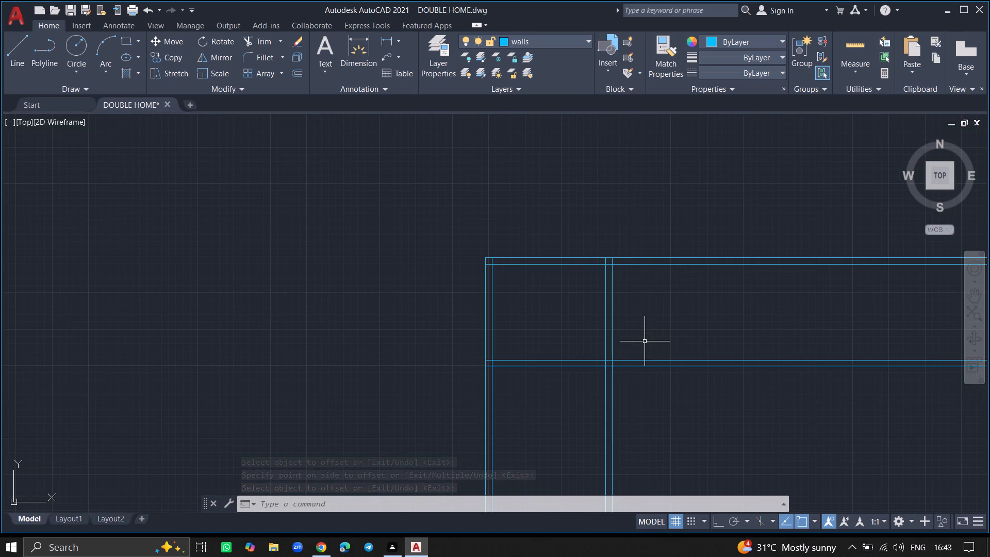
{"action": "scroll", "coordinate": [645, 341], "scroll_direction": "up", "scroll_amount": 1, "text": "ctrl"}
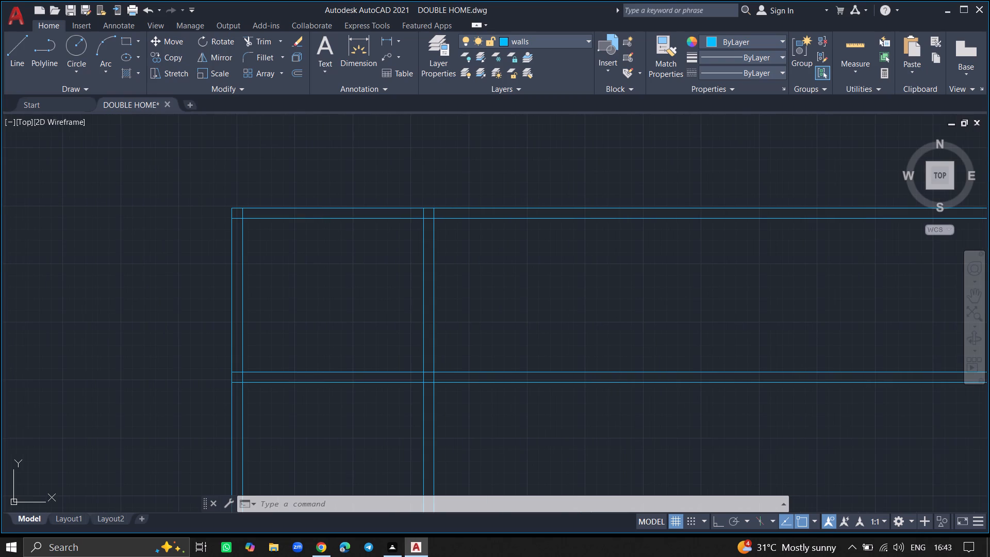
{"action": "key", "text": "o"}
{"action": "type", "text": "FF"}
{"action": "type", "text": "SET"}
{"action": "key", "text": "Return"}
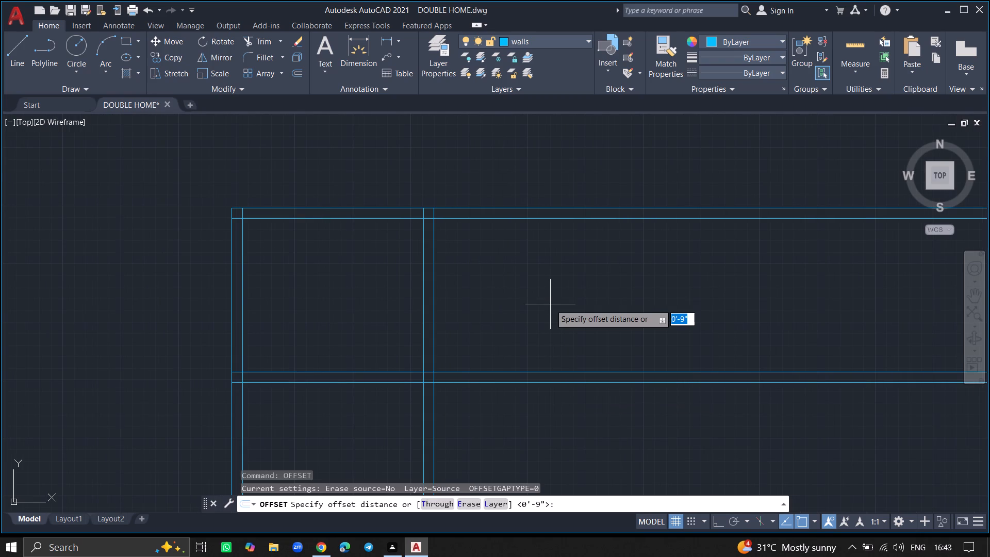
{"action": "type", "text": "5'"}
{"action": "key", "text": "Return"}
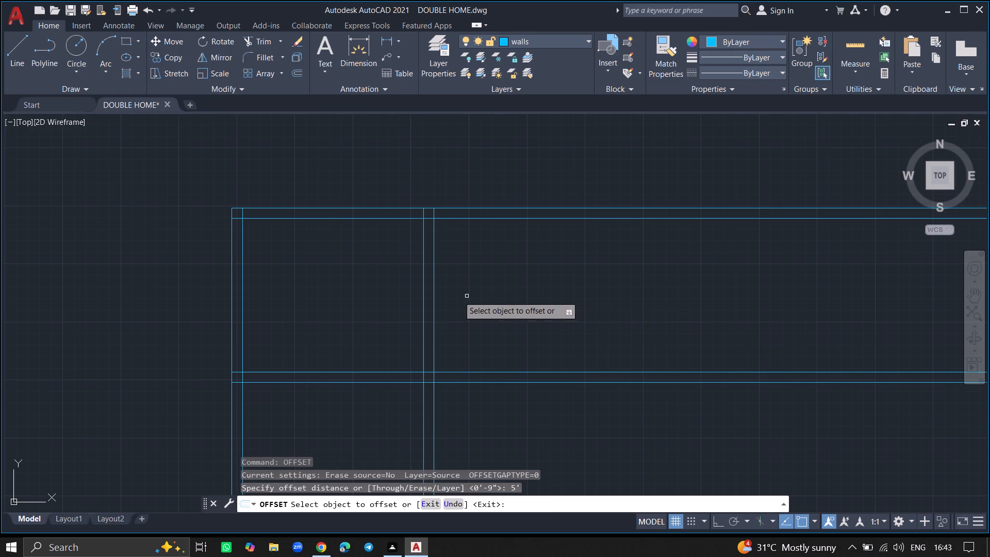
{"action": "left_click", "coordinate": [433, 299]}
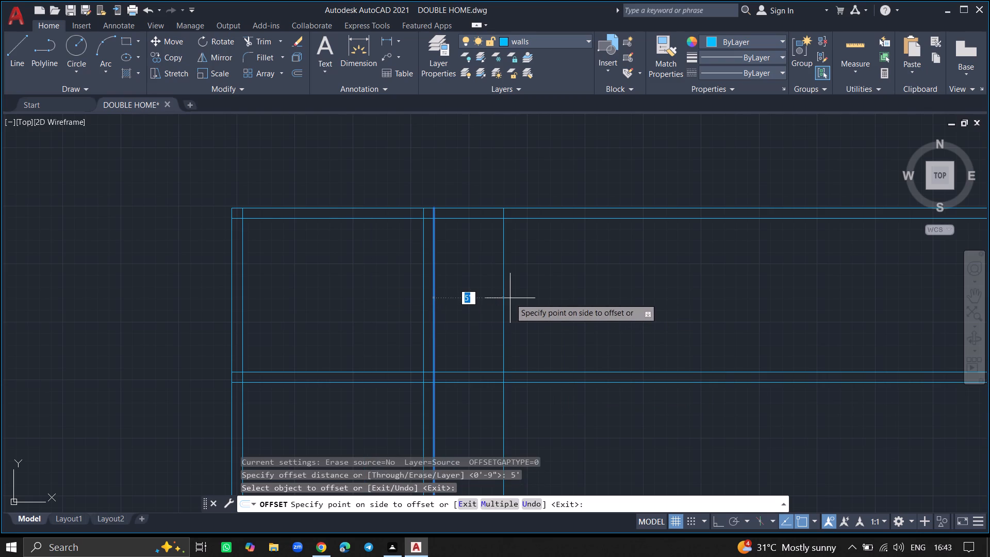
{"action": "left_click", "coordinate": [510, 298]}
{"action": "key", "text": "Return"}
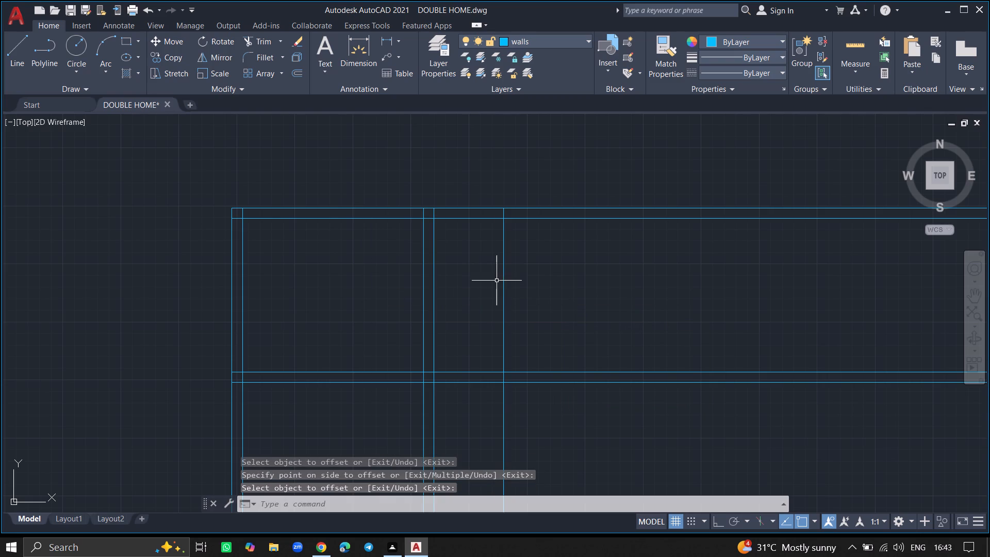
Offset the new vertical line at the 5' wide room's east side 9" to the east to give that wall its thickness.
{"action": "scroll", "coordinate": [497, 281], "scroll_direction": "up", "scroll_amount": 2, "text": "ctrl"}
{"action": "type", "text": "OFFSET"}
{"action": "key", "text": "Return"}
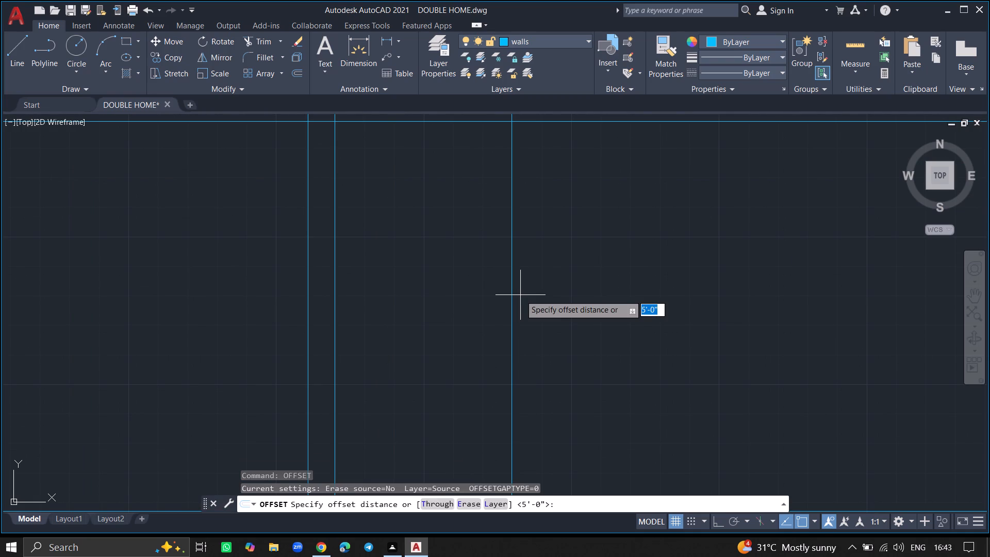
{"action": "key", "text": "9"}
{"action": "key", "text": "shift+quotedbl"}
{"action": "key", "text": "Return"}
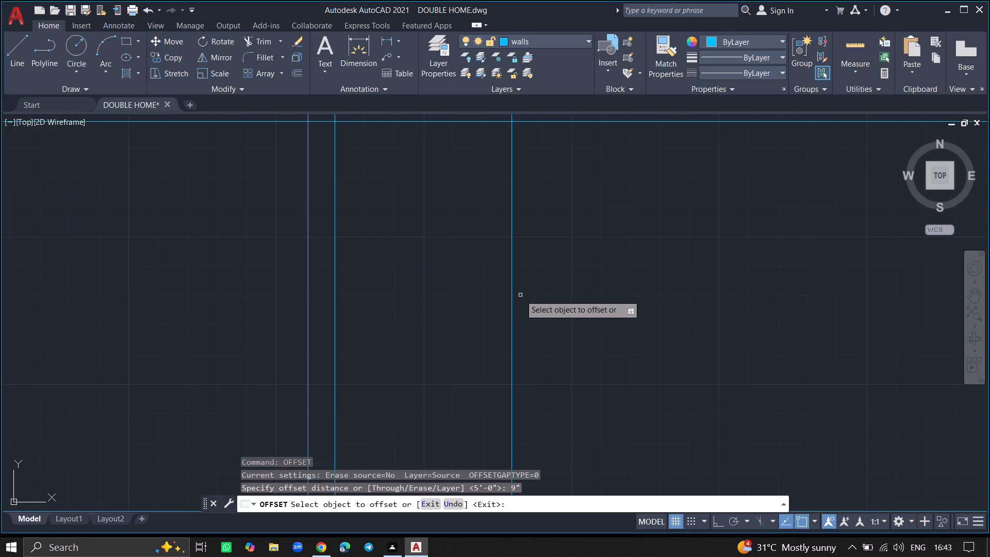
{"action": "left_click", "coordinate": [513, 294]}
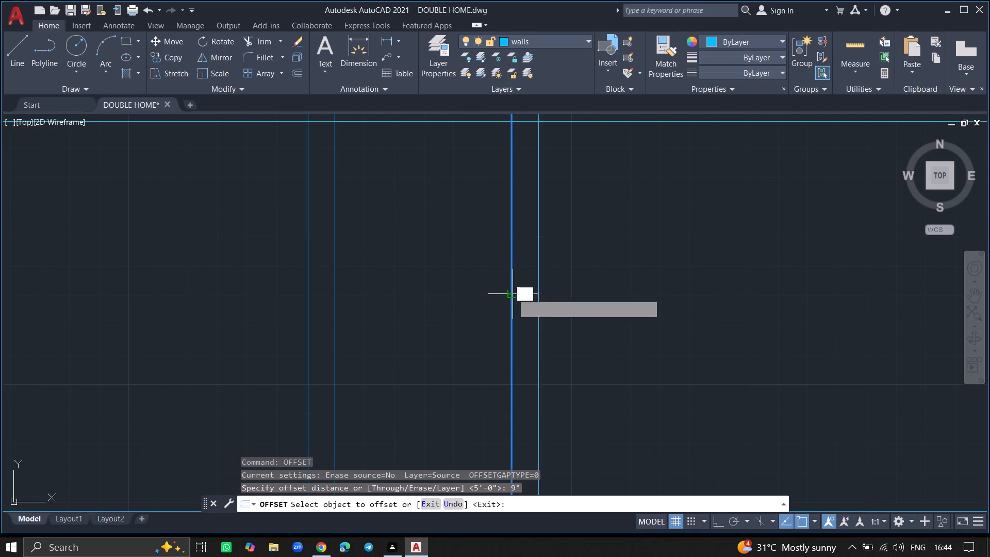
{"action": "left_click", "coordinate": [552, 294]}
{"action": "key", "text": "Return"}
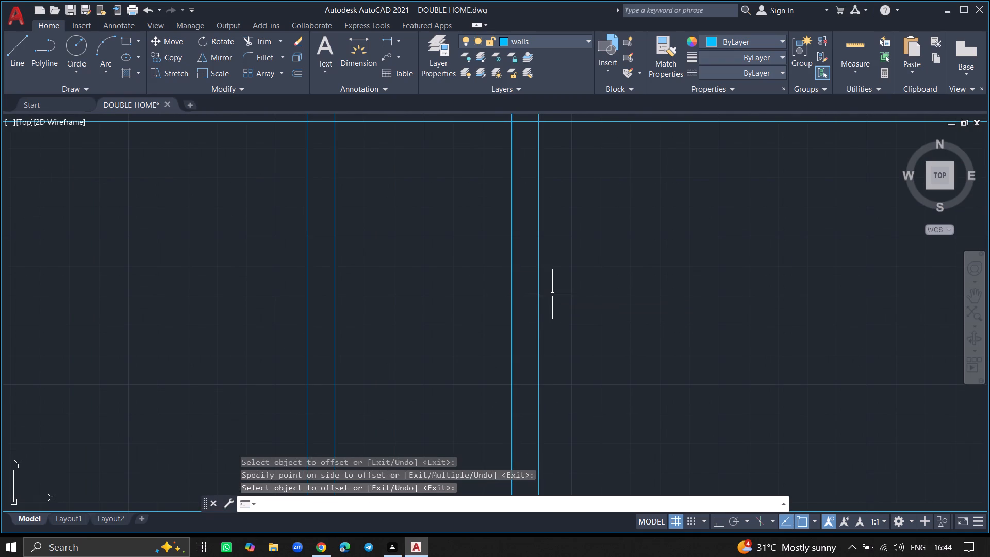
Save the drawing.
{"action": "scroll", "coordinate": [552, 294], "scroll_direction": "down", "scroll_amount": 1, "text": "ctrl"}
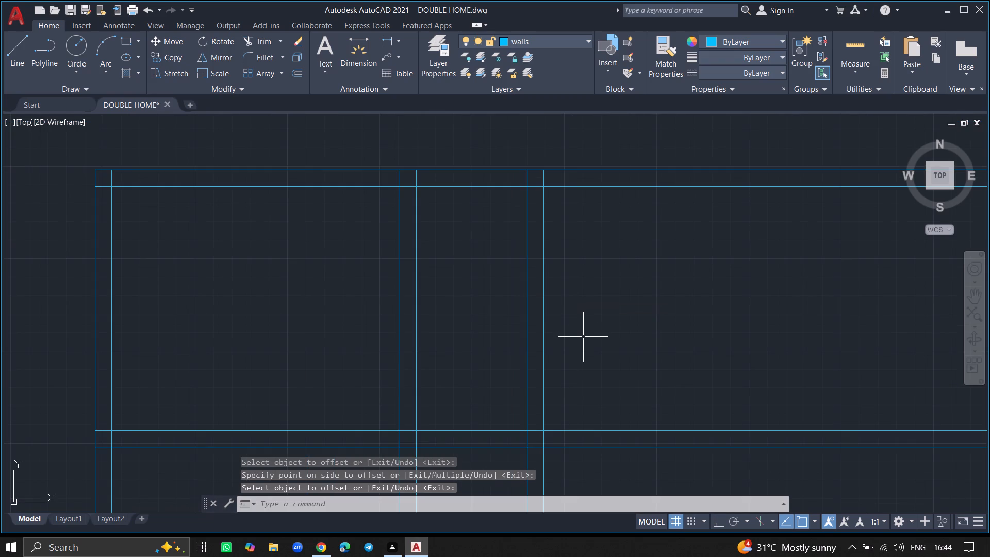
{"action": "scroll", "coordinate": [583, 337], "scroll_direction": "down", "scroll_amount": 1, "text": "ctrl"}
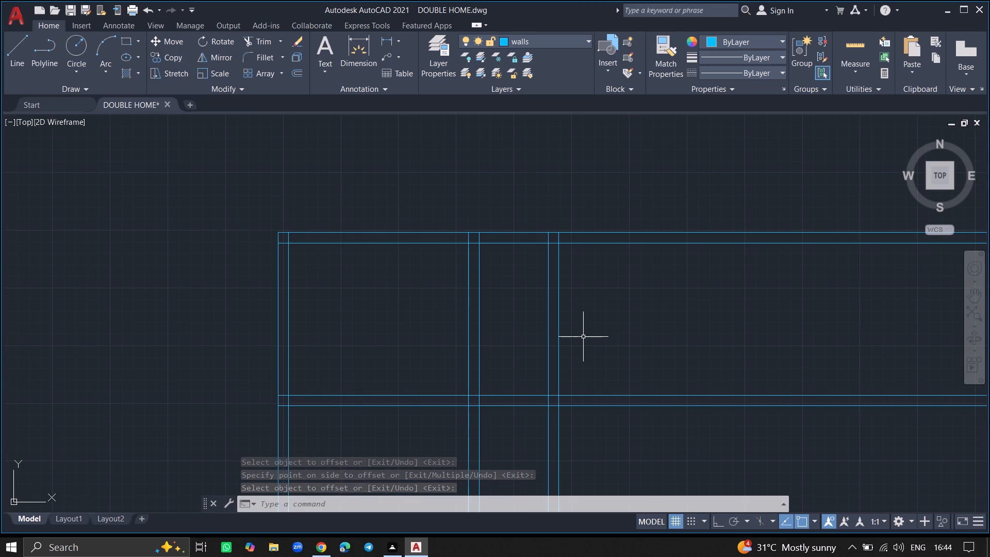
{"action": "key", "text": "ctrl+s"}
{"action": "key", "text": "ctrl+s"}
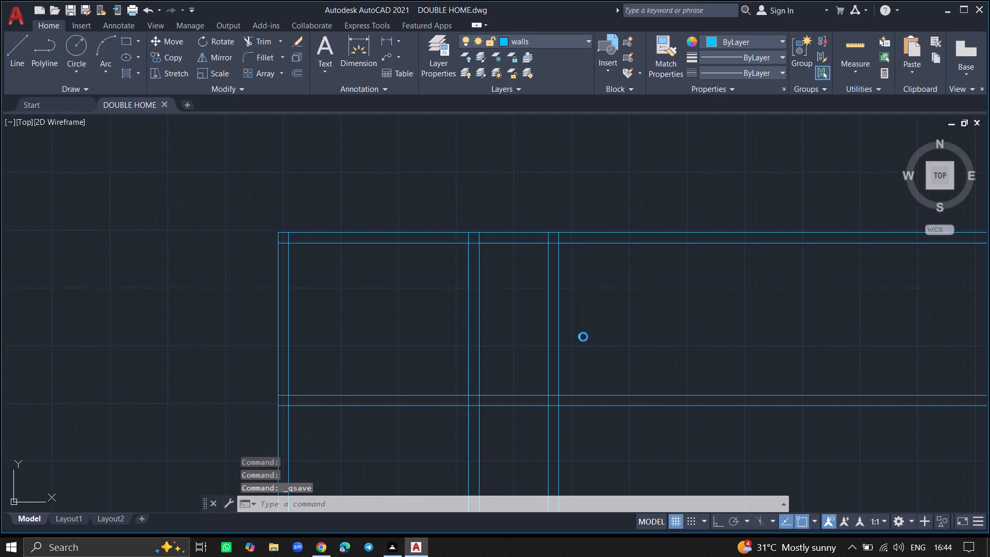
{"action": "key", "text": "ctrl+s"}
Trim the four horizontal wall lines where they extend east past the outer line of the new east wall.
{"action": "type", "text": "TRIM"}
{"action": "key", "text": "Return"}
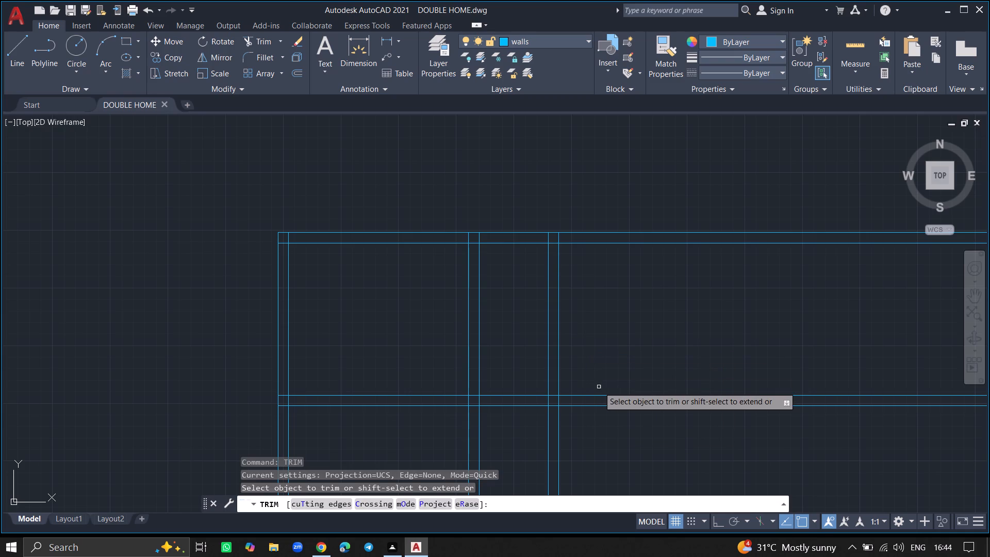
{"action": "left_click", "coordinate": [600, 395]}
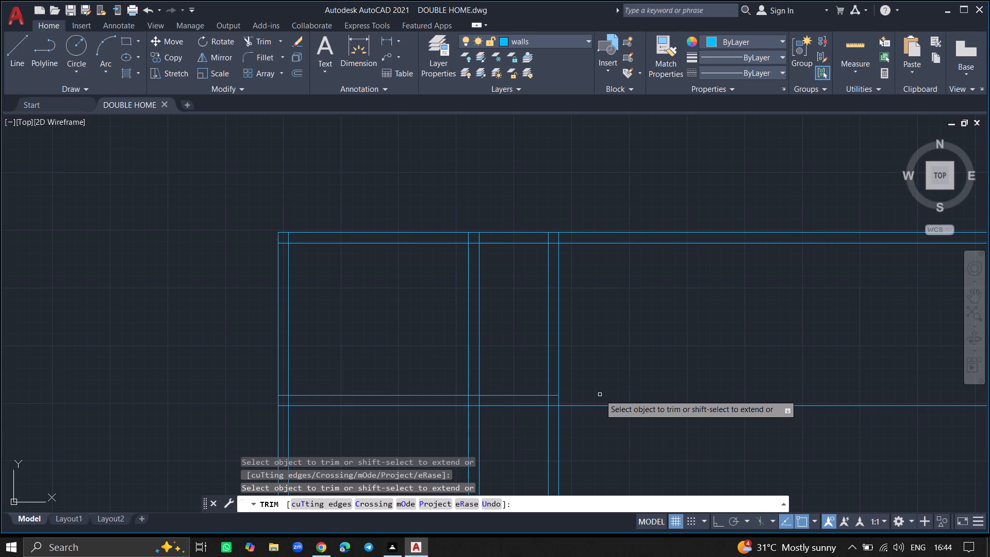
{"action": "left_click", "coordinate": [600, 405]}
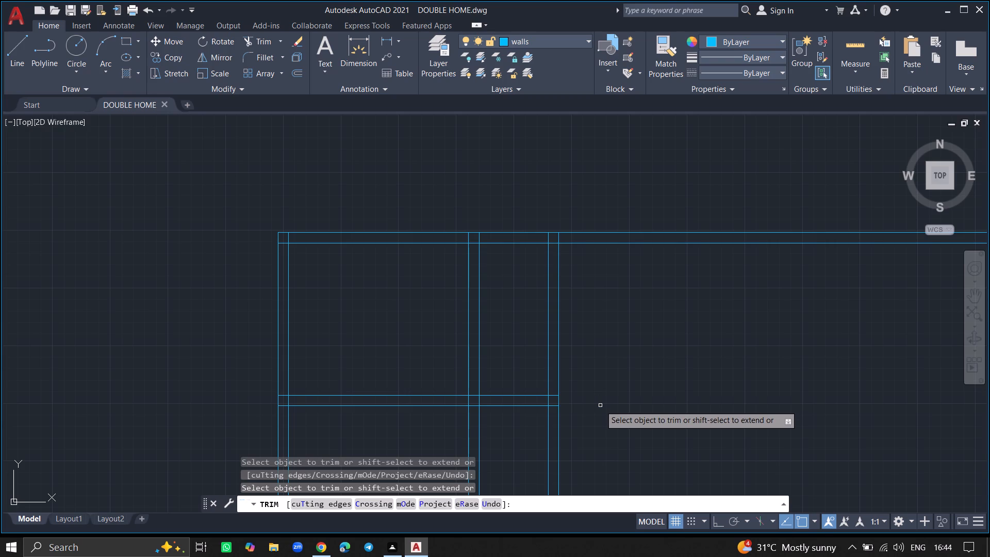
{"action": "left_click", "coordinate": [595, 243]}
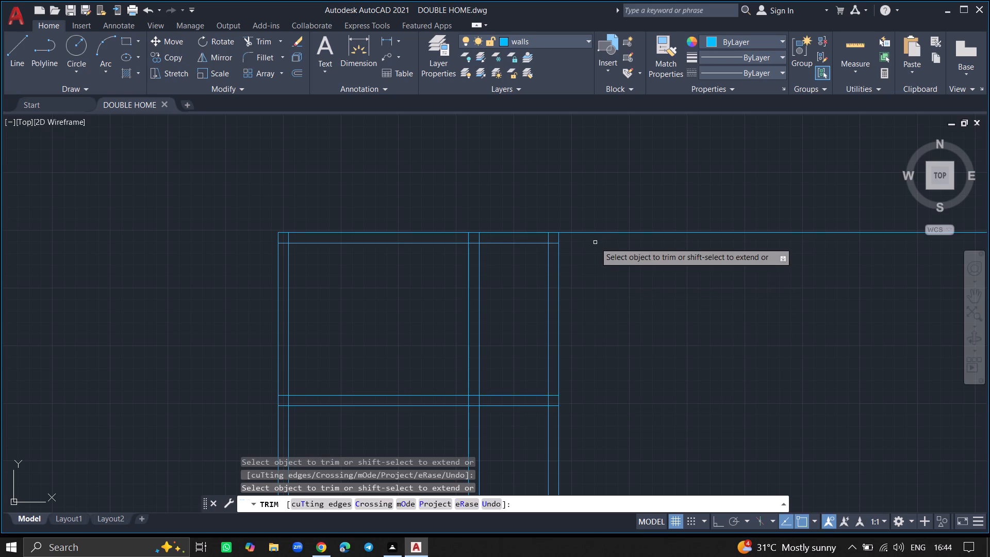
{"action": "left_click", "coordinate": [593, 232]}
{"action": "key", "text": "Return"}
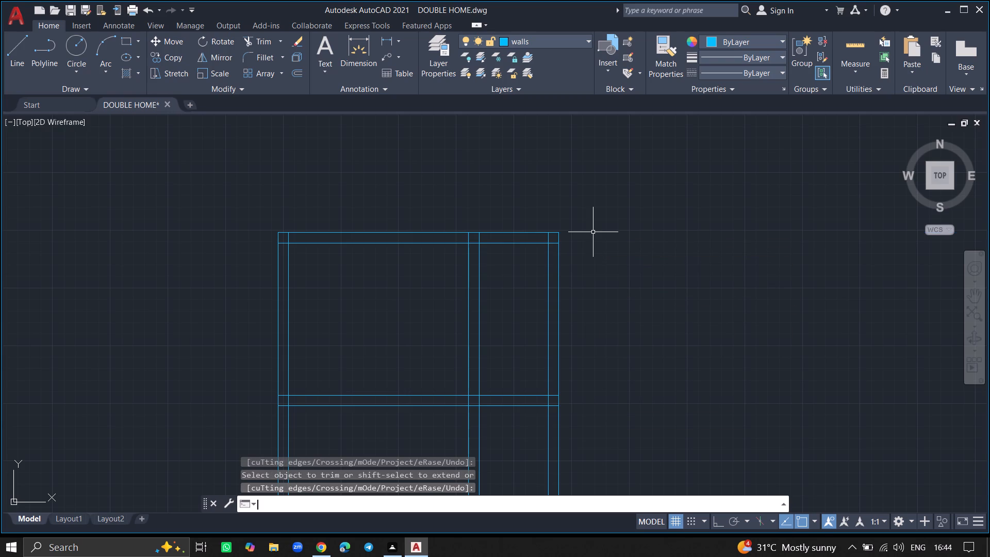
Offset the lower line of the wall south of the first room 8'6" to the south to set the second row's room depth.
{"action": "scroll", "coordinate": [593, 232], "scroll_direction": "down", "scroll_amount": 1, "text": "ctrl"}
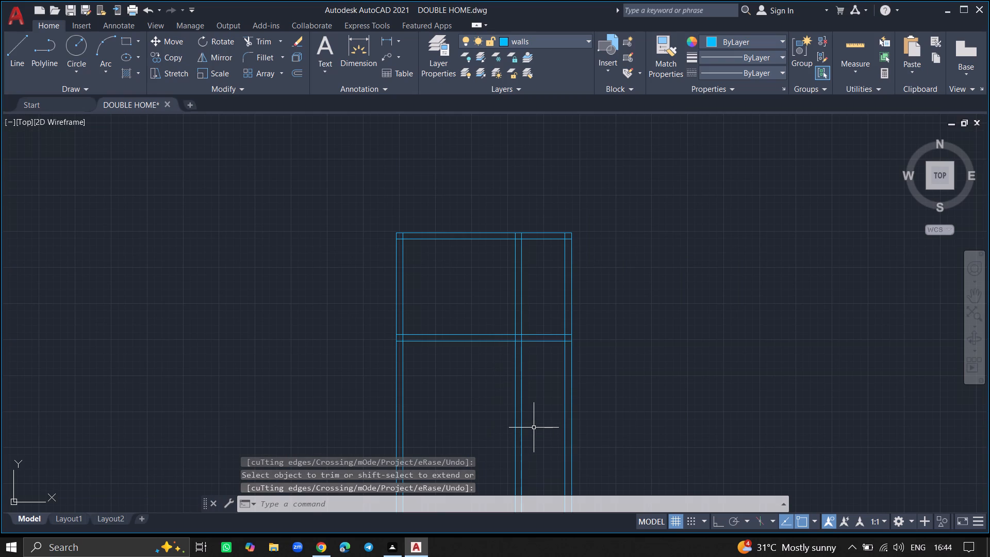
{"action": "scroll", "coordinate": [534, 428], "scroll_direction": "up", "scroll_amount": 1, "text": "ctrl"}
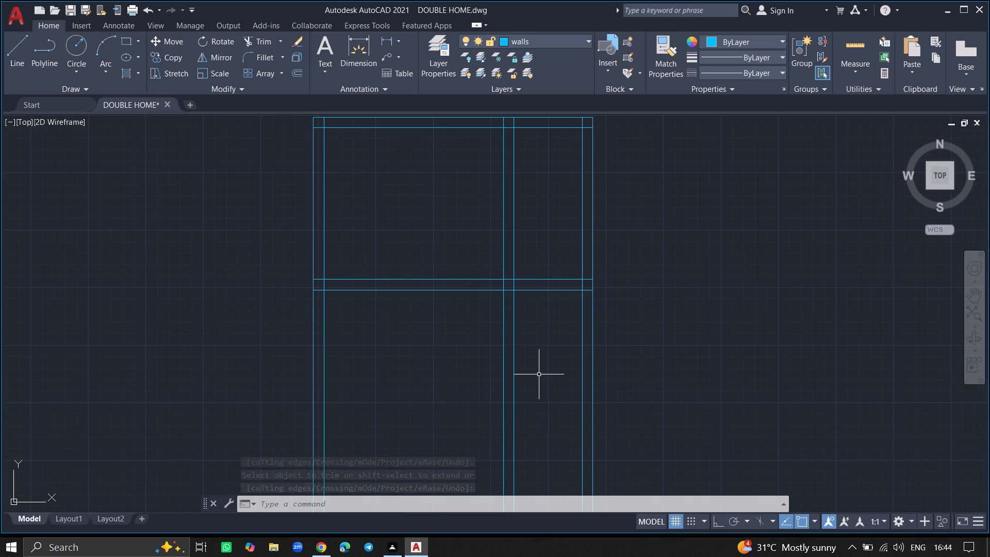
{"action": "scroll", "coordinate": [539, 374], "scroll_direction": "up", "scroll_amount": 1, "text": "ctrl"}
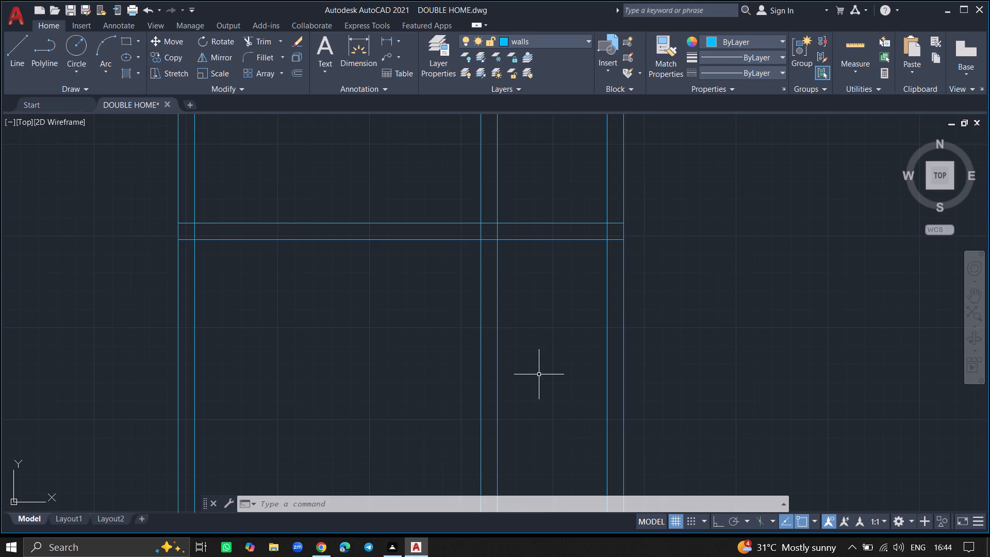
{"action": "type", "text": "OFFSET"}
{"action": "key", "text": "Return"}
{"action": "type", "text": "8'"}
{"action": "key", "text": "6"}
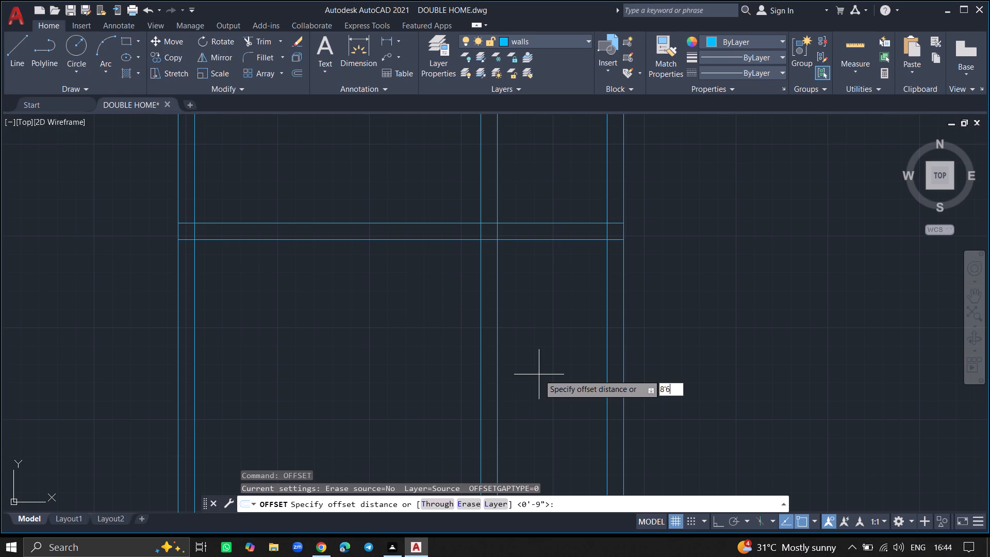
{"action": "key", "text": "shift+quotedbl"}
{"action": "key", "text": "Return"}
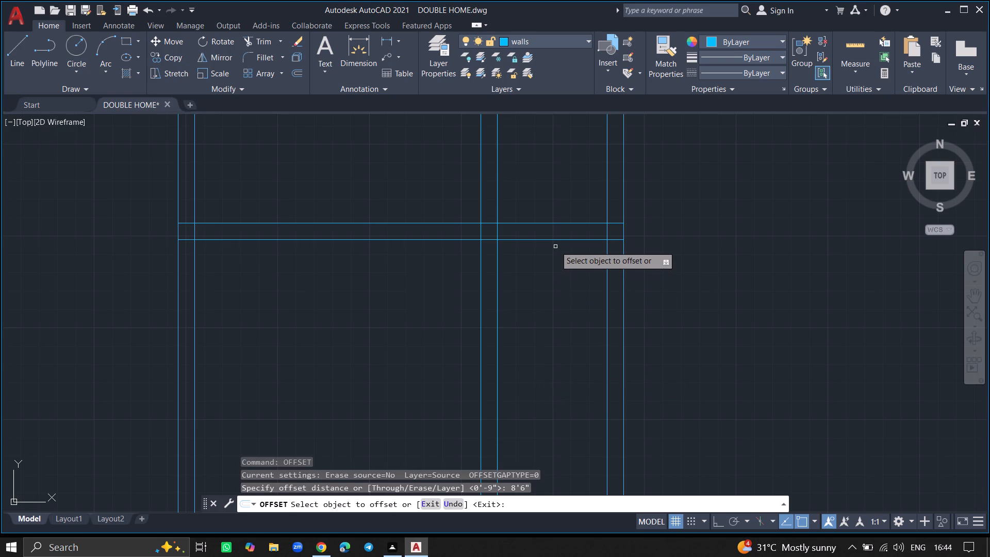
{"action": "left_click", "coordinate": [557, 240]}
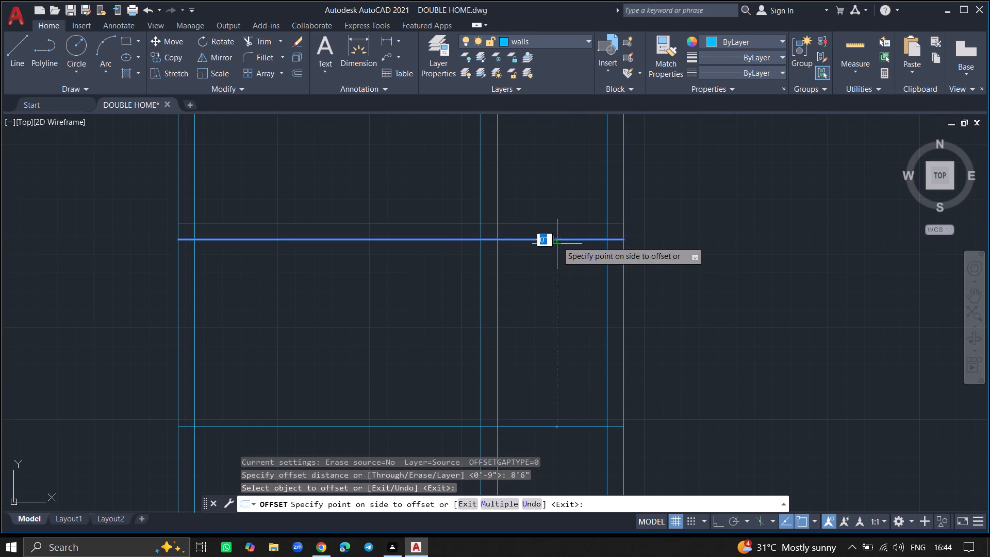
{"action": "left_click", "coordinate": [560, 306]}
{"action": "key", "text": "Return"}
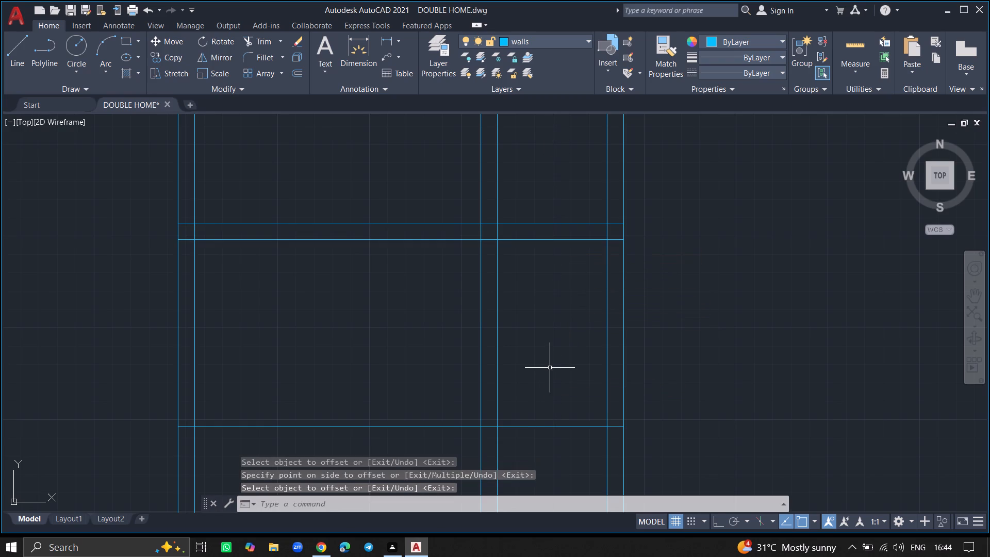
Offset the new horizontal line at the second row's south side 9" to the south to give that wall its thickness.
{"action": "type", "text": "OFFSET"}
{"action": "key", "text": "Return"}
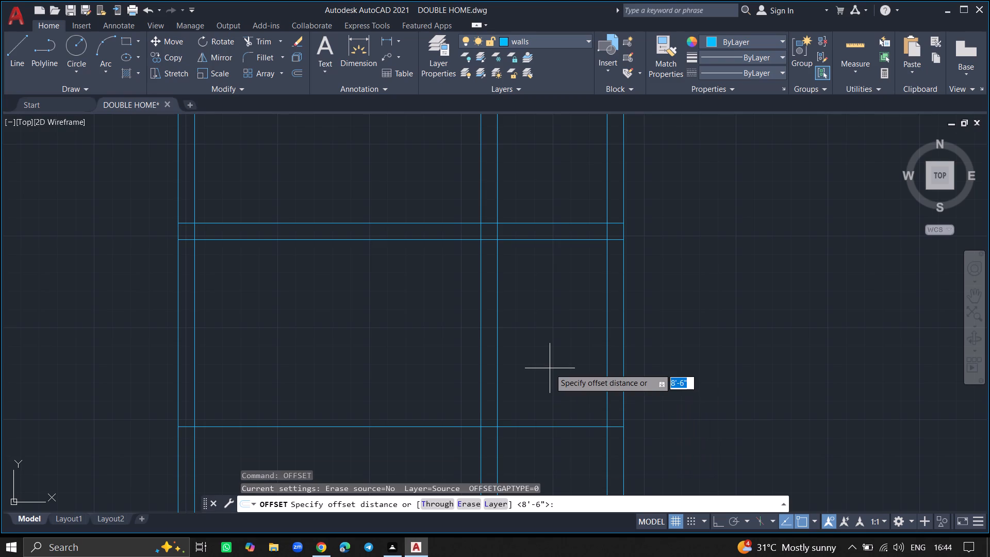
{"action": "key", "text": "9"}
{"action": "key", "text": "shift+quotedbl"}
{"action": "key", "text": "Return"}
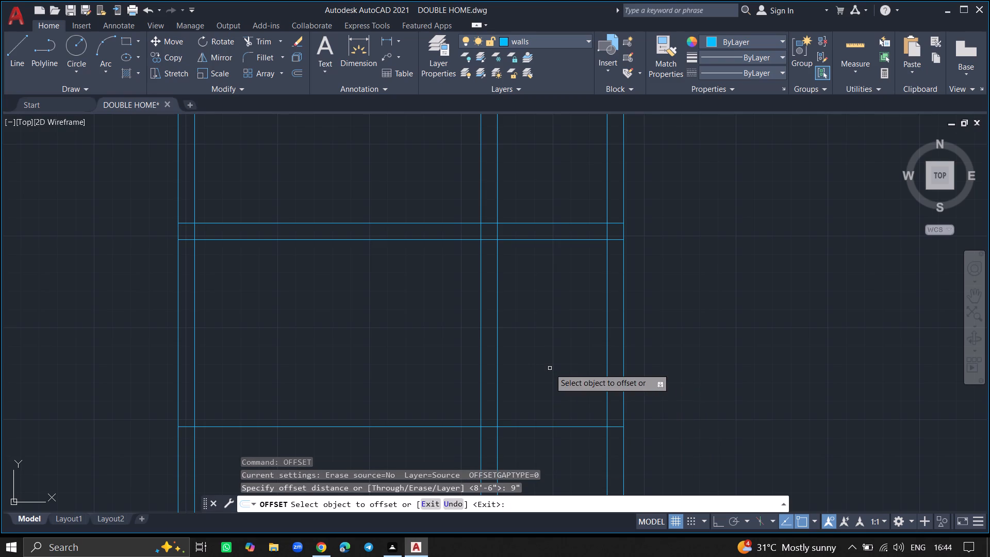
{"action": "left_click", "coordinate": [557, 426]}
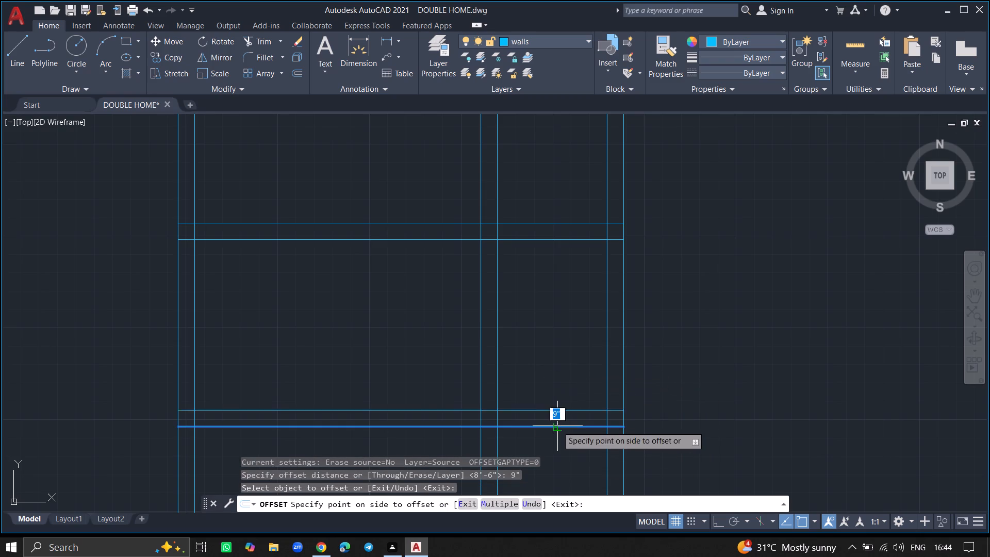
{"action": "left_click", "coordinate": [557, 448]}
{"action": "key", "text": "Return"}
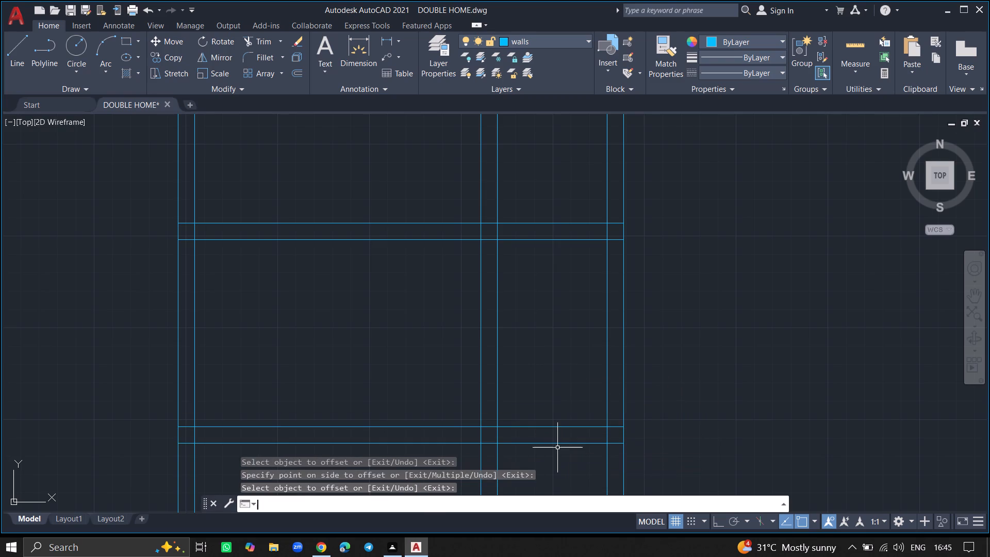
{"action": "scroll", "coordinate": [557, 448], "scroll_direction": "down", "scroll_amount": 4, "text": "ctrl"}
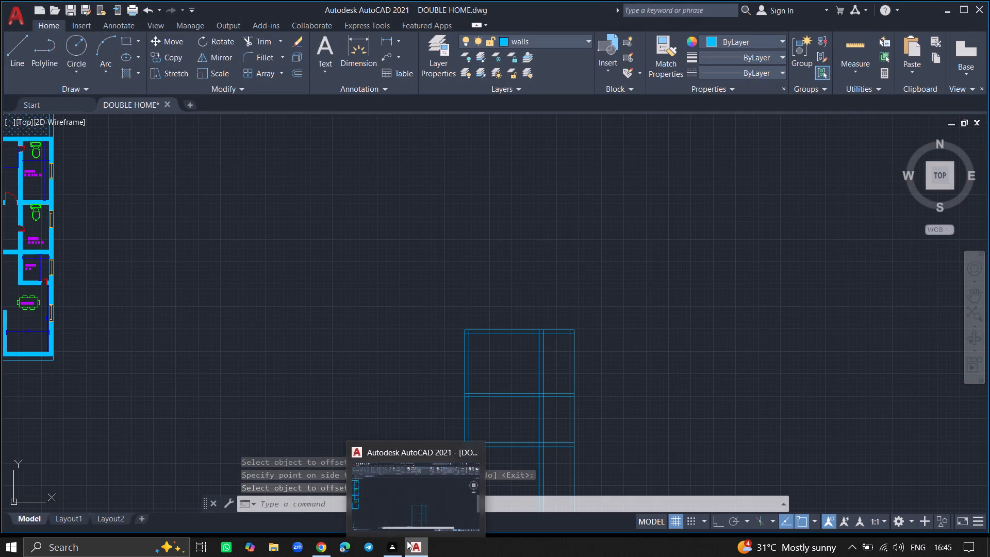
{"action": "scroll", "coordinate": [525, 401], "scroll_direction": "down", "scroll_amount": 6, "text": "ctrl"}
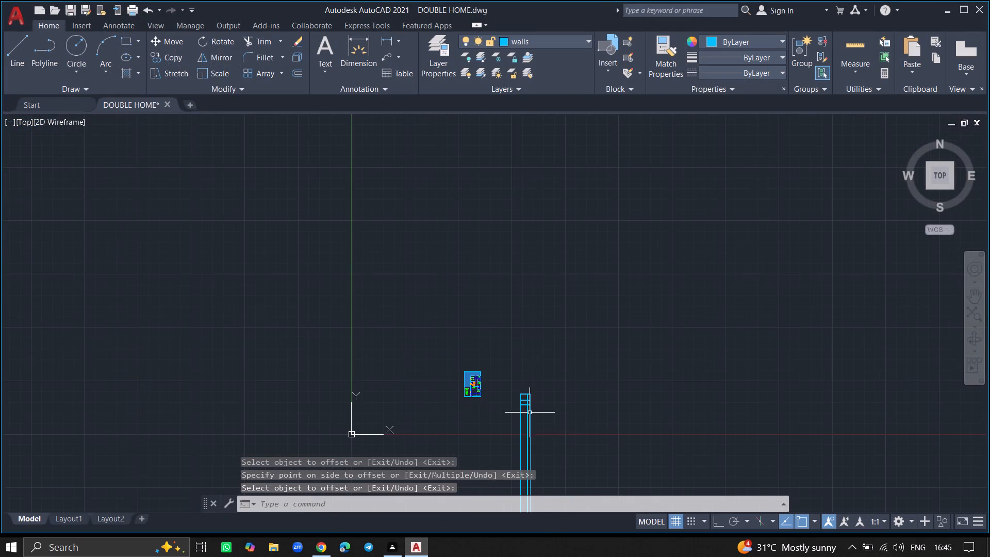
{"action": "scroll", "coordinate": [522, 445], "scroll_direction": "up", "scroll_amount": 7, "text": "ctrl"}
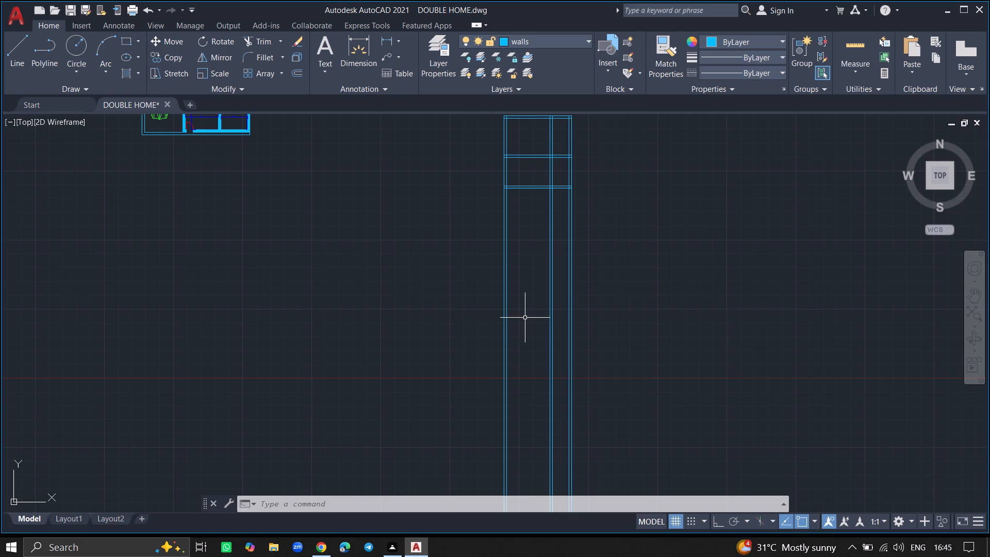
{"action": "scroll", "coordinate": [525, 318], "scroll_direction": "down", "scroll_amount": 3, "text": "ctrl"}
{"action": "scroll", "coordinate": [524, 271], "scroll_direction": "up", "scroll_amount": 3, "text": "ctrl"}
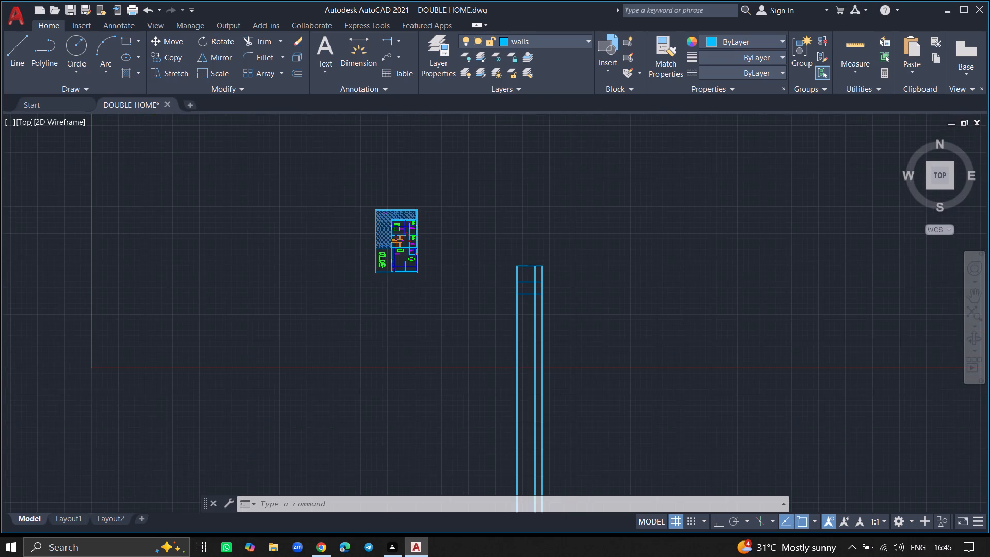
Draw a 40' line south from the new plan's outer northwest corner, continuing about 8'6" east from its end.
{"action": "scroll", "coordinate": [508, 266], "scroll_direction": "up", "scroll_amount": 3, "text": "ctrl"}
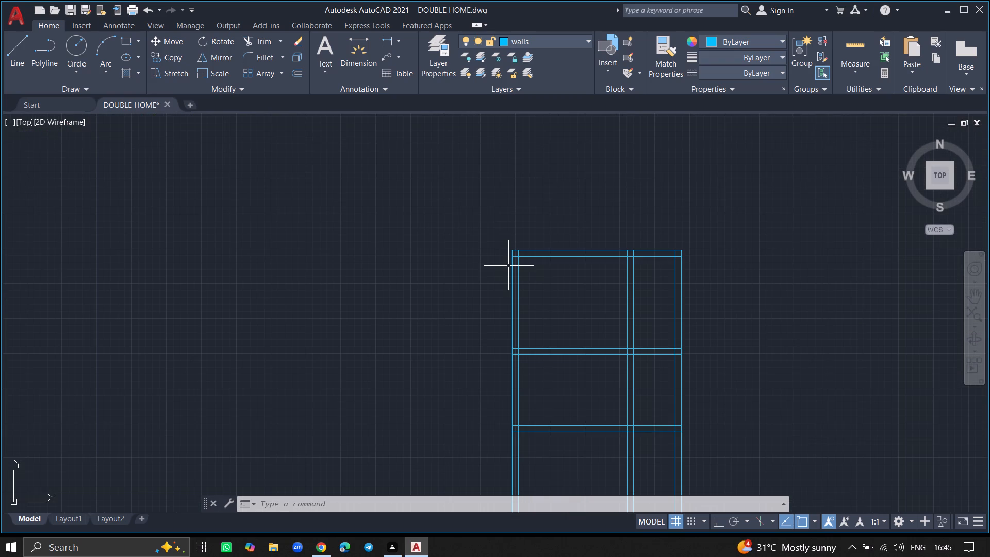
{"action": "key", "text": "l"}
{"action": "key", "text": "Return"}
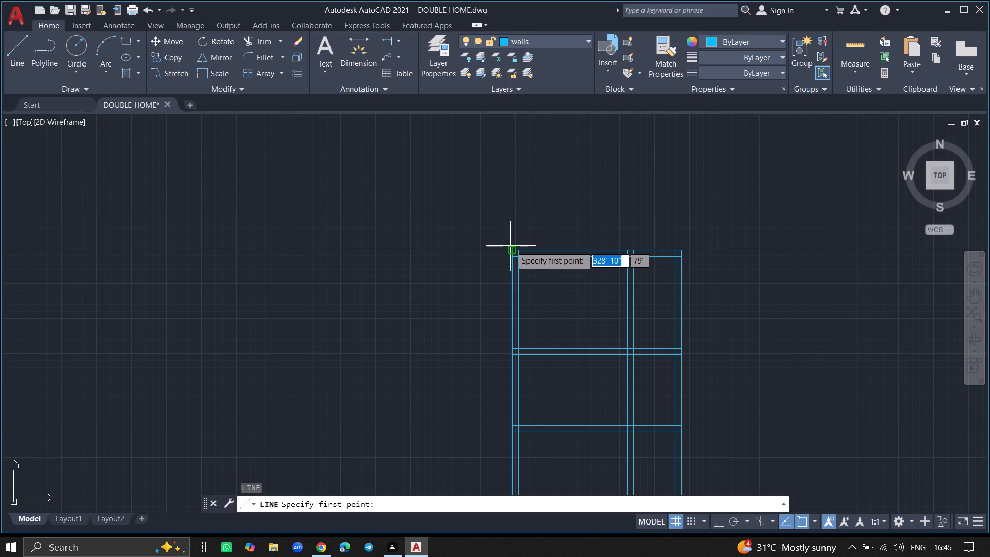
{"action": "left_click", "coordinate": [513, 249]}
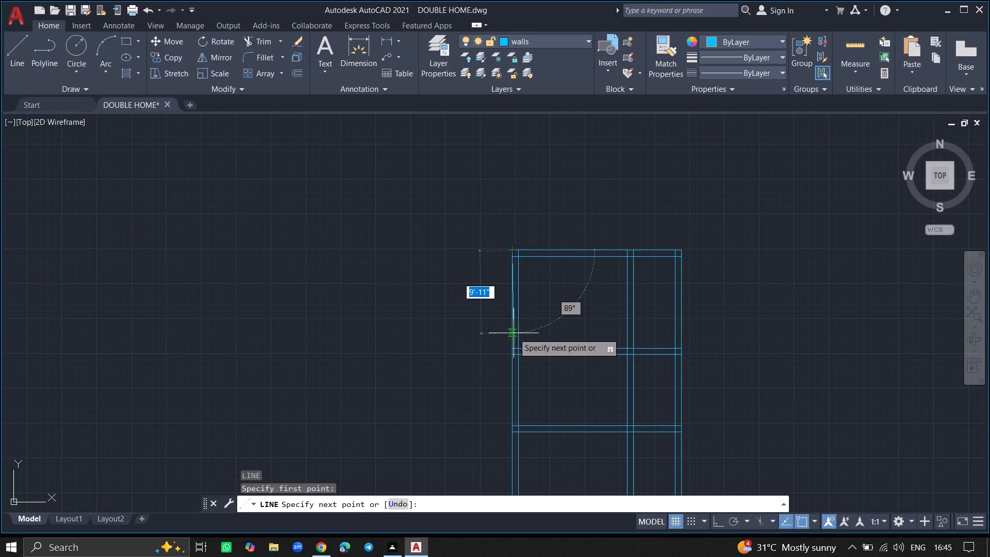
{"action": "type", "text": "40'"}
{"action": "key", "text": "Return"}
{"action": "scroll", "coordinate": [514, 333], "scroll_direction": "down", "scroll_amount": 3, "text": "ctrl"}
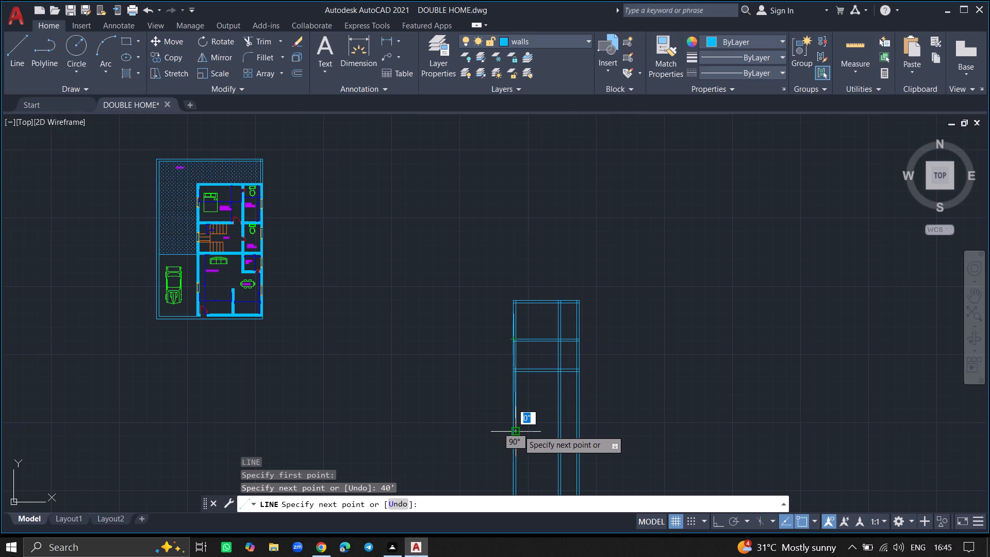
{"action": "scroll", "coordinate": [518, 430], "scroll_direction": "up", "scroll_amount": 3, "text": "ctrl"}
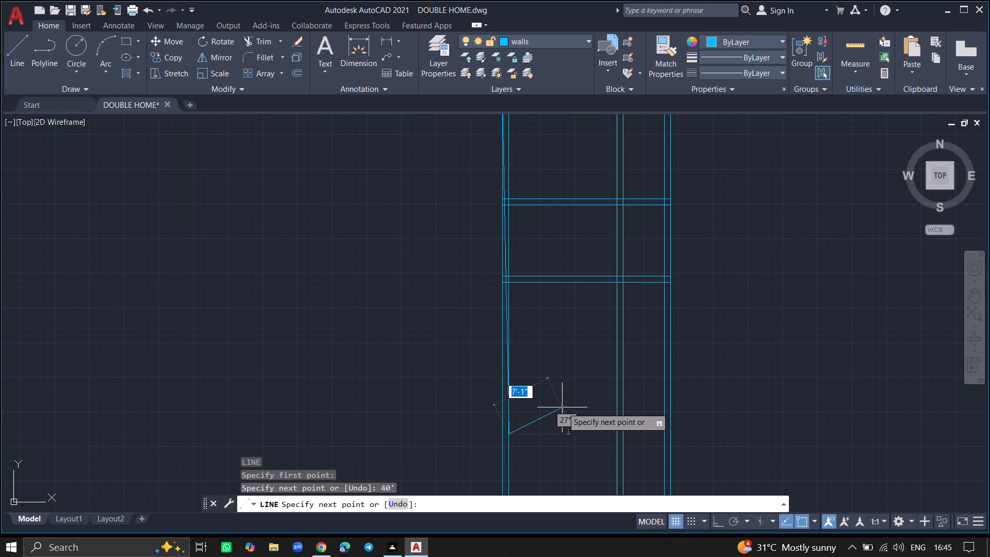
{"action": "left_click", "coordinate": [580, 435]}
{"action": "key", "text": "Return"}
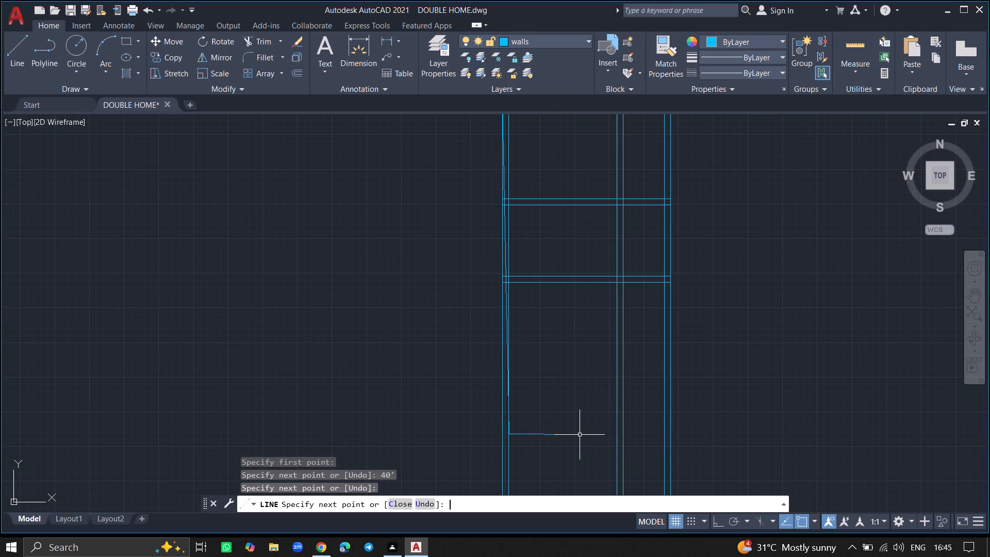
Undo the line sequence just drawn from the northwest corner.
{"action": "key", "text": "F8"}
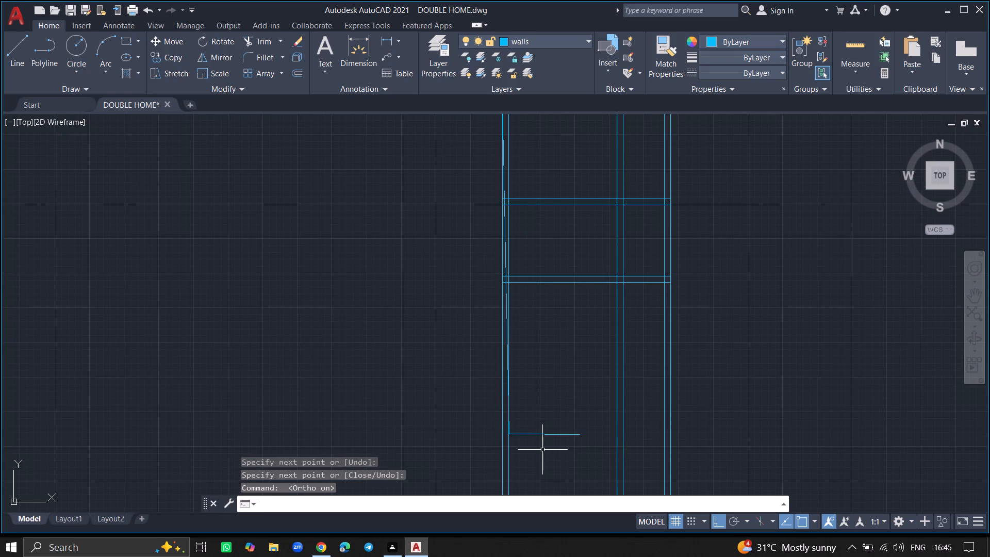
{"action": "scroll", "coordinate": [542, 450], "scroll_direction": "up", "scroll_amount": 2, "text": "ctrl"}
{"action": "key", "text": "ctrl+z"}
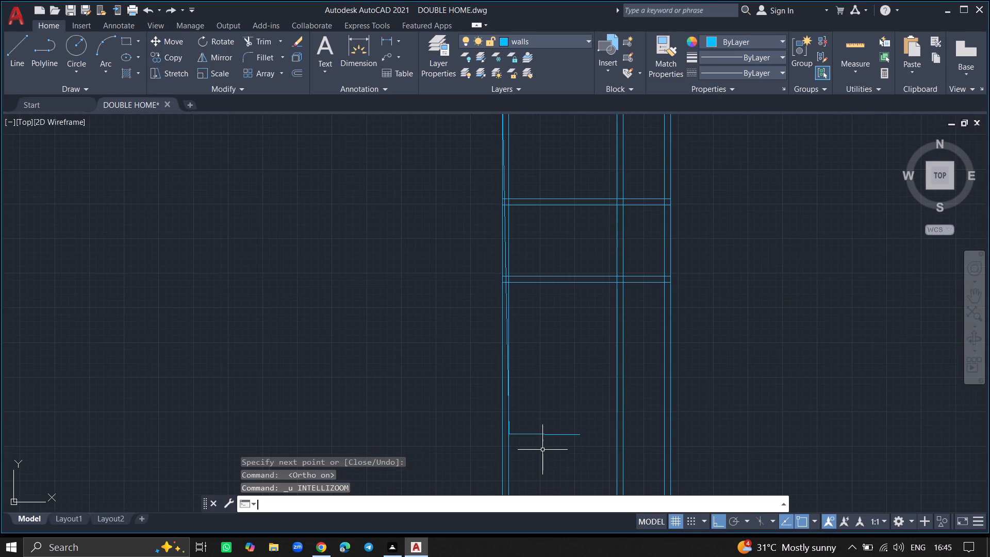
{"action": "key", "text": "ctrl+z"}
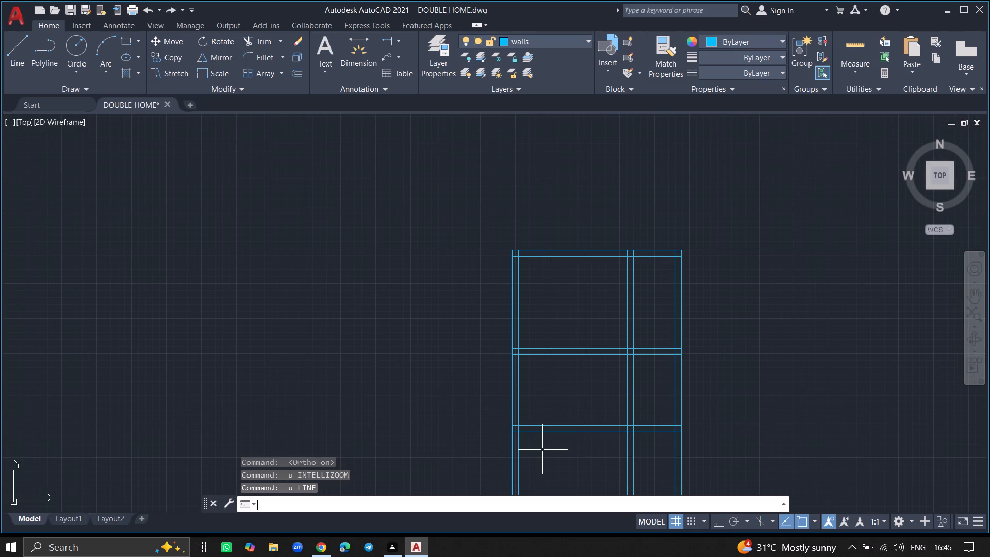
With Ortho on, draw a line 40' south from the outer northwest corner, continuing east to the east wall's outer line.
{"action": "key", "text": "F8"}
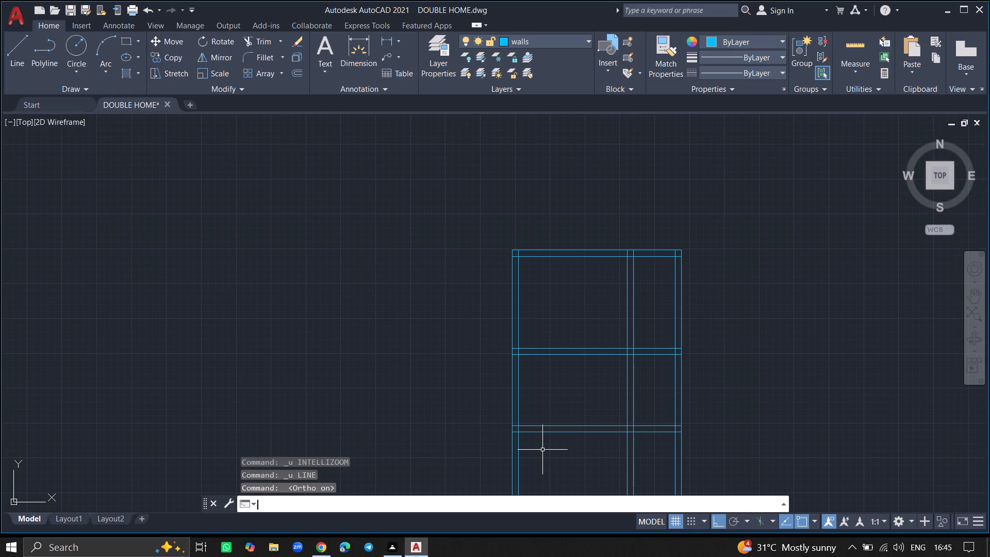
{"action": "key", "text": "l"}
{"action": "key", "text": "Return"}
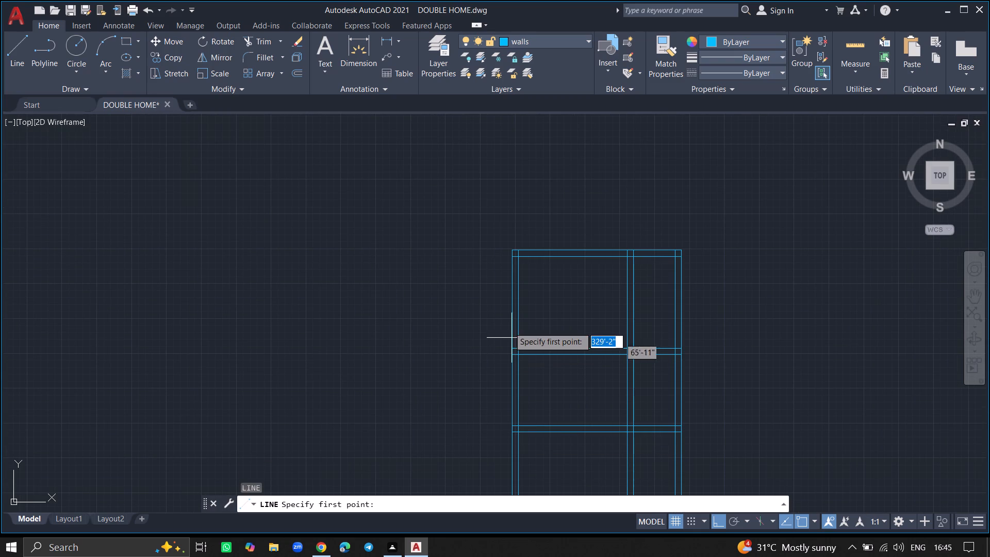
{"action": "left_click", "coordinate": [510, 251]}
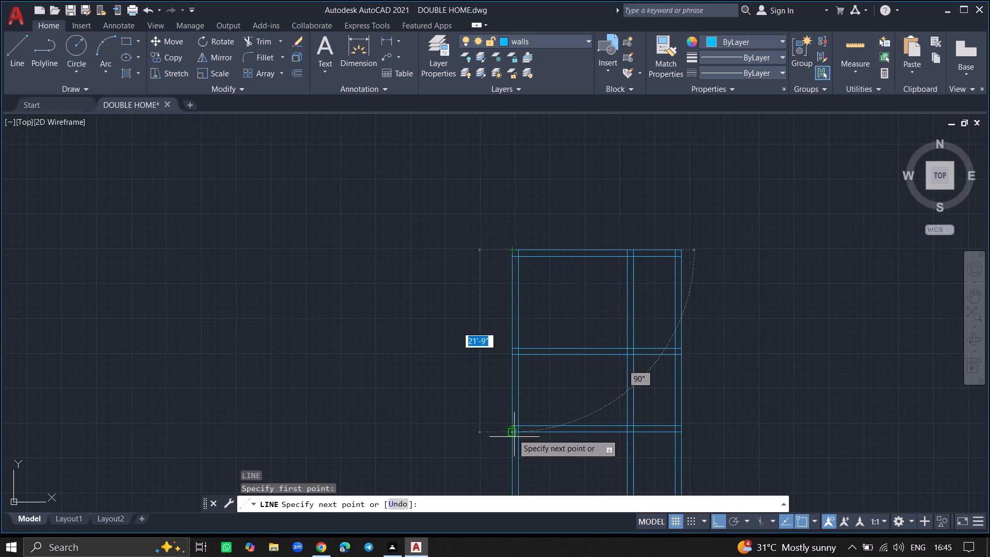
{"action": "scroll", "coordinate": [515, 443], "scroll_direction": "down", "scroll_amount": 5, "text": "ctrl"}
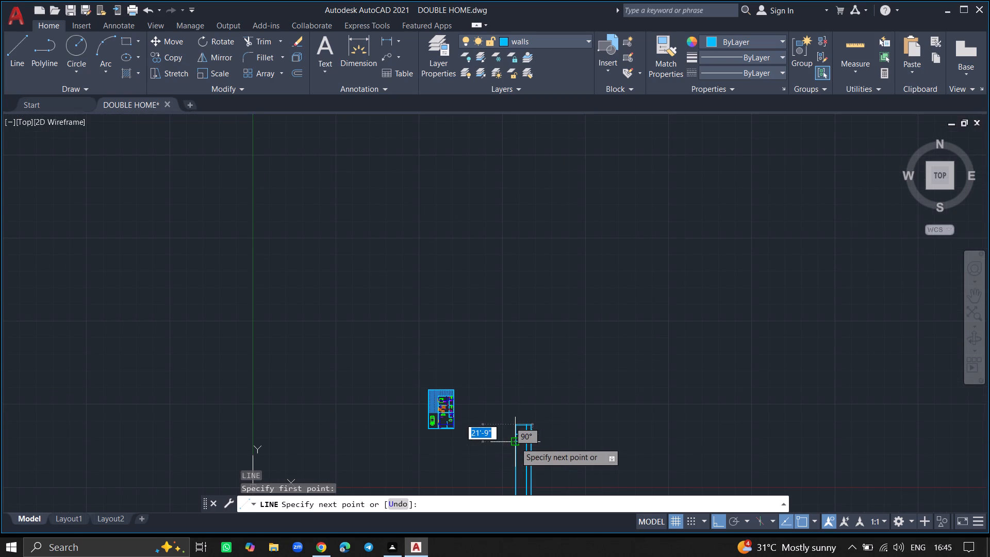
{"action": "scroll", "coordinate": [514, 472], "scroll_direction": "up", "scroll_amount": 4, "text": "ctrl"}
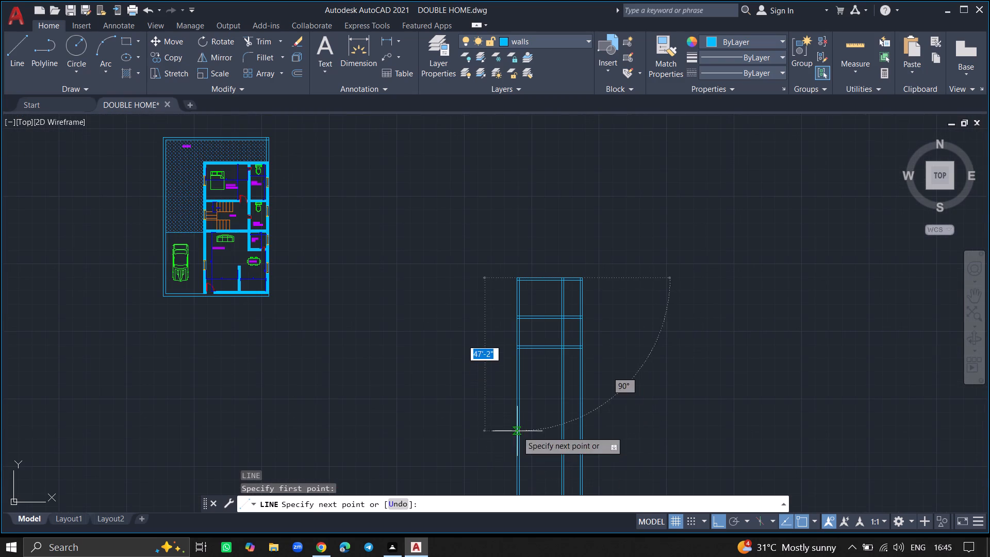
{"action": "scroll", "coordinate": [518, 405], "scroll_direction": "up", "scroll_amount": 5, "text": "ctrl"}
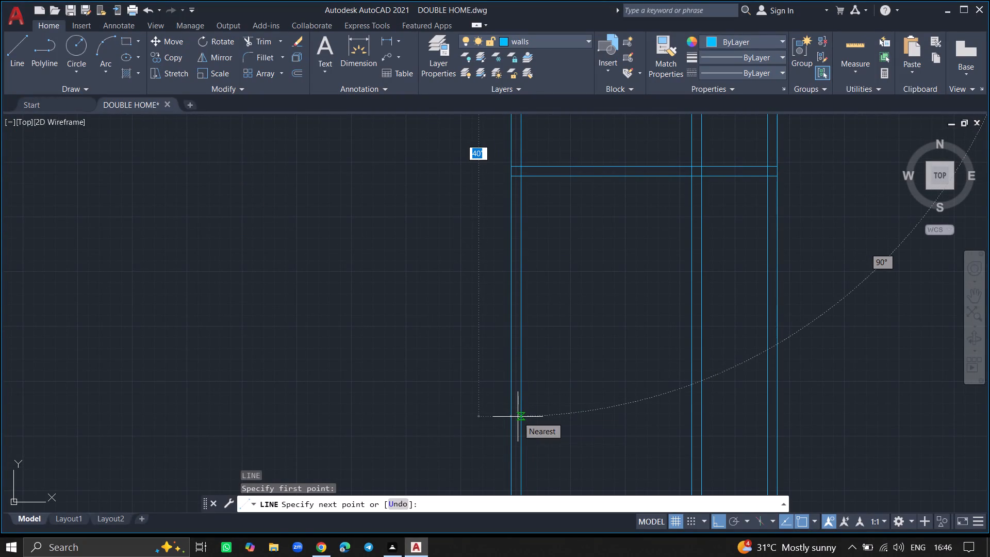
{"action": "left_click", "coordinate": [518, 417]}
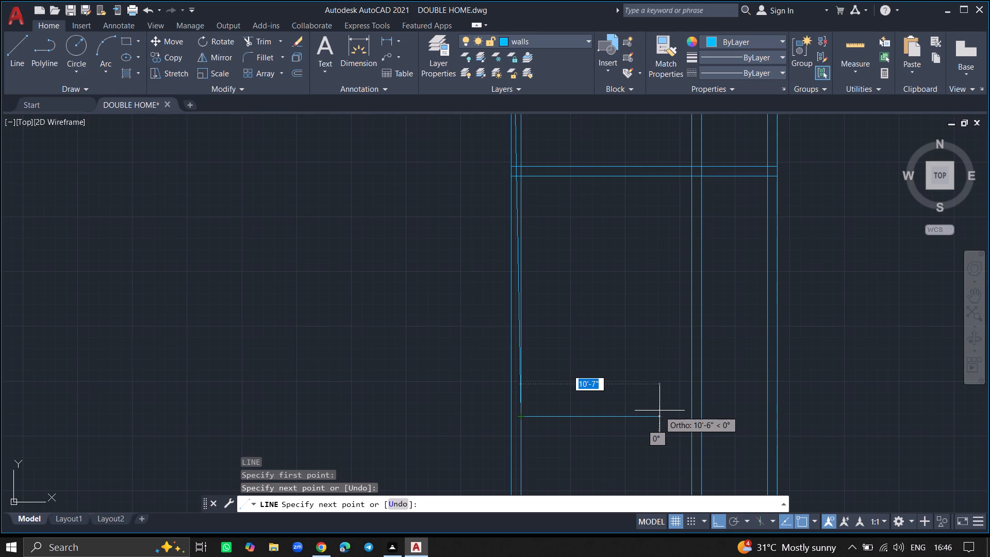
{"action": "left_click", "coordinate": [777, 418]}
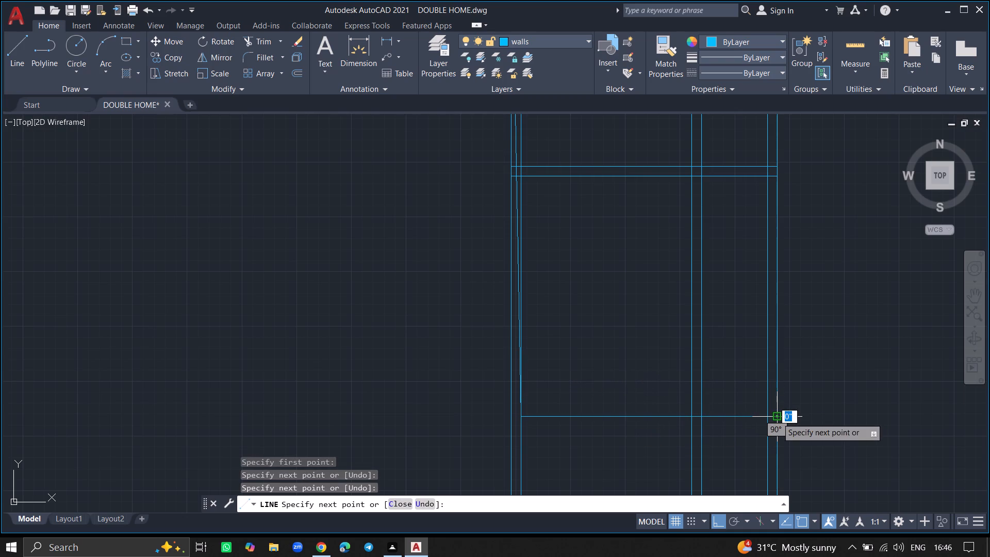
{"action": "key", "text": "Return"}
Delete the slanted 40' guide line running inside the west wall.
{"action": "scroll", "coordinate": [579, 322], "scroll_direction": "up", "scroll_amount": 4, "text": "ctrl"}
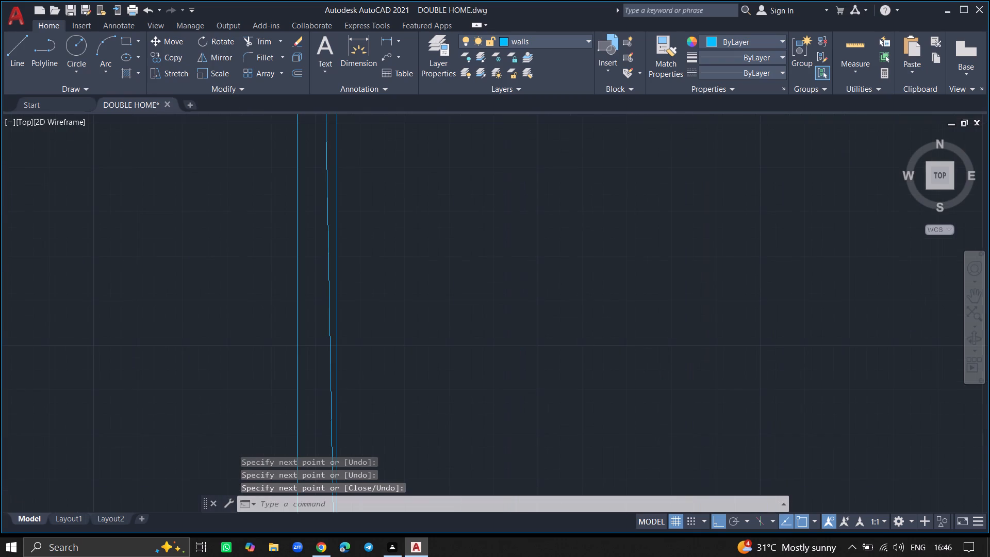
{"action": "scroll", "coordinate": [579, 322], "scroll_direction": "down", "scroll_amount": 2, "text": "ctrl"}
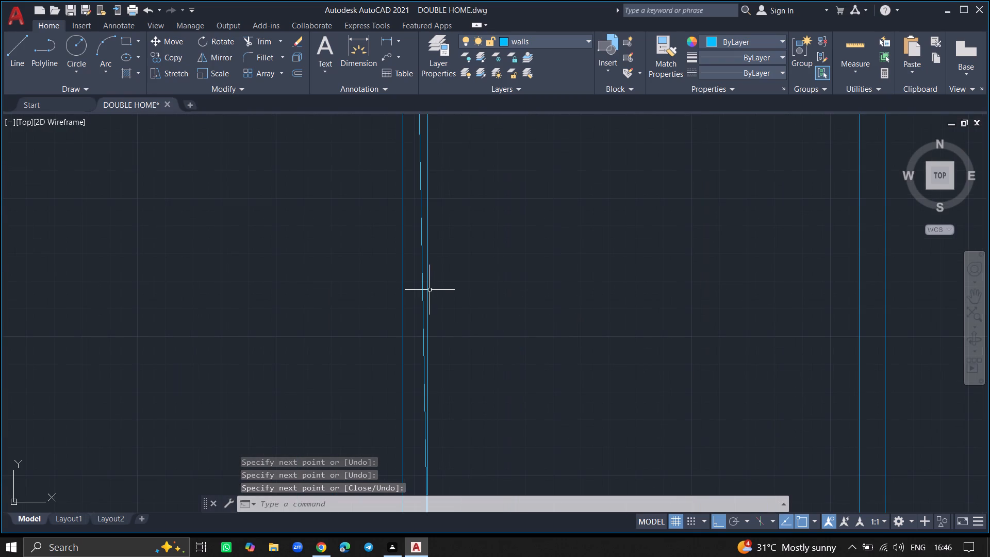
{"action": "left_click", "coordinate": [422, 288]}
{"action": "key", "text": "Delete"}
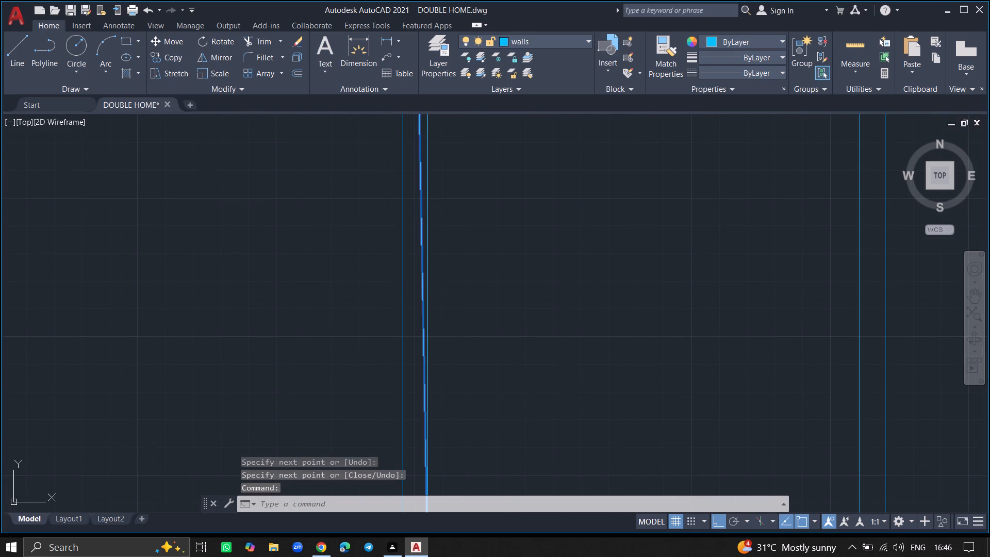
Extend the new south horizontal line west to the outer line of the west wall.
{"action": "scroll", "coordinate": [422, 288], "scroll_direction": "down", "scroll_amount": 3, "text": "ctrl"}
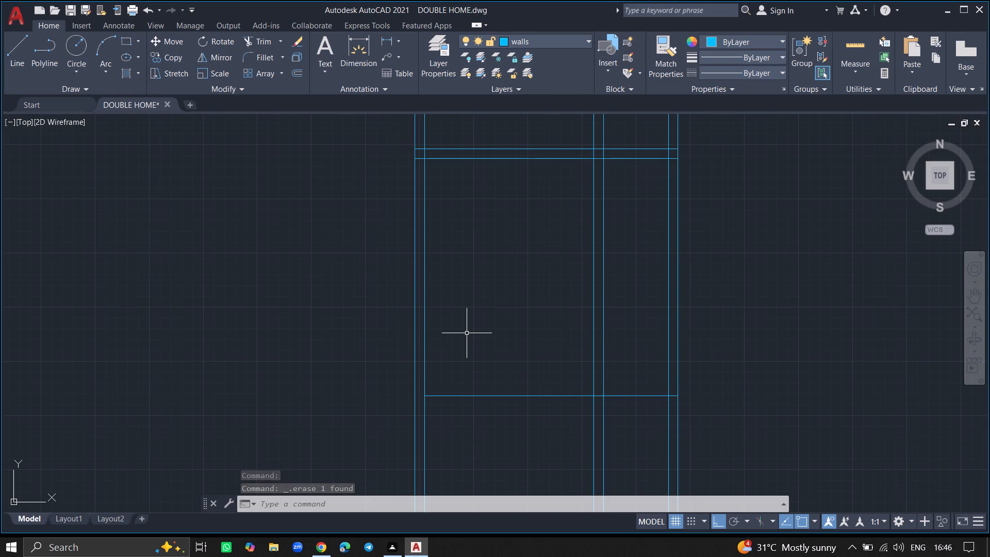
{"action": "scroll", "coordinate": [467, 333], "scroll_direction": "down", "scroll_amount": 2, "text": "ctrl"}
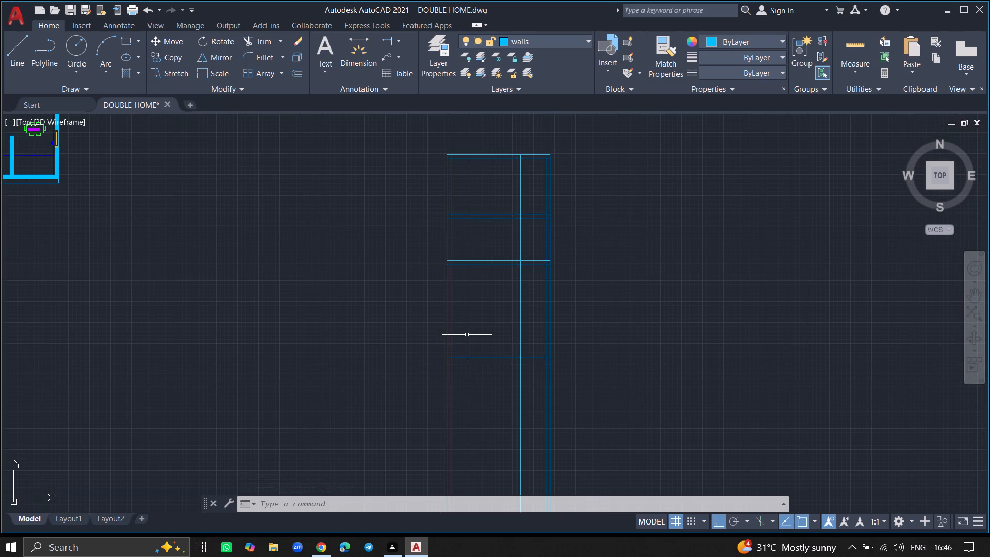
{"action": "scroll", "coordinate": [449, 379], "scroll_direction": "up", "scroll_amount": 4, "text": "ctrl"}
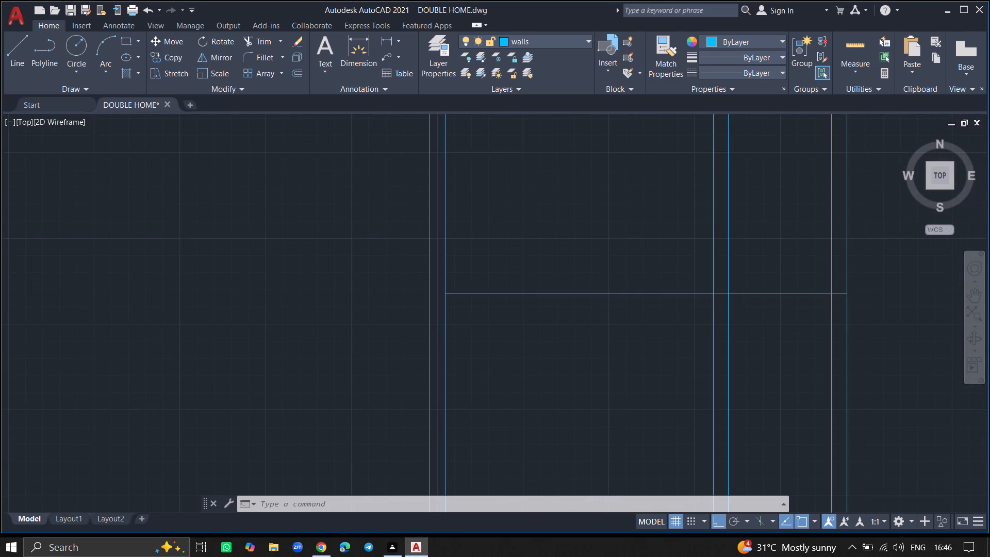
{"action": "type", "text": "EX"}
{"action": "key", "text": "Return"}
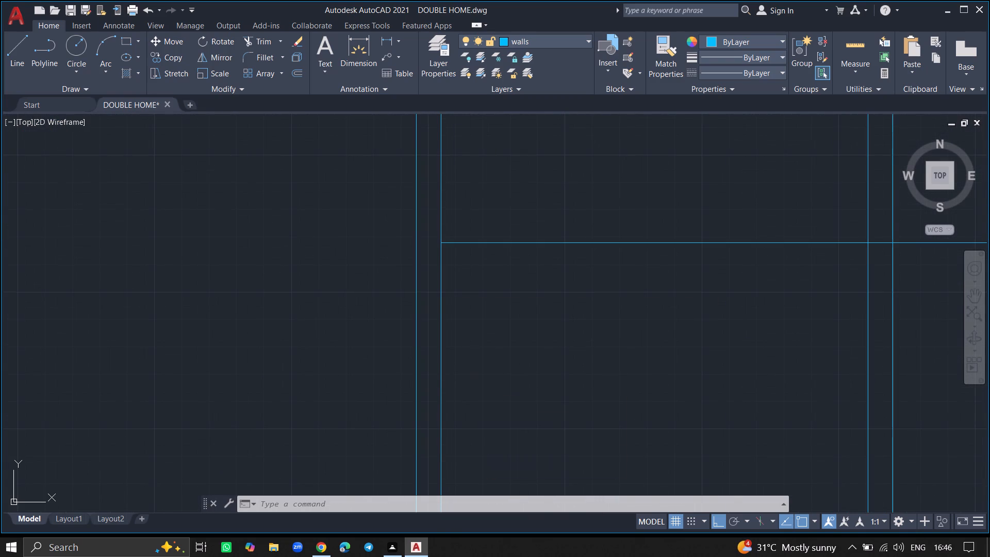
{"action": "left_click", "coordinate": [511, 242]}
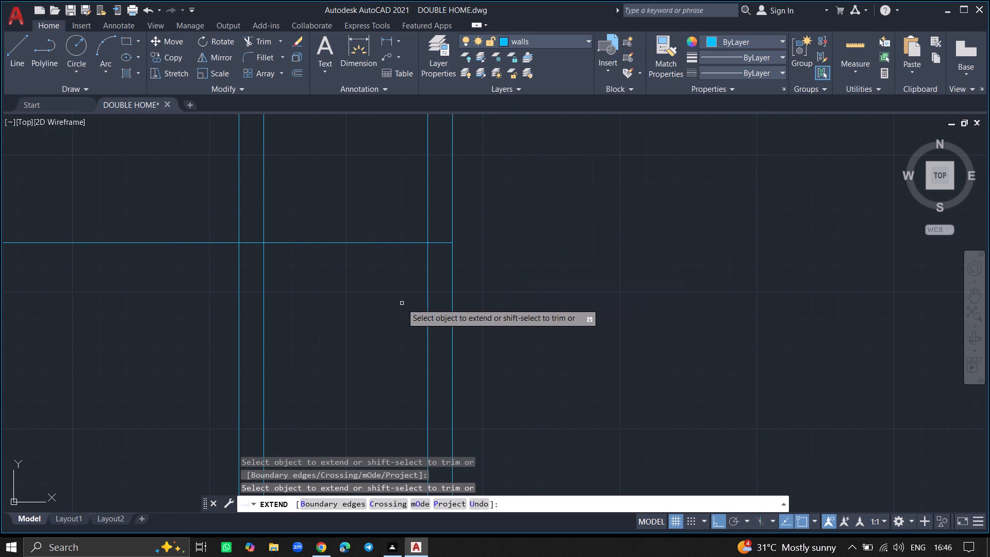
{"action": "key", "text": "Return"}
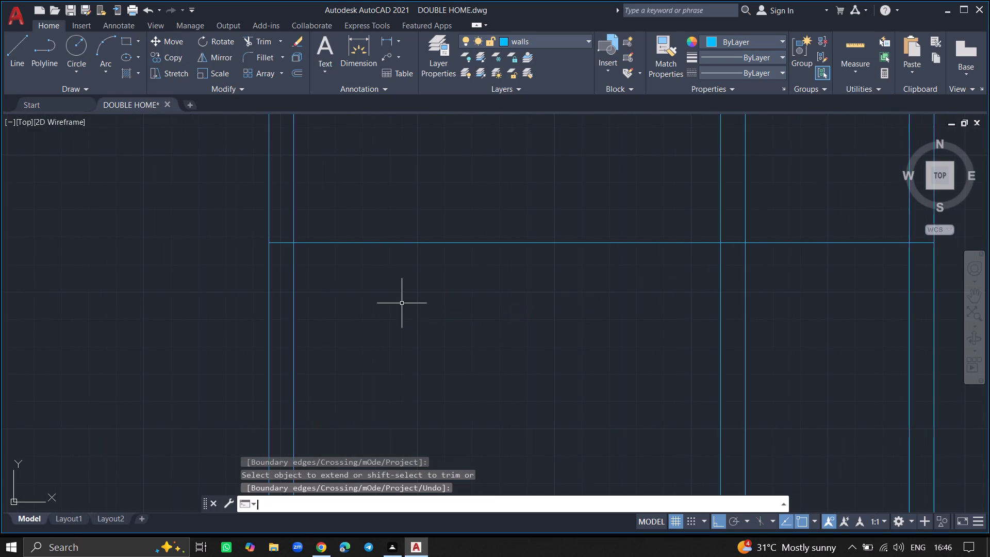
Offset the new south horizontal line 9" to the south to give the south wall its thickness.
{"action": "type", "text": "OFF"}
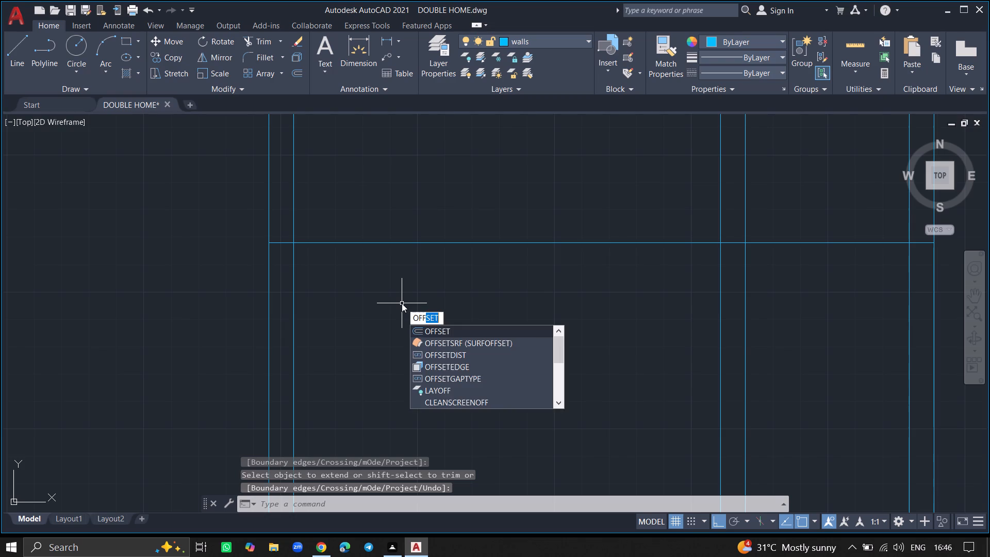
{"action": "type", "text": "SEY"}
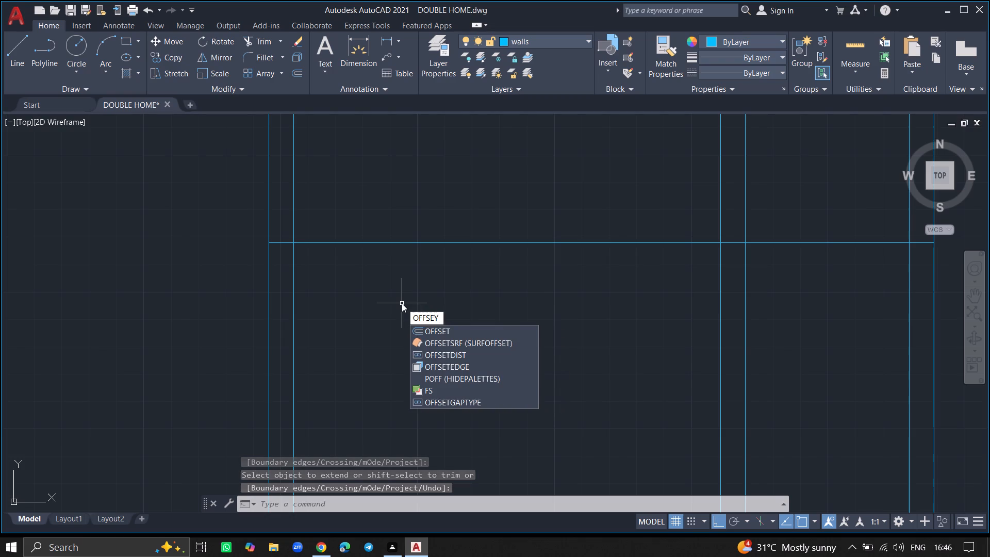
{"action": "key", "text": "BackSpace"}
{"action": "key", "text": "t"}
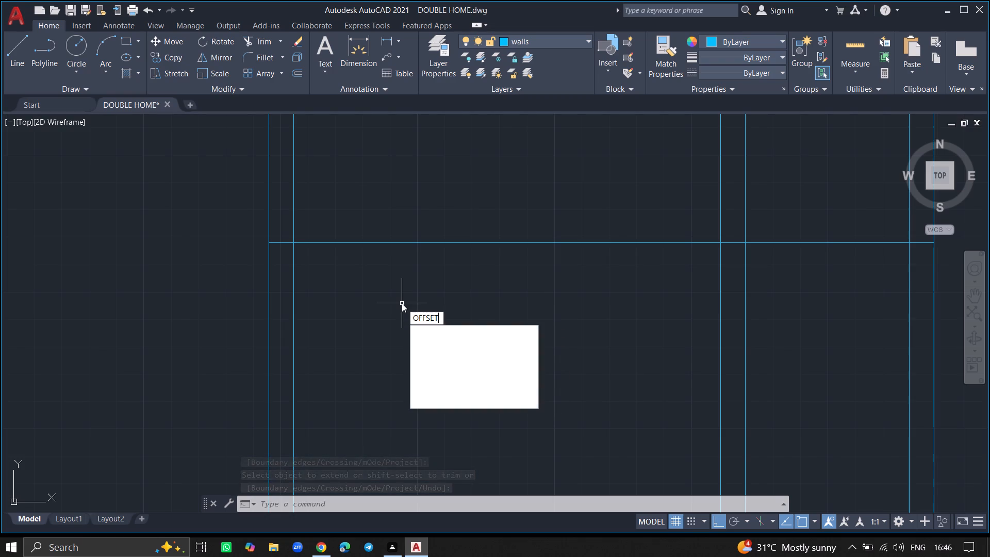
{"action": "key", "text": "Return"}
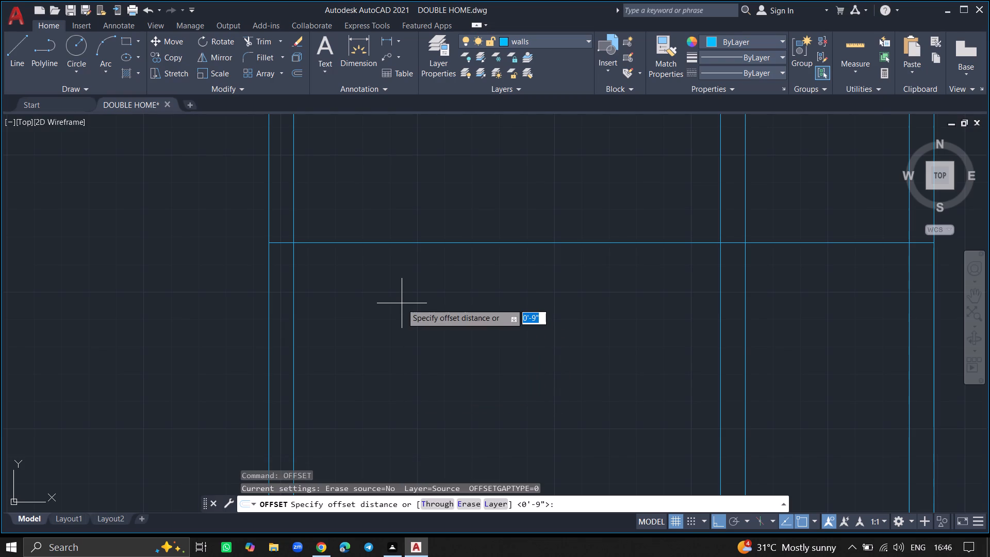
{"action": "key", "text": "Return"}
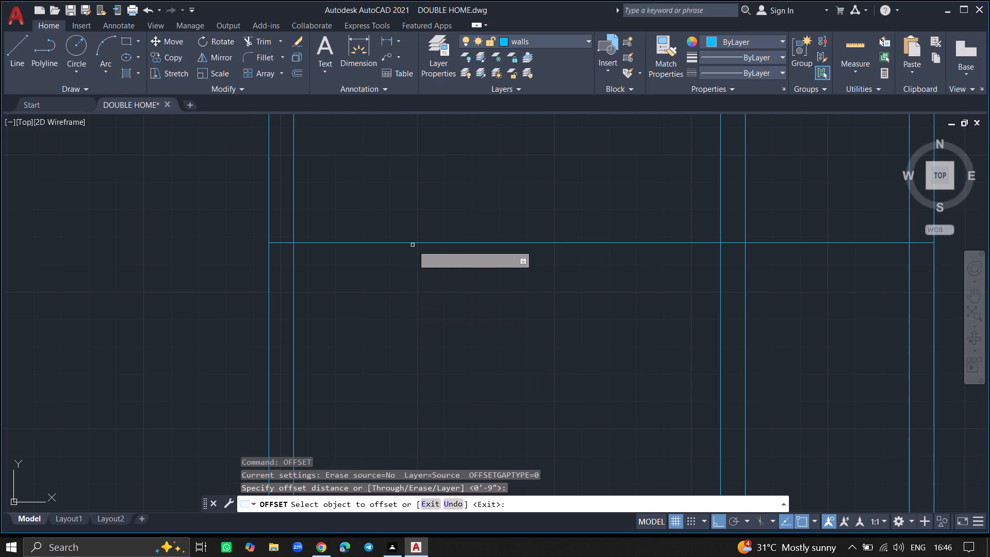
{"action": "left_click", "coordinate": [412, 243]}
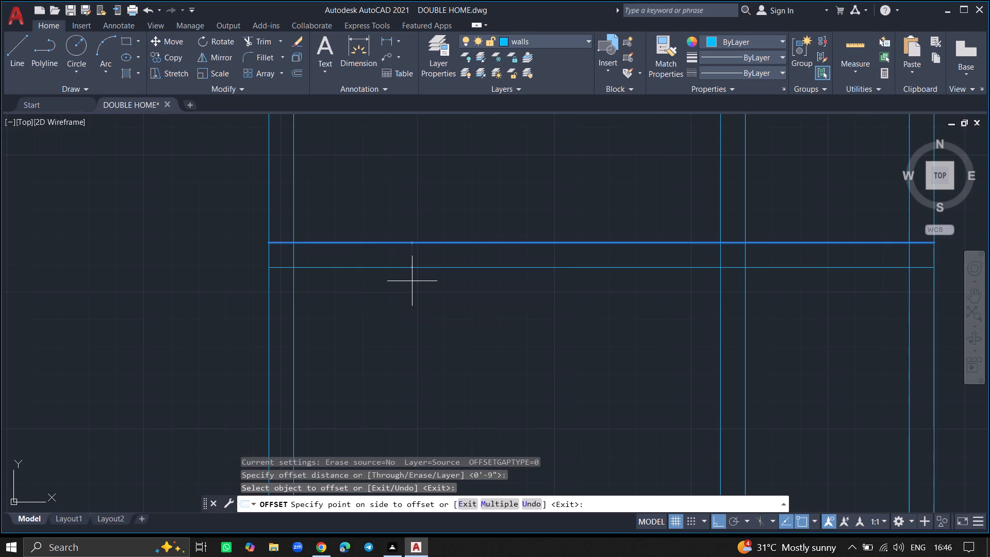
{"action": "left_click", "coordinate": [412, 281]}
{"action": "key", "text": "Return"}
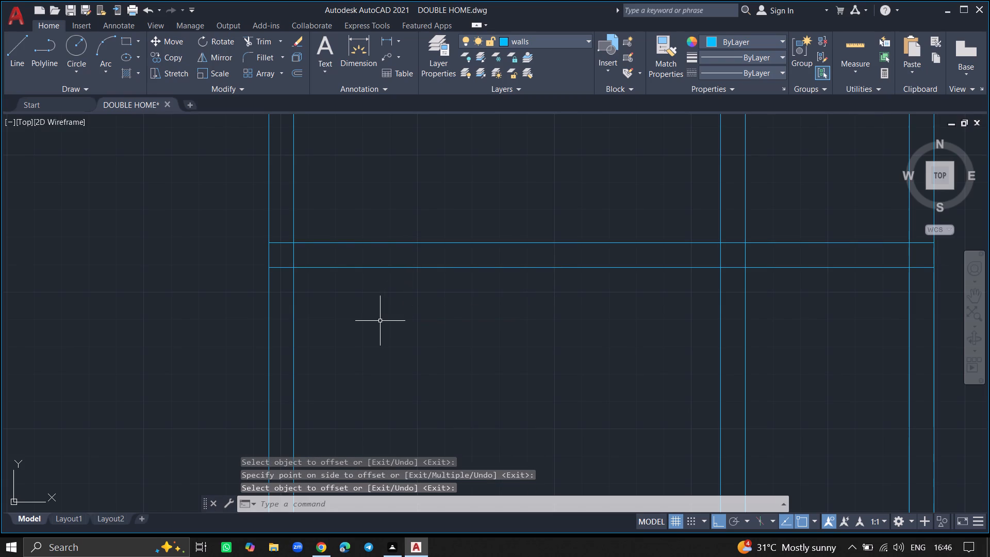
Trim the west, interior and east vertical wall lines where they extend below the south wall's outer line.
{"action": "type", "text": "TRIM"}
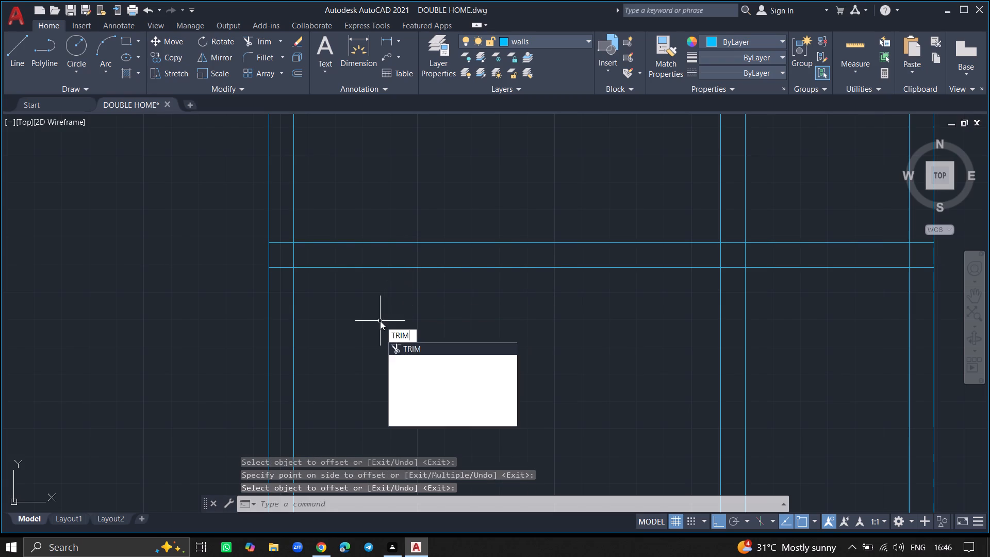
{"action": "key", "text": "Return"}
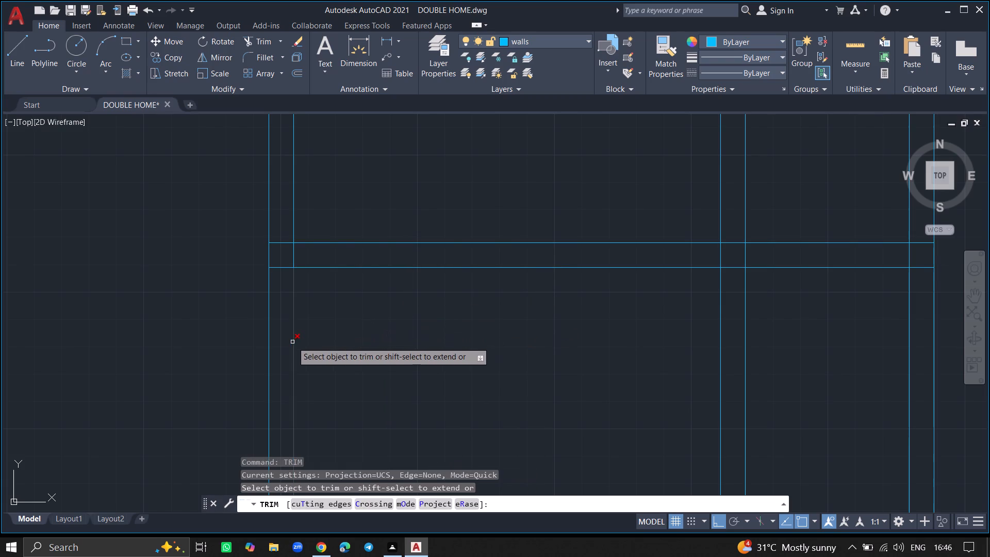
{"action": "left_click", "coordinate": [292, 342]}
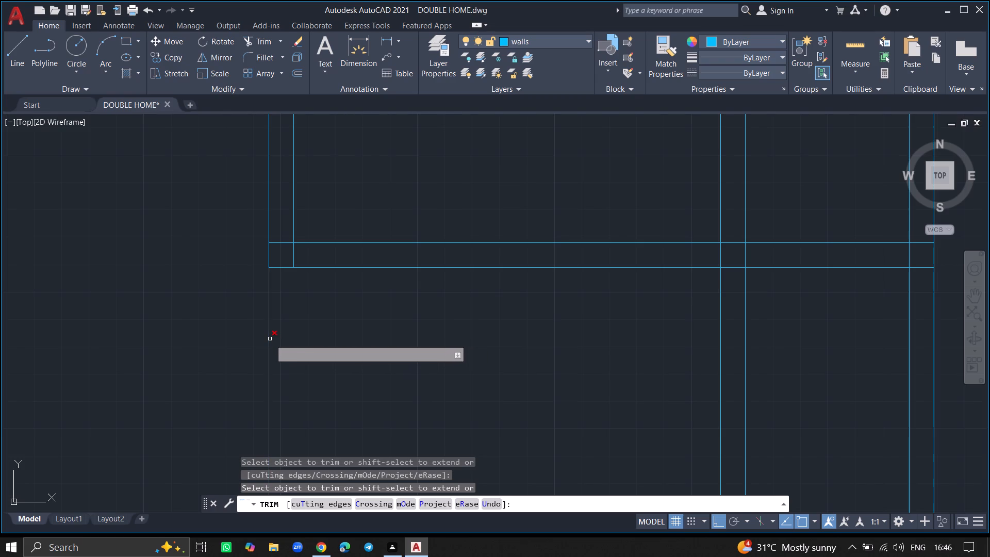
{"action": "left_click", "coordinate": [269, 338]}
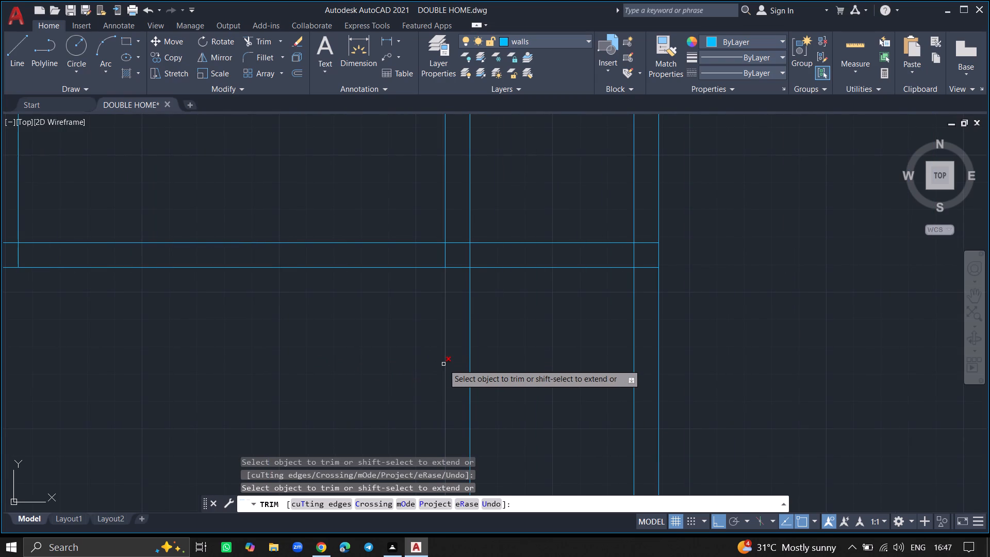
{"action": "left_click", "coordinate": [443, 364]}
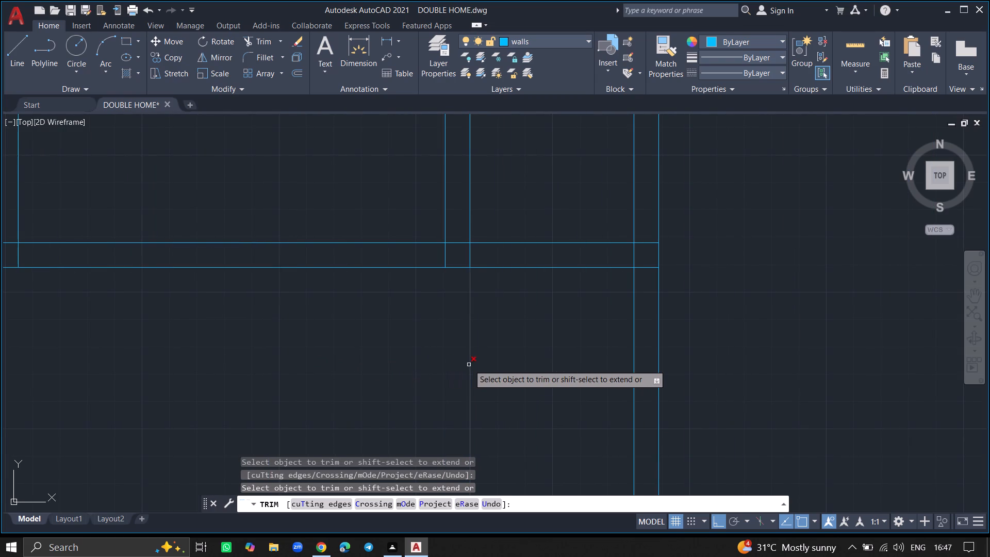
{"action": "left_click", "coordinate": [469, 365]}
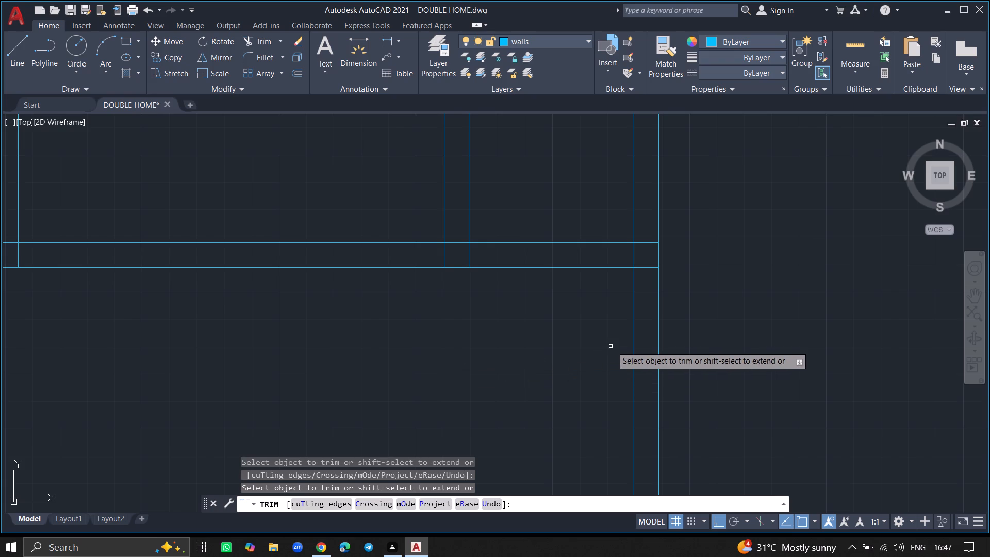
{"action": "left_click", "coordinate": [634, 346]}
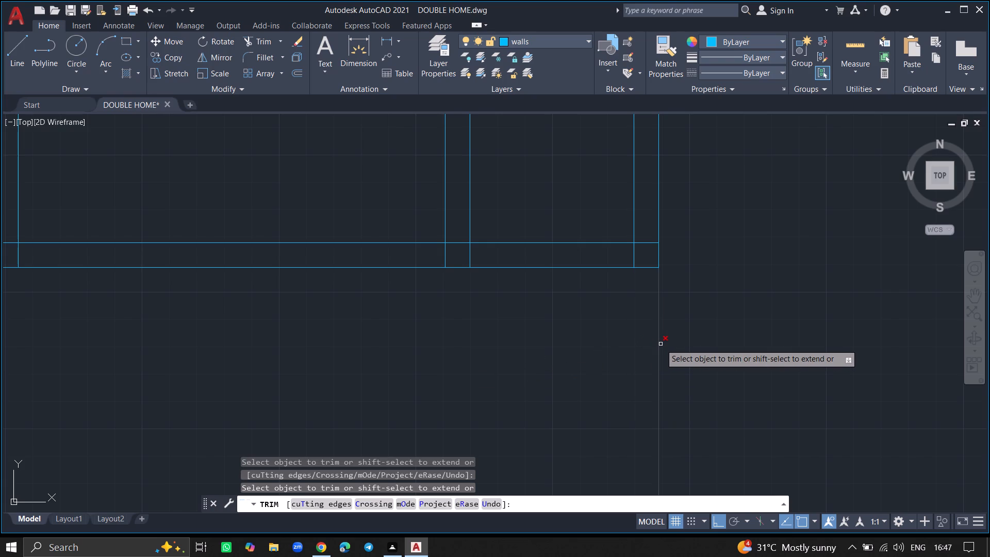
{"action": "left_click", "coordinate": [661, 344]}
{"action": "key", "text": "Return"}
Trim the interior vertical partition's two lines out of the southernmost room, including their stubs within the south wall's thickness.
{"action": "scroll", "coordinate": [661, 344], "scroll_direction": "down", "scroll_amount": 4, "text": "ctrl"}
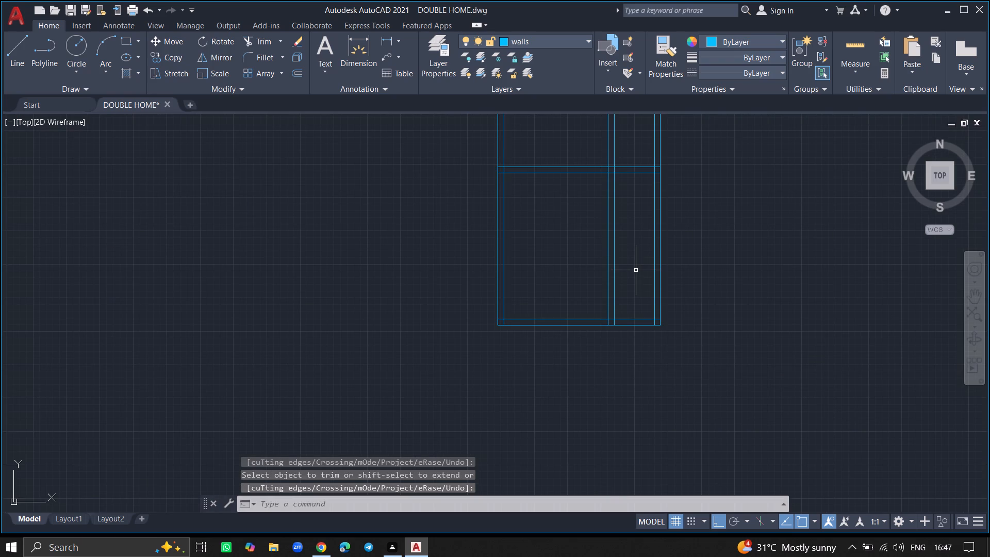
{"action": "scroll", "coordinate": [635, 270], "scroll_direction": "down", "scroll_amount": 1, "text": "ctrl"}
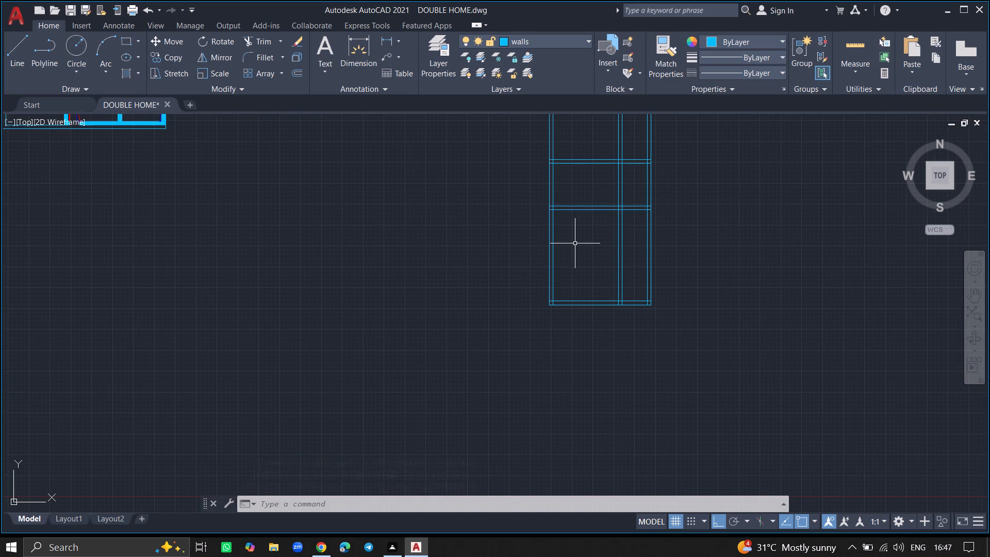
{"action": "scroll", "coordinate": [575, 243], "scroll_direction": "down", "scroll_amount": 3, "text": "ctrl"}
{"action": "scroll", "coordinate": [582, 218], "scroll_direction": "up", "scroll_amount": 2, "text": "ctrl"}
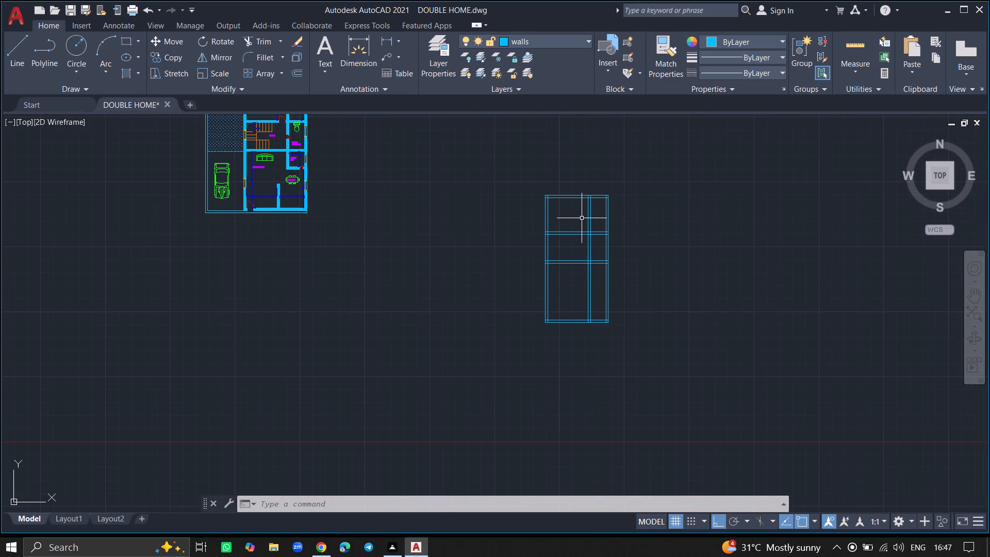
{"action": "scroll", "coordinate": [589, 240], "scroll_direction": "up", "scroll_amount": 1, "text": "ctrl"}
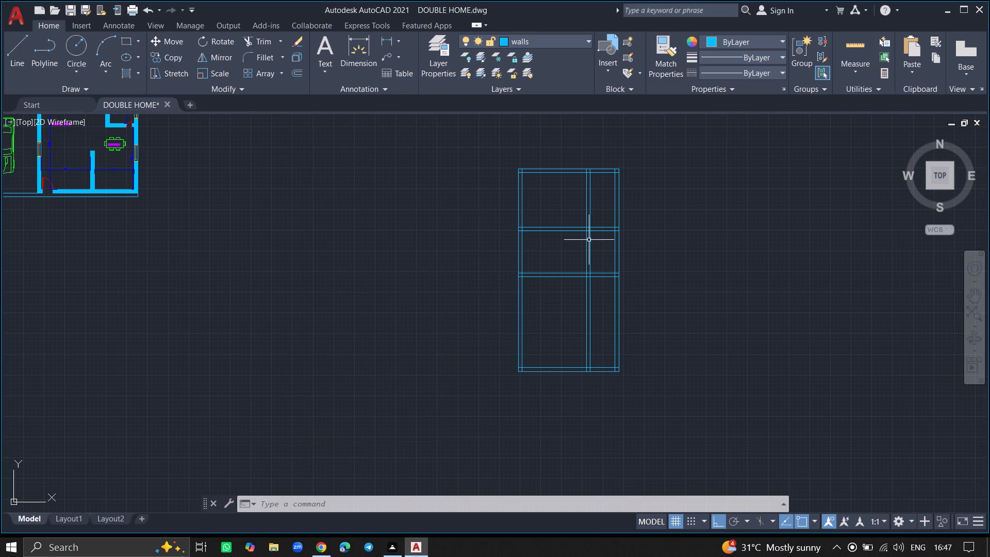
{"action": "scroll", "coordinate": [607, 302], "scroll_direction": "up", "scroll_amount": 2, "text": "ctrl"}
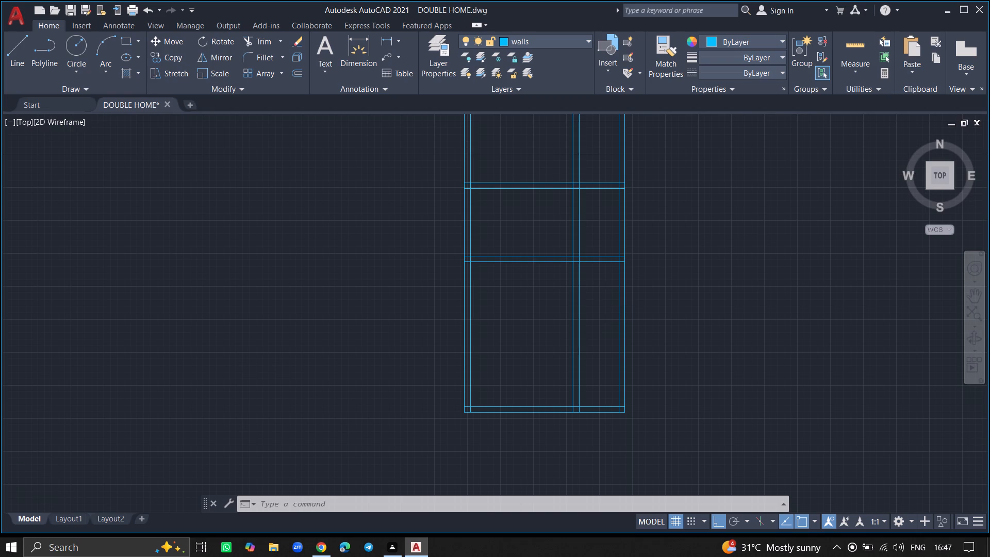
{"action": "type", "text": "TRIM"}
{"action": "key", "text": "Return"}
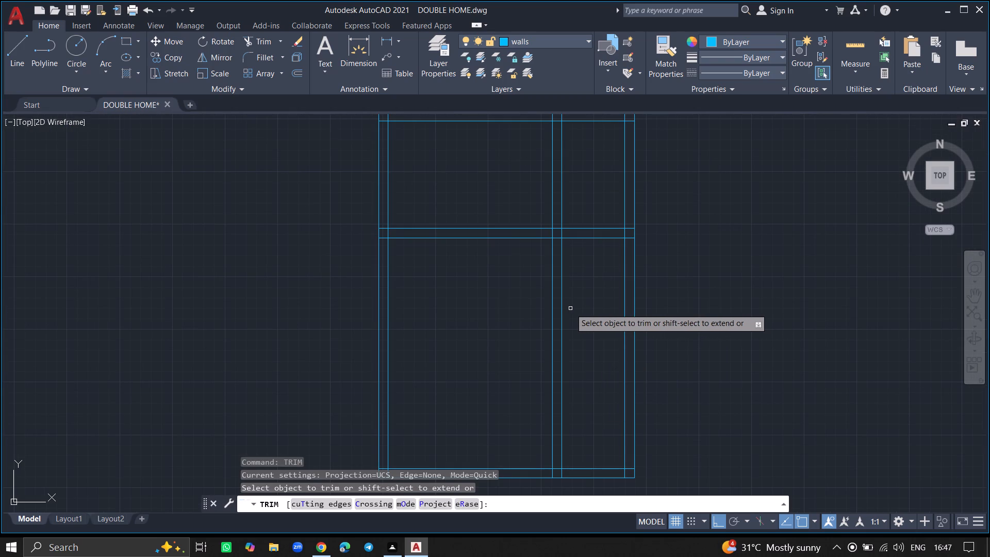
{"action": "left_click", "coordinate": [564, 310]}
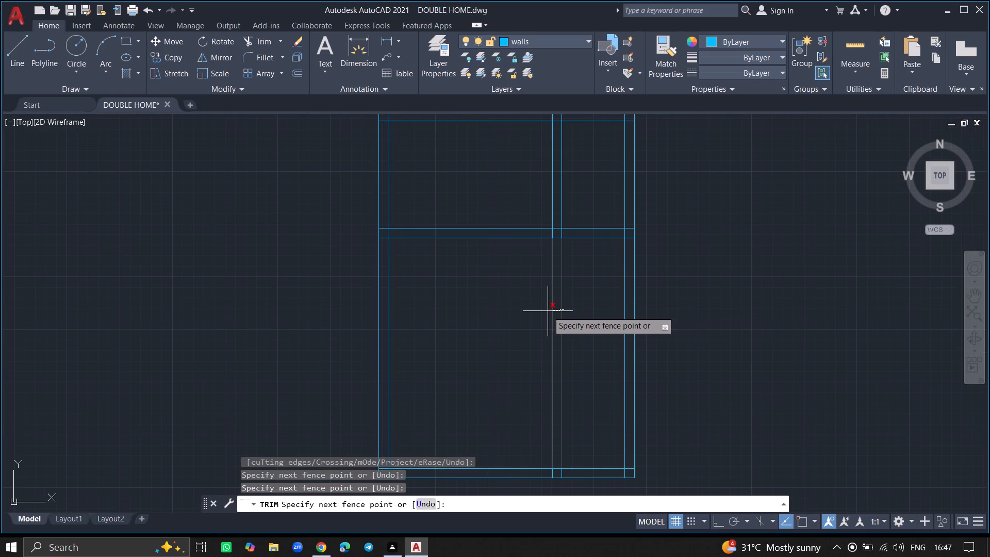
{"action": "left_click", "coordinate": [548, 311]}
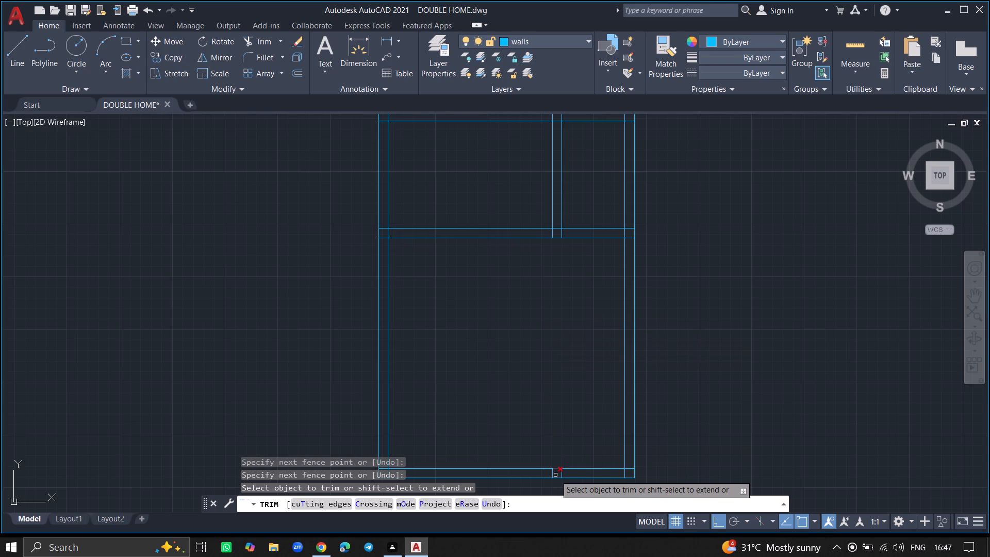
{"action": "scroll", "coordinate": [556, 478], "scroll_direction": "up", "scroll_amount": 6, "text": "ctrl"}
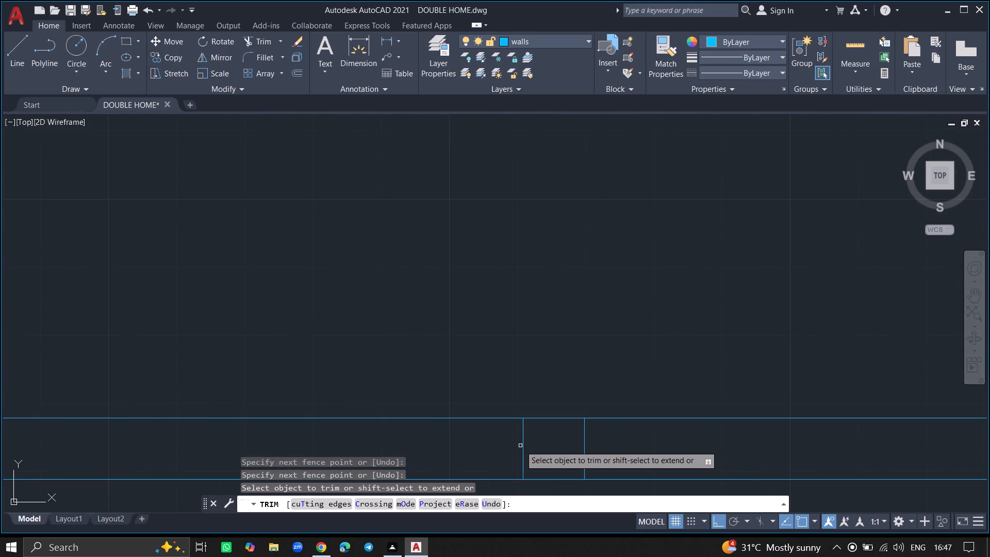
{"action": "left_click", "coordinate": [520, 446]}
{"action": "left_click", "coordinate": [618, 452]}
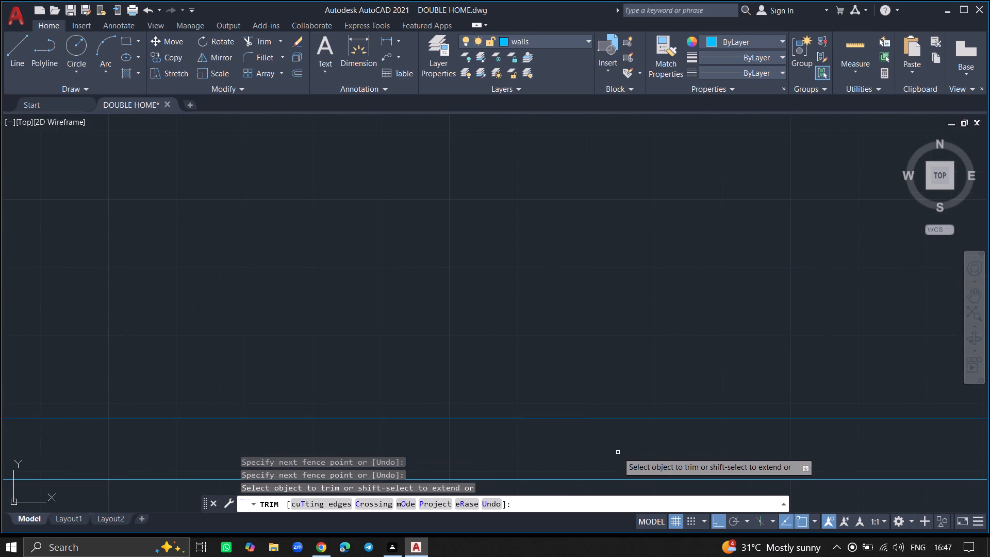
{"action": "key", "text": "Return"}
Add a vertical linear dimension across the southernmost room, from its north wall's lower line to the south wall's inner line.
{"action": "scroll", "coordinate": [618, 452], "scroll_direction": "down", "scroll_amount": 5, "text": "ctrl"}
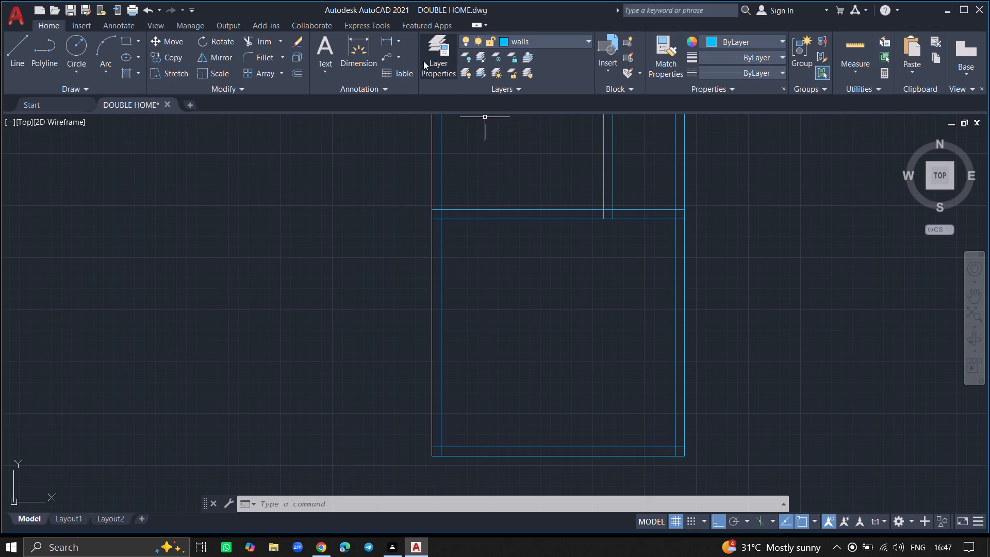
{"action": "left_click", "coordinate": [385, 35]}
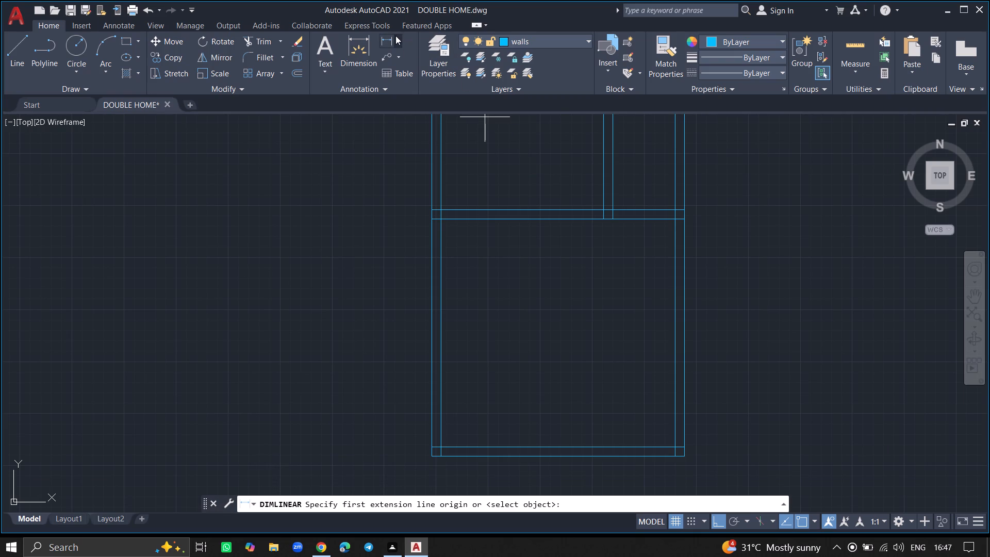
{"action": "left_click", "coordinate": [395, 36]}
{"action": "left_click", "coordinate": [402, 63]}
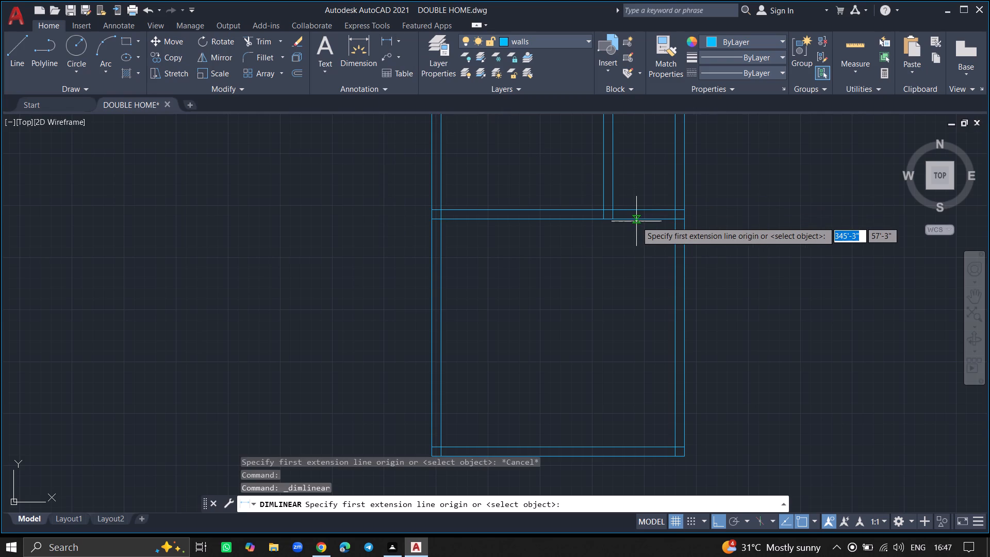
{"action": "scroll", "coordinate": [636, 221], "scroll_direction": "up", "scroll_amount": 3, "text": "ctrl"}
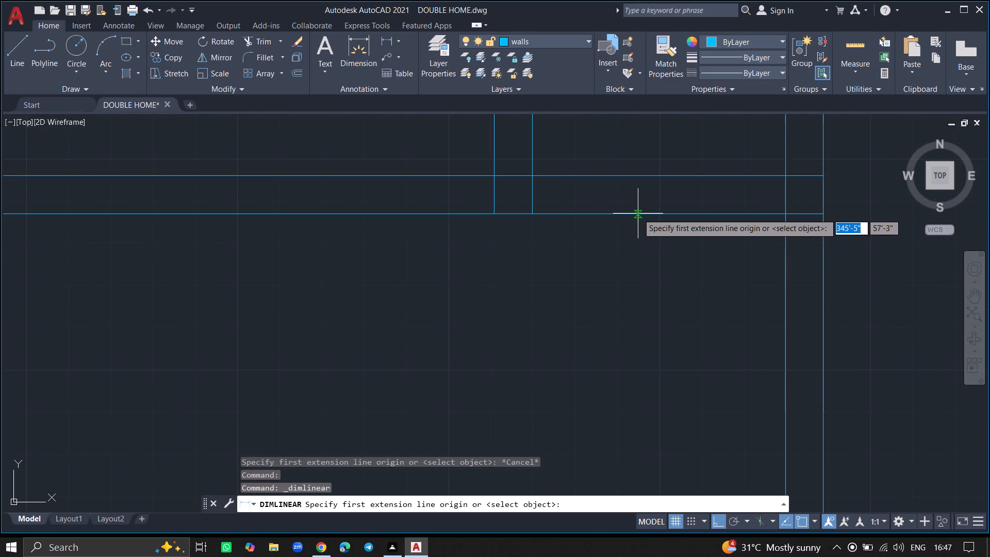
{"action": "left_click", "coordinate": [638, 214]}
{"action": "scroll", "coordinate": [652, 306], "scroll_direction": "down", "scroll_amount": 3, "text": "ctrl"}
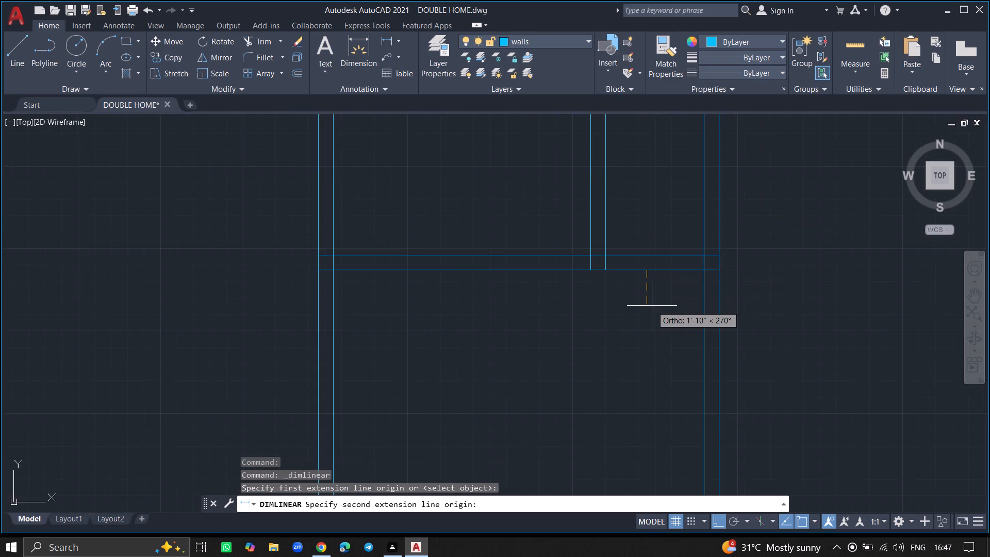
{"action": "scroll", "coordinate": [652, 306], "scroll_direction": "down", "scroll_amount": 3, "text": "ctrl"}
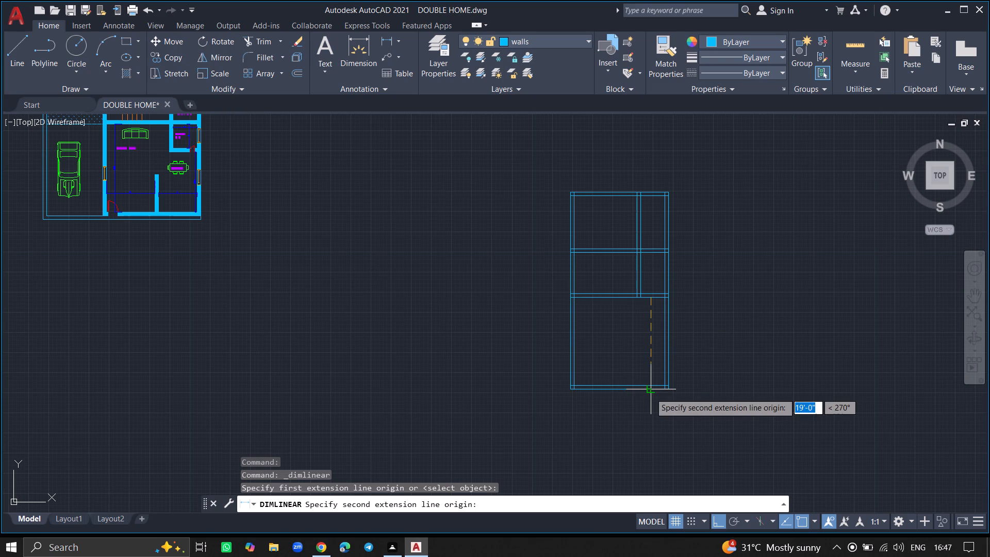
{"action": "scroll", "coordinate": [650, 393], "scroll_direction": "up", "scroll_amount": 4, "text": "ctrl"}
{"action": "left_click", "coordinate": [645, 365]}
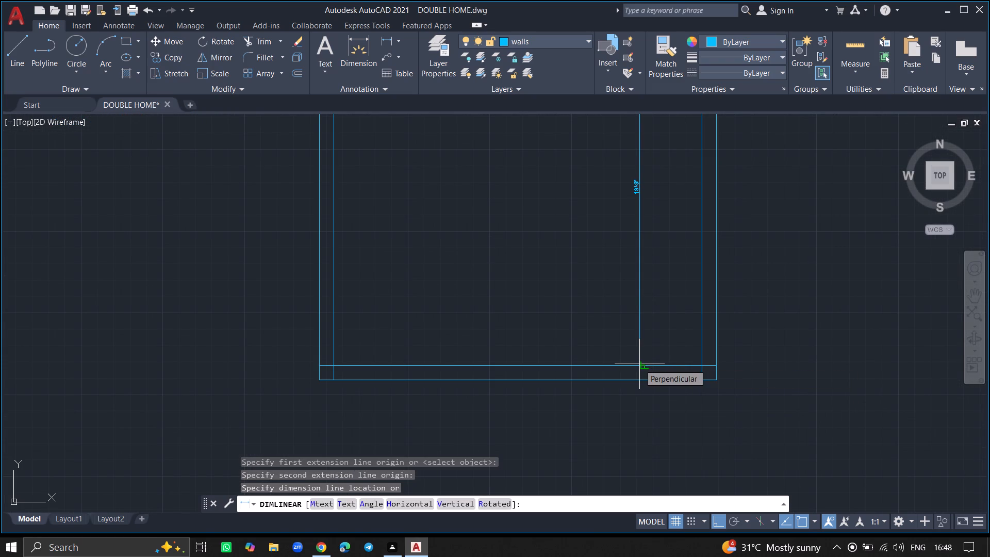
{"action": "left_click", "coordinate": [639, 364]}
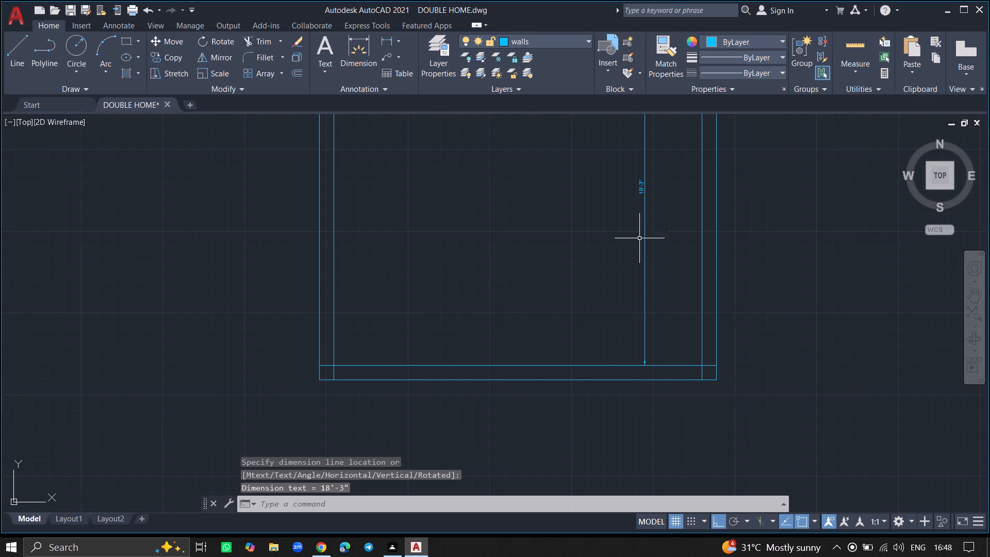
{"action": "scroll", "coordinate": [641, 172], "scroll_direction": "up", "scroll_amount": 3, "text": "ctrl"}
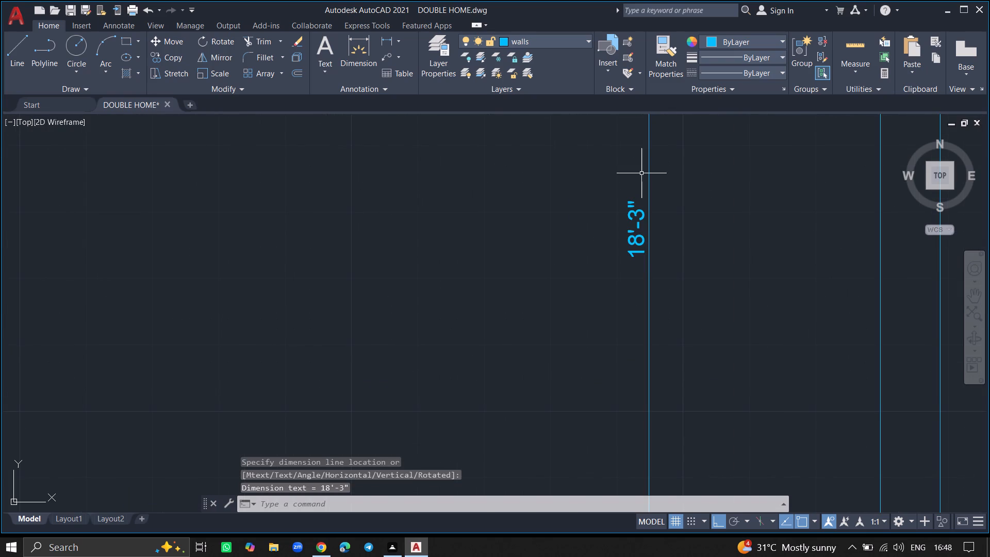
Draw an 18'7" line straight south from the midpoint of the southernmost room's north wall's lower line.
{"action": "scroll", "coordinate": [603, 235], "scroll_direction": "down", "scroll_amount": 5, "text": "ctrl"}
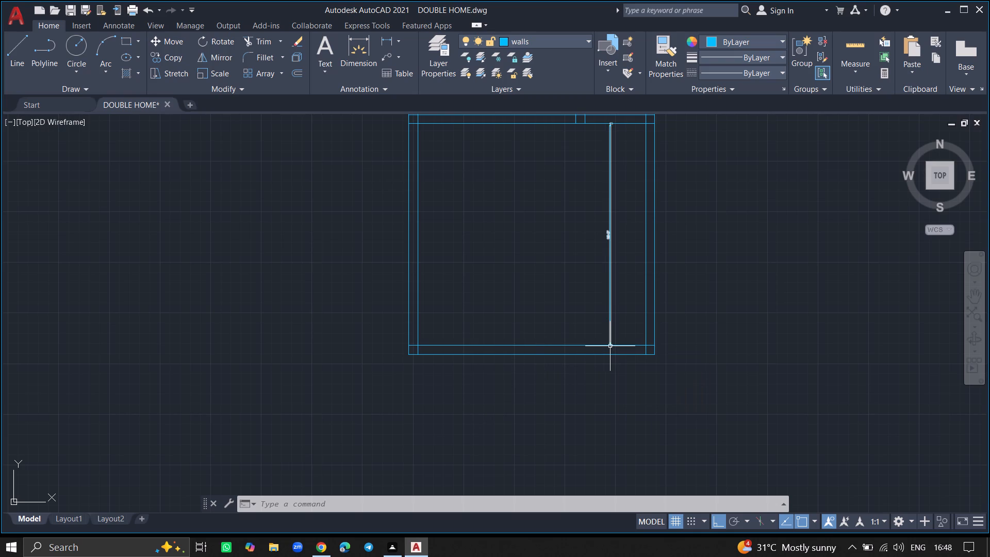
{"action": "key", "text": "l"}
{"action": "key", "text": "Return"}
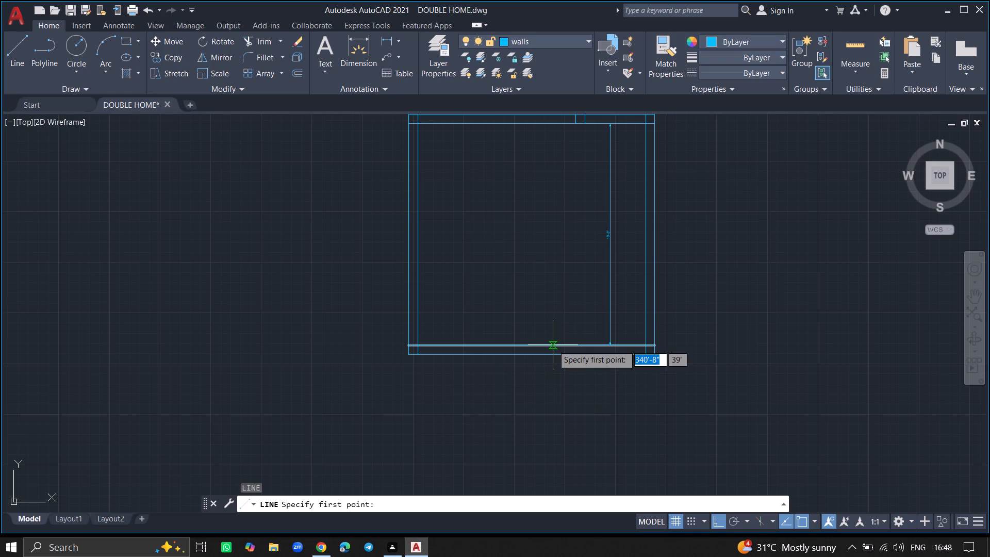
{"action": "left_click", "coordinate": [531, 125]}
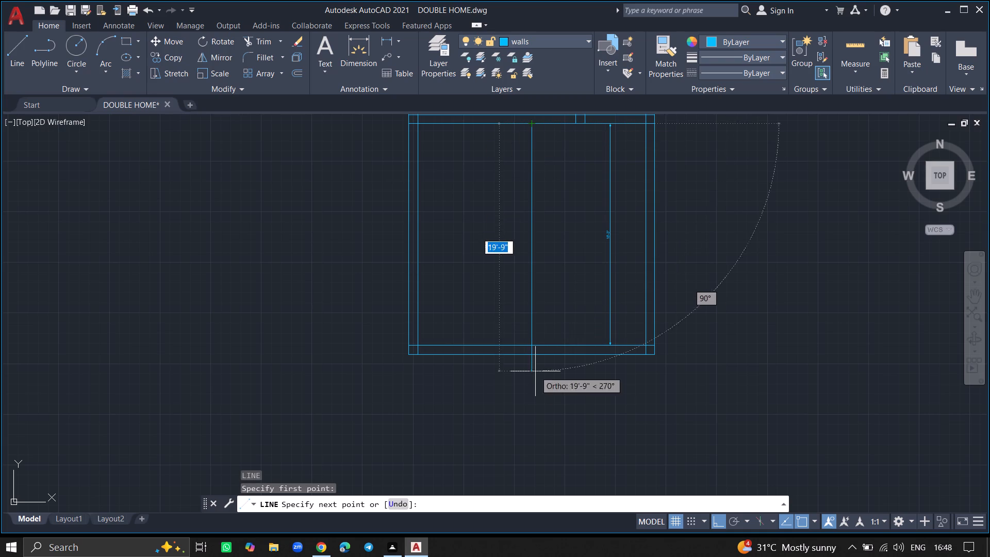
{"action": "type", "text": "18"}
{"action": "key", "text": "apostrophe"}
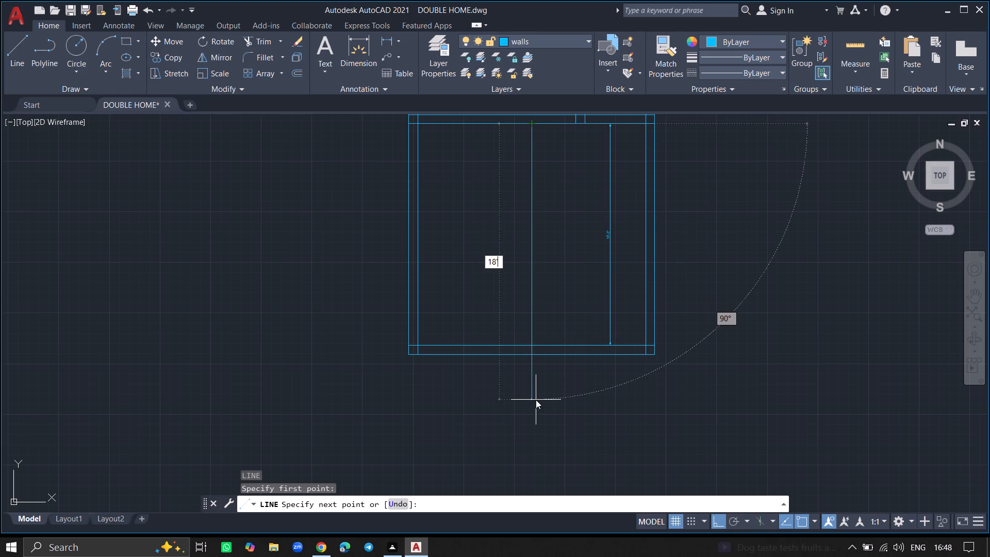
{"action": "key", "text": "7"}
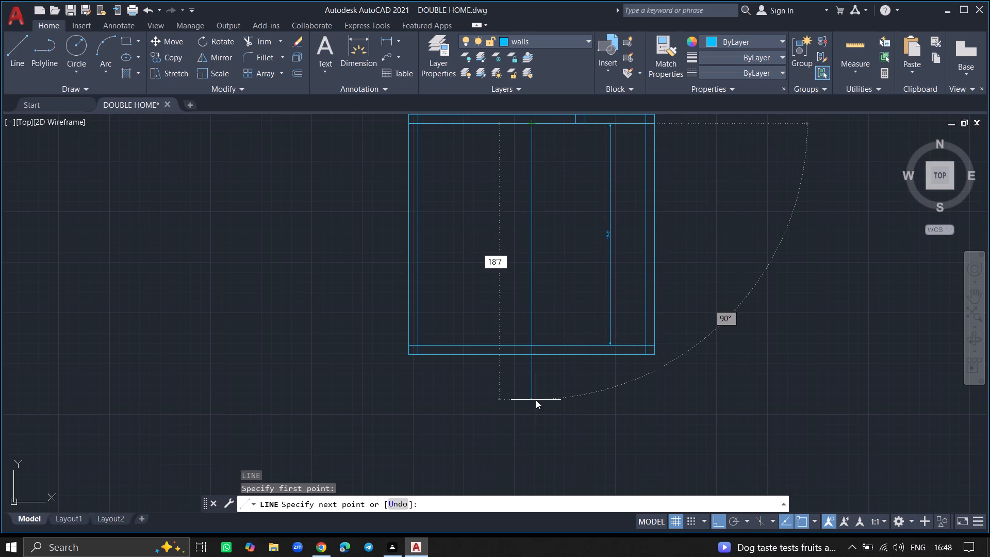
{"action": "key", "text": "shift+quotedbl"}
{"action": "key", "text": "Return"}
{"action": "key", "text": "Return"}
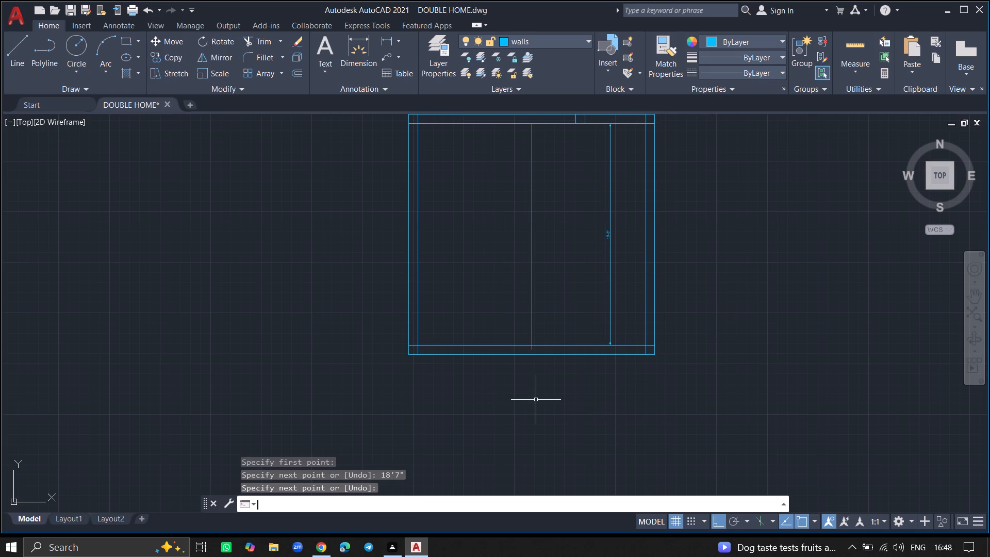
Erase both the inner and outer lines of the southernmost room's south wall.
{"action": "scroll", "coordinate": [523, 329], "scroll_direction": "up", "scroll_amount": 1, "text": "ctrl"}
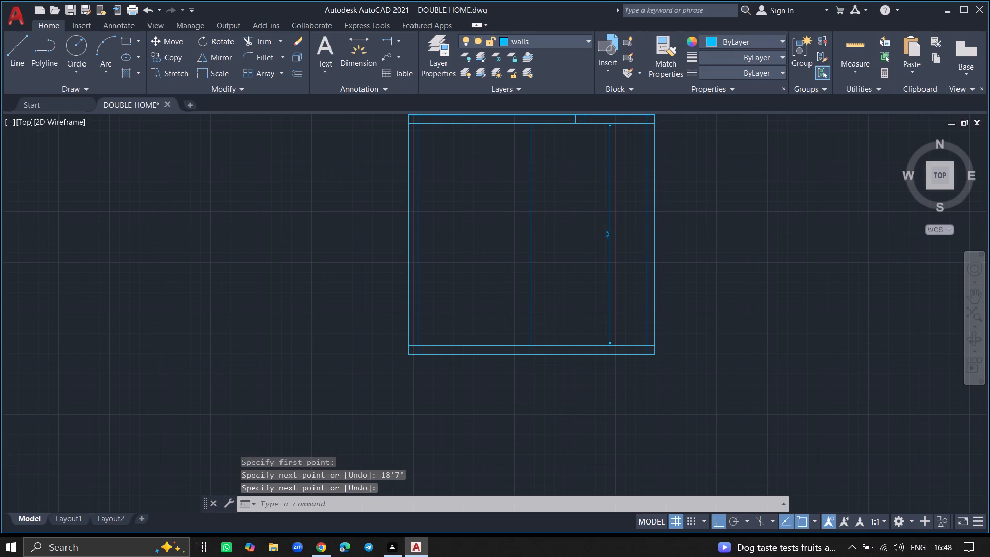
{"action": "scroll", "coordinate": [523, 329], "scroll_direction": "up", "scroll_amount": 1, "text": "ctrl"}
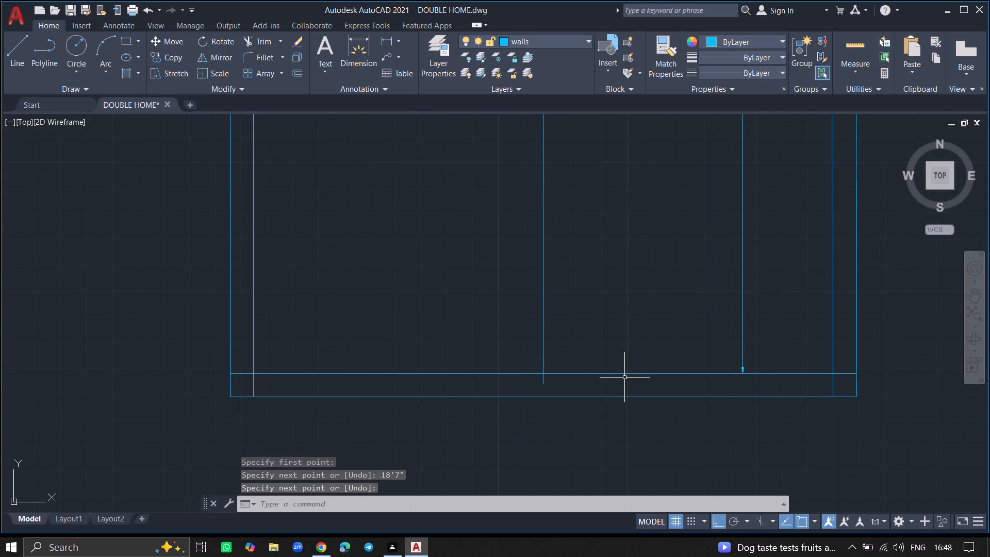
{"action": "left_click", "coordinate": [624, 374]}
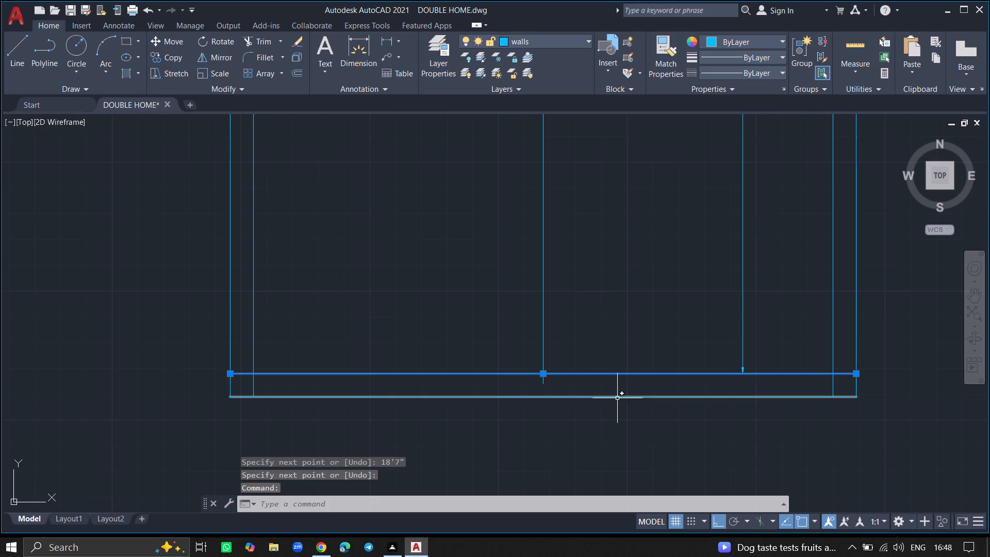
{"action": "left_click", "coordinate": [617, 397]}
{"action": "key", "text": "Delete"}
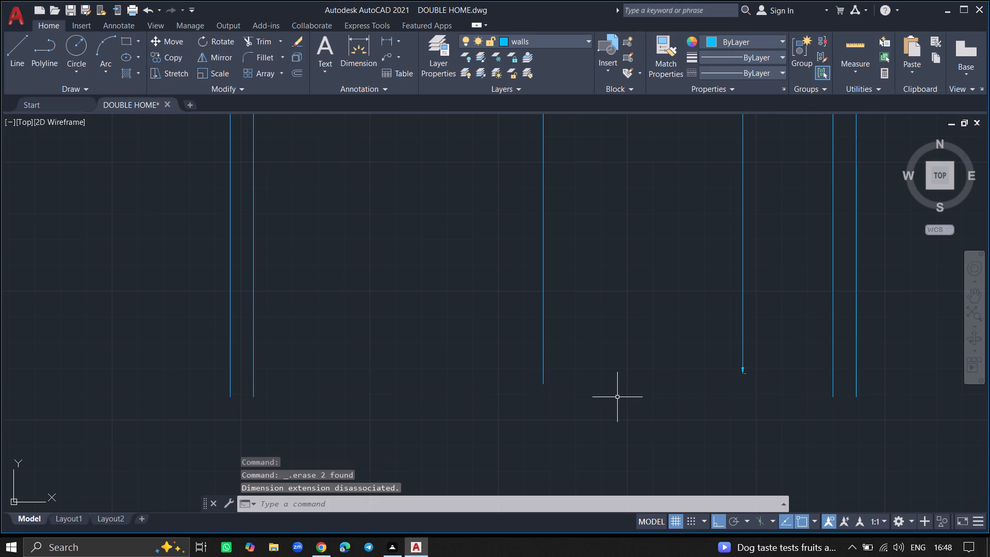
Draw a horizontal line west from the lower end of the 18'7" line to just past the west wall's outer line.
{"action": "key", "text": "l"}
{"action": "key", "text": "Return"}
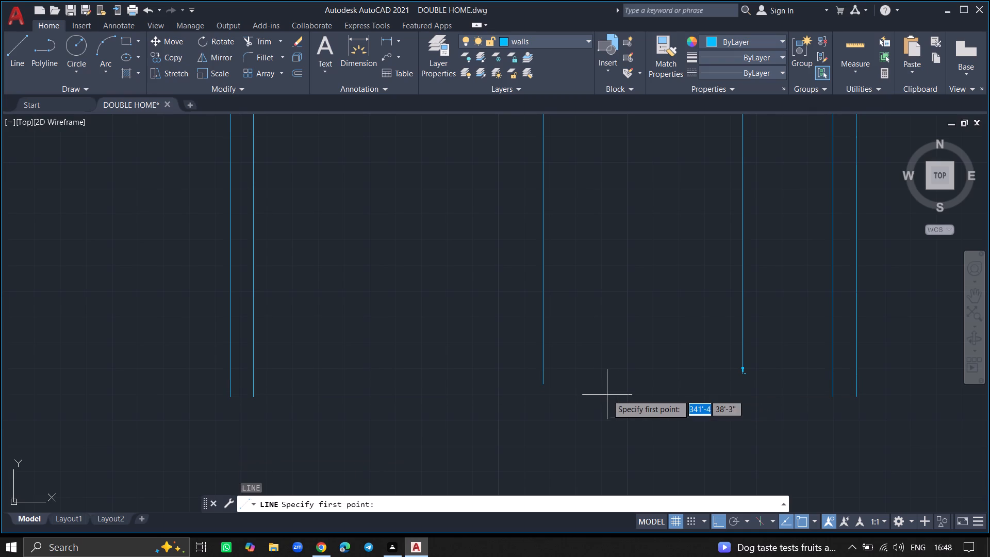
{"action": "left_click", "coordinate": [544, 384]}
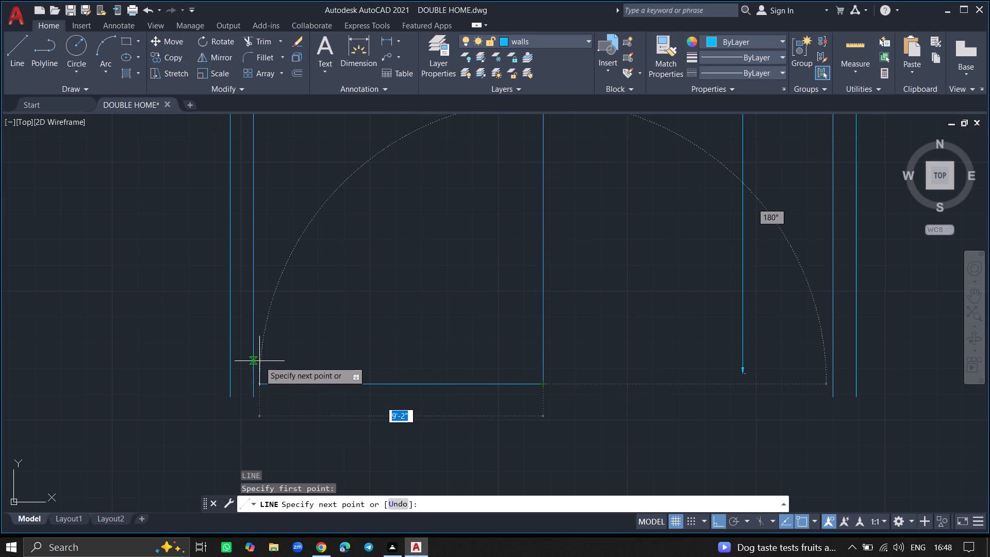
{"action": "left_click", "coordinate": [219, 382]}
{"action": "key", "text": "Return"}
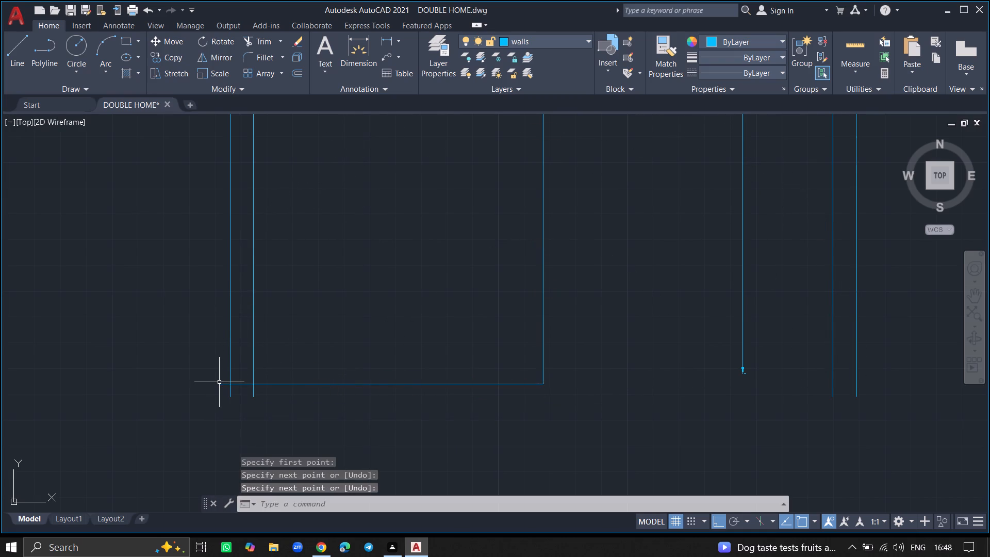
Extend the new south wall line east to the east wall's outer line.
{"action": "type", "text": "EX"}
{"action": "key", "text": "Return"}
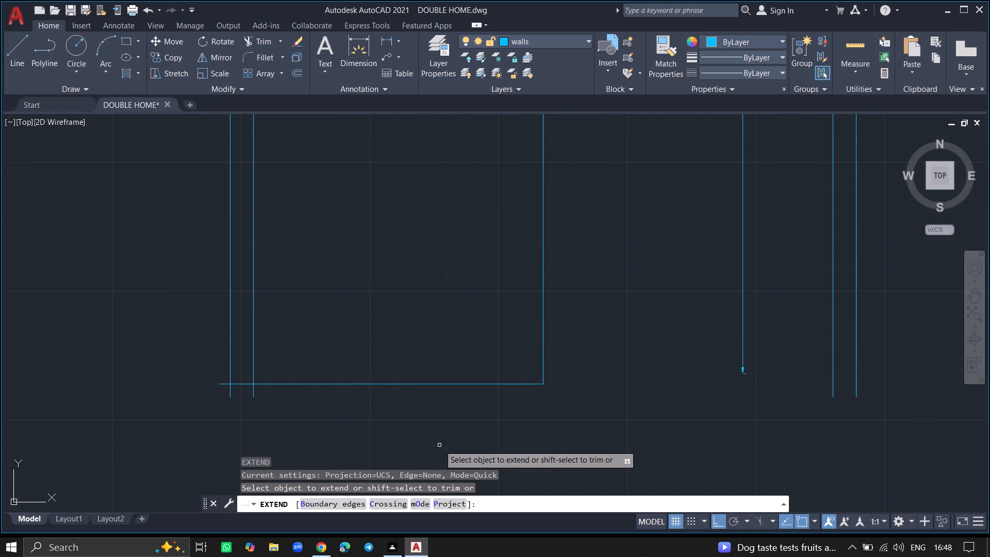
{"action": "left_click", "coordinate": [508, 385]}
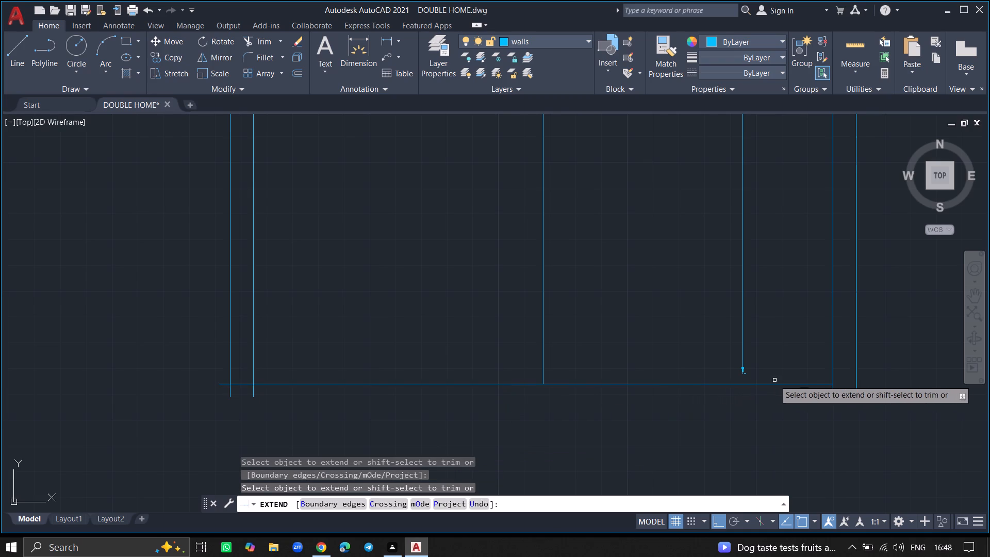
{"action": "left_click", "coordinate": [802, 384]}
{"action": "key", "text": "Return"}
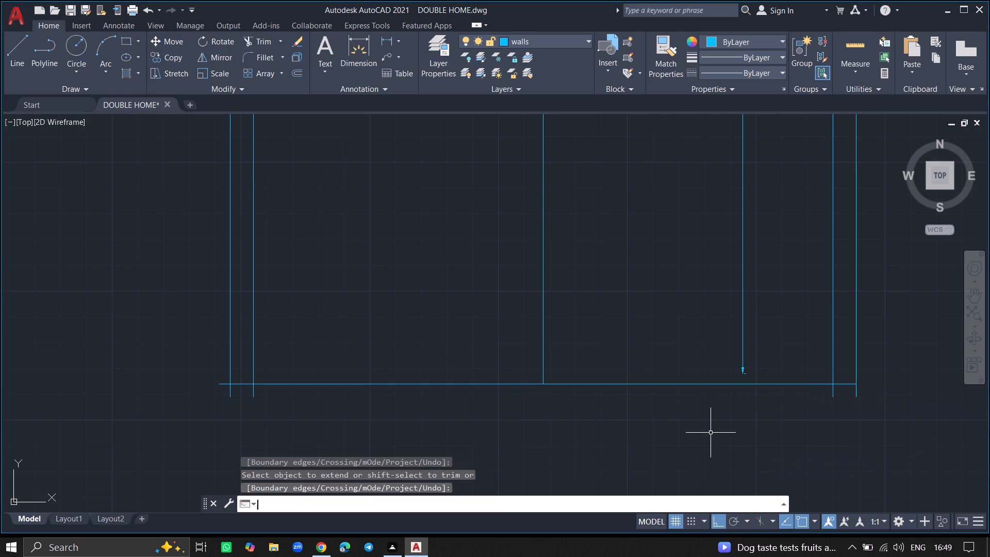
Erase the vertical dimension inside the southernmost room.
{"action": "left_click", "coordinate": [743, 352]}
{"action": "key", "text": "Delete"}
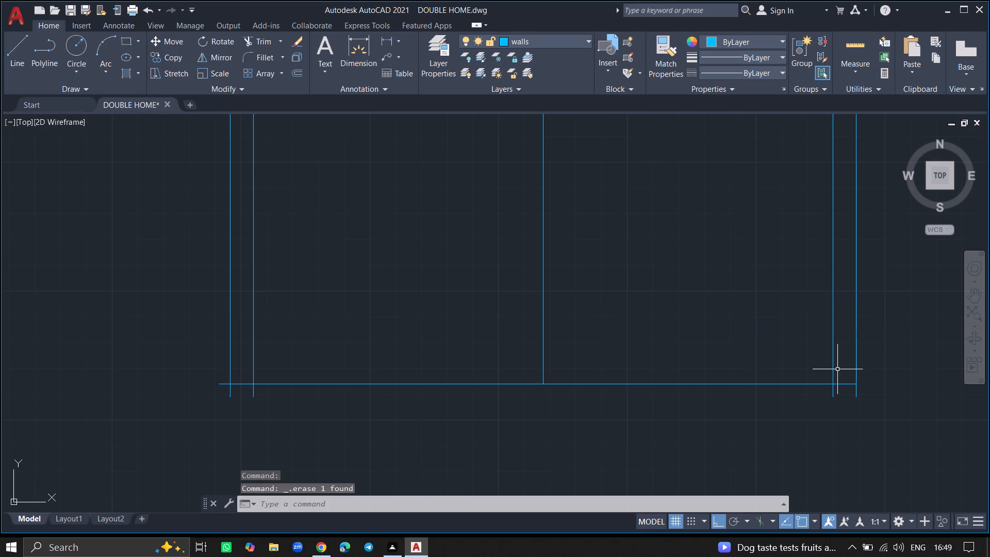
Offset the new south wall line 9" to the south to form the wall's outer line.
{"action": "type", "text": "OFFSET"}
{"action": "key", "text": "Return"}
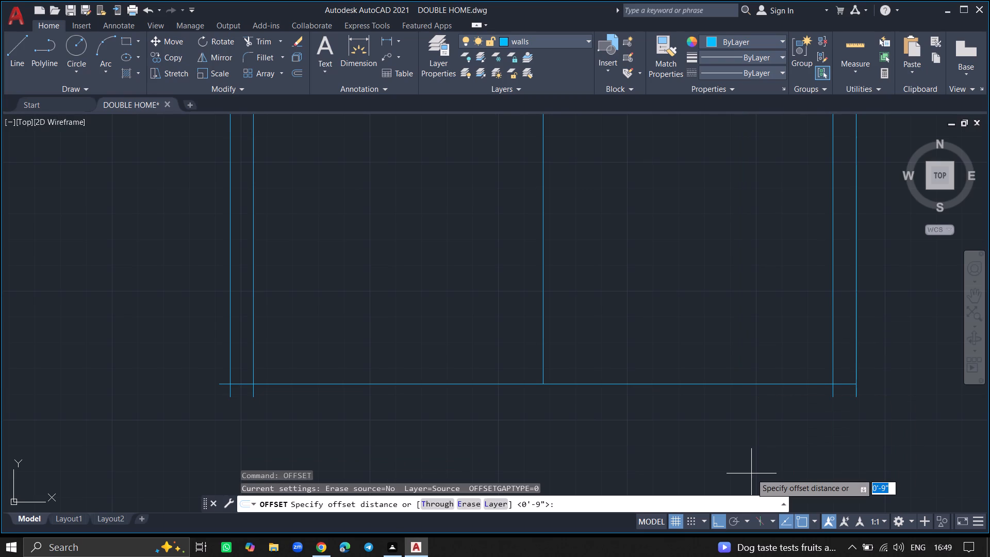
{"action": "key", "text": "Return"}
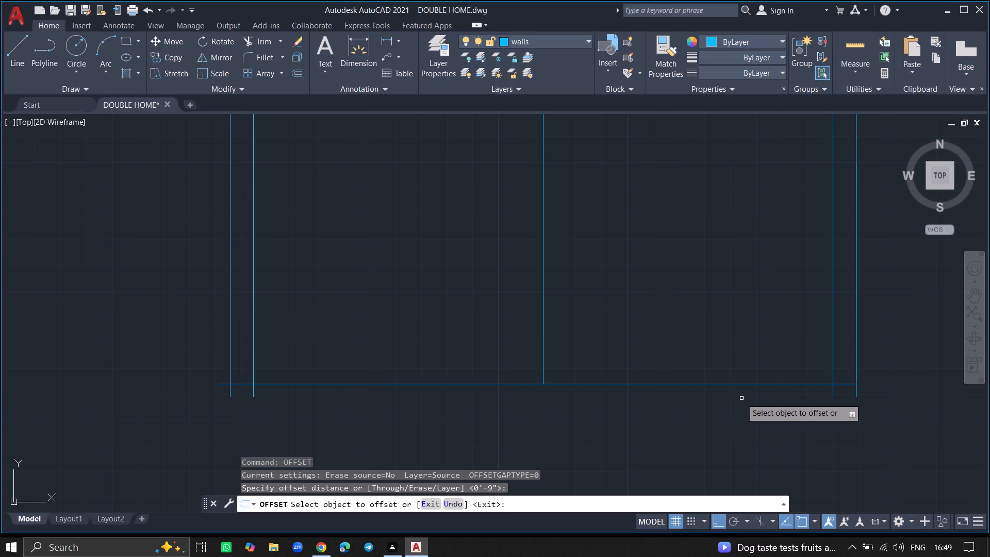
{"action": "left_click", "coordinate": [739, 385]}
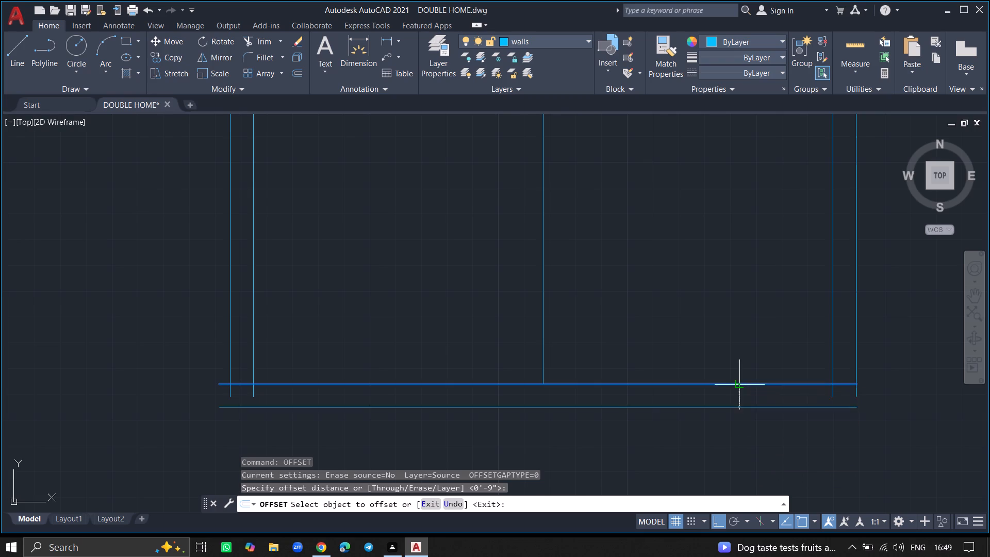
{"action": "left_click", "coordinate": [742, 428]}
{"action": "key", "text": "Return"}
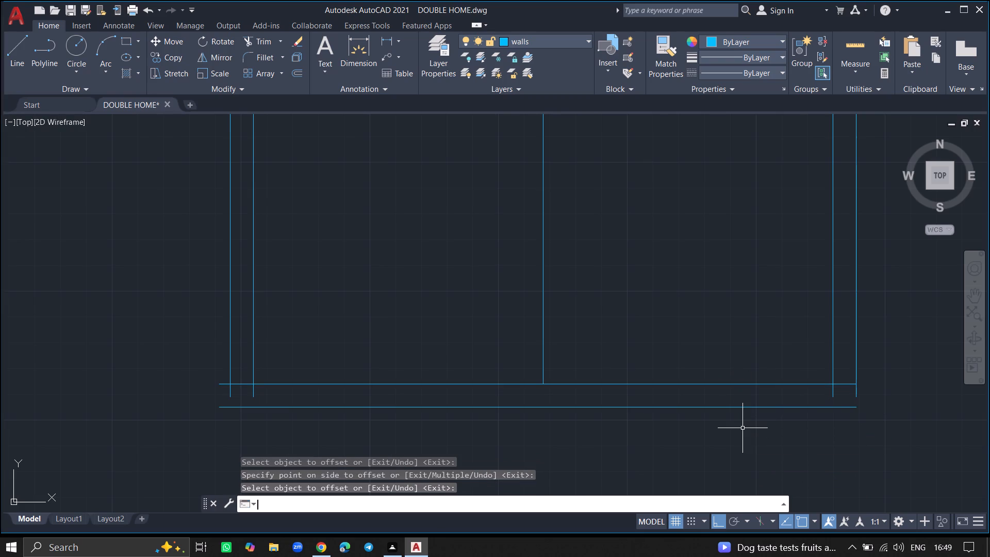
Extend the inner and outer lines of the west and east walls down to the new outer south wall line.
{"action": "type", "text": "EX"}
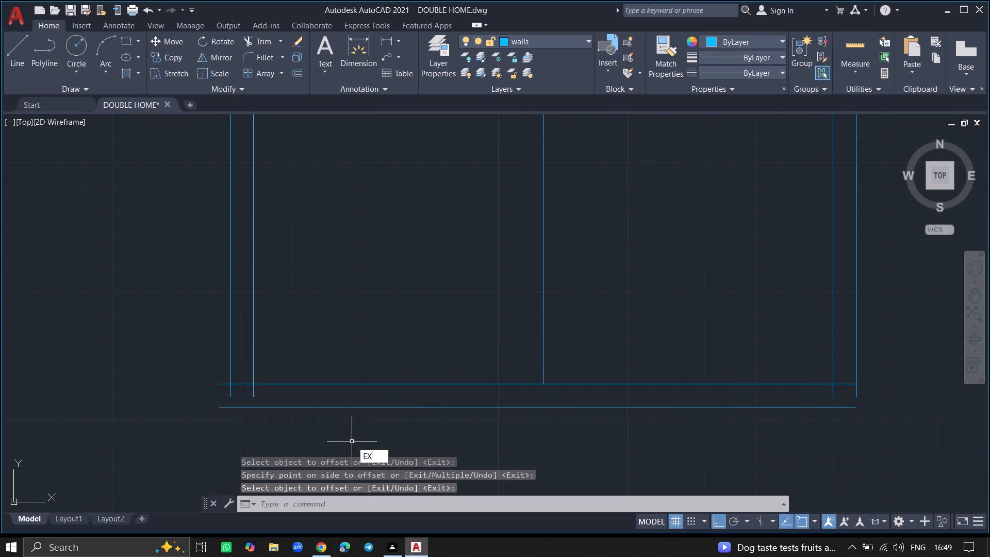
{"action": "key", "text": "Return"}
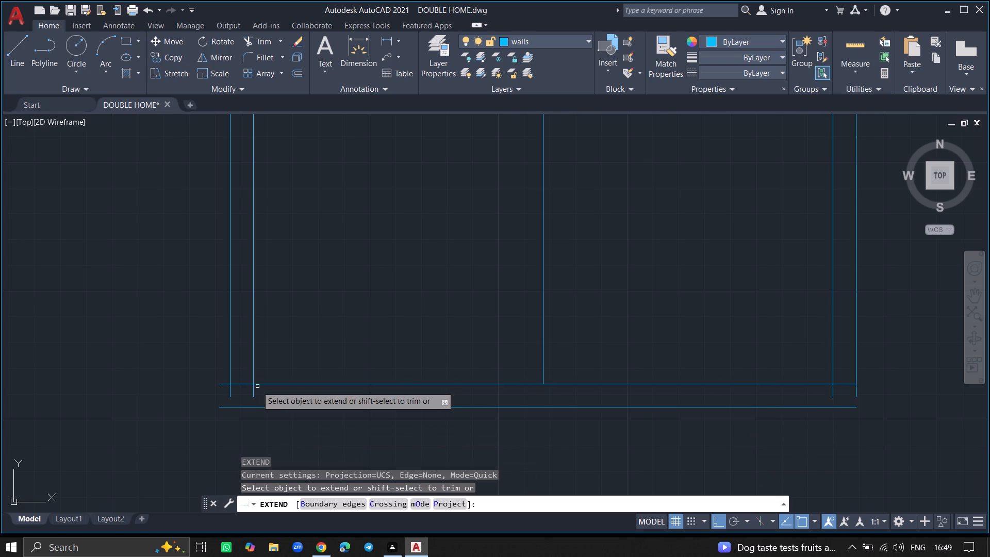
{"action": "left_click", "coordinate": [253, 386]}
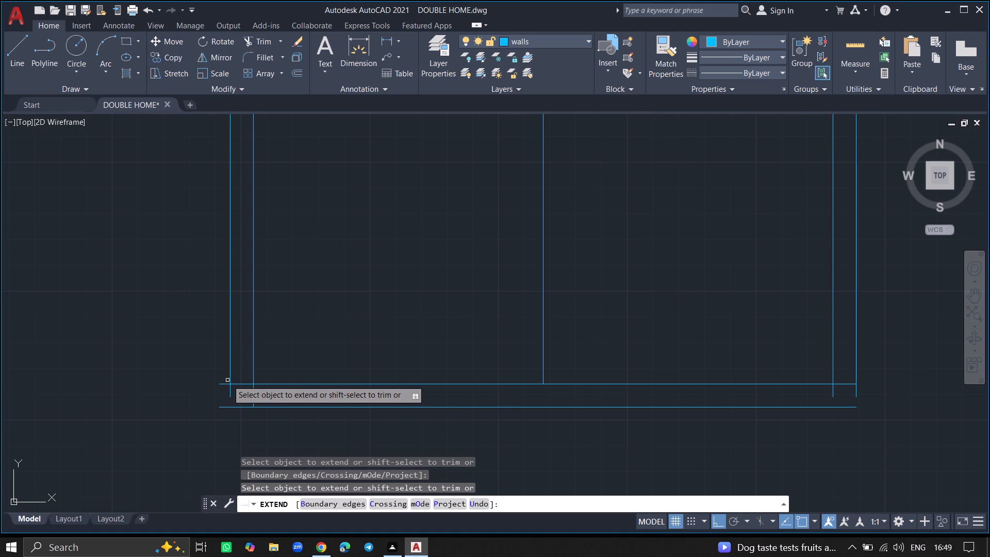
{"action": "left_click", "coordinate": [227, 380]}
{"action": "left_click", "coordinate": [233, 380]}
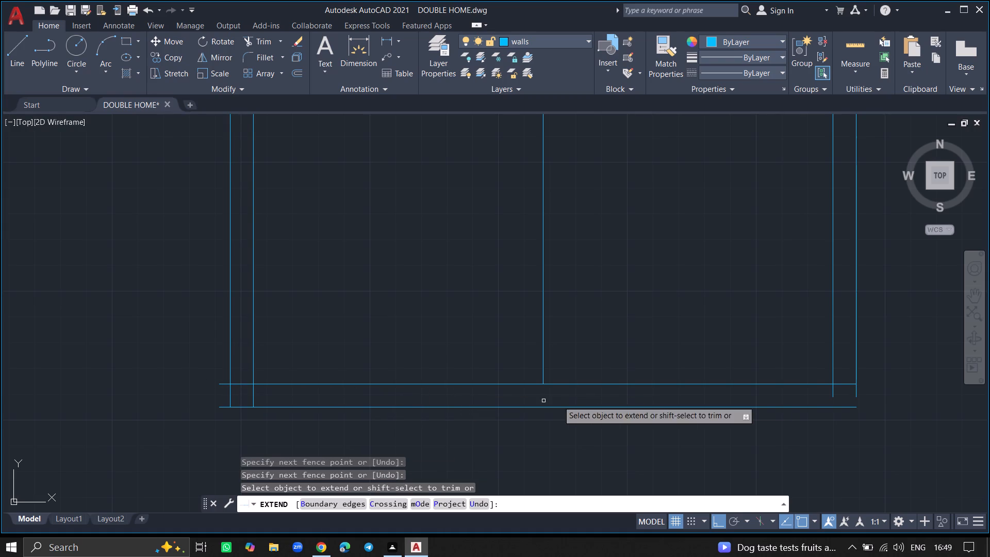
{"action": "left_click", "coordinate": [855, 372]}
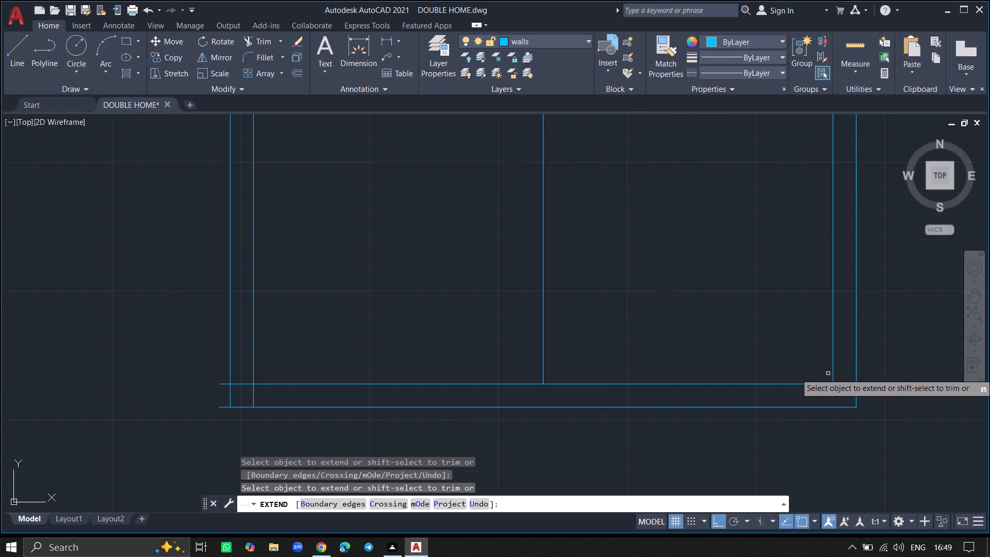
{"action": "left_click", "coordinate": [834, 373]}
{"action": "key", "text": "Return"}
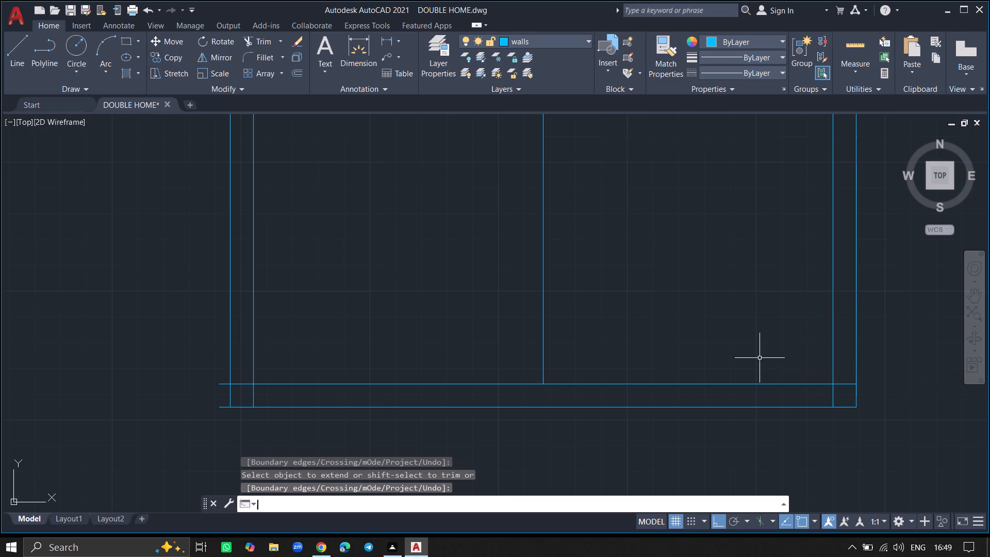
Trim the two south wall lines where they project west beyond the west wall's outer line.
{"action": "scroll", "coordinate": [216, 401], "scroll_direction": "up", "scroll_amount": 4, "text": "ctrl"}
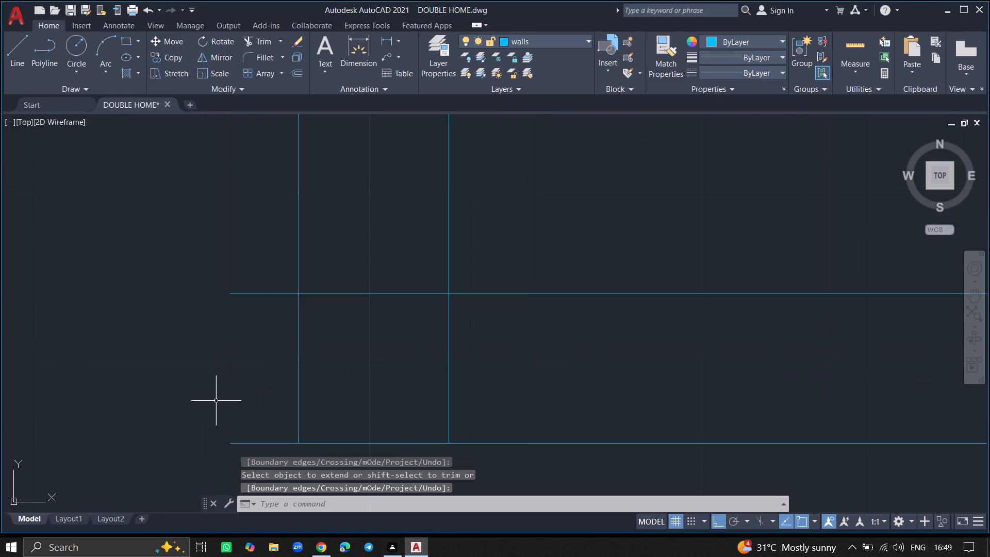
{"action": "type", "text": "TRIM"}
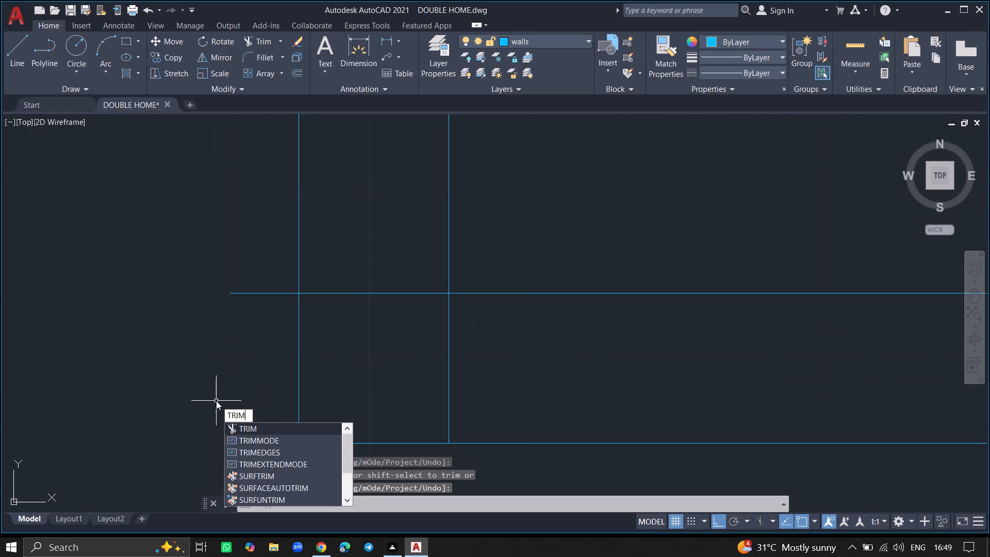
{"action": "key", "text": "Return"}
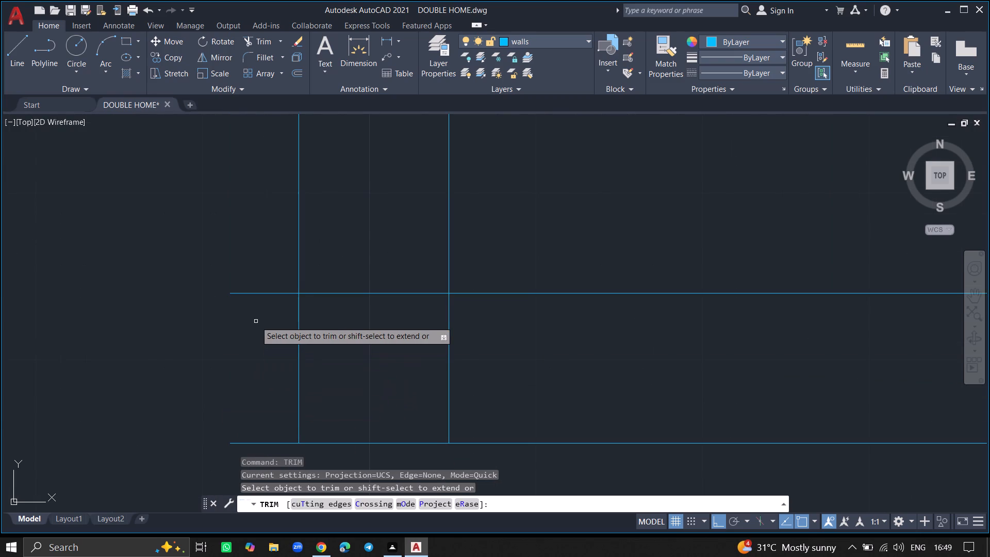
{"action": "left_click", "coordinate": [254, 288]}
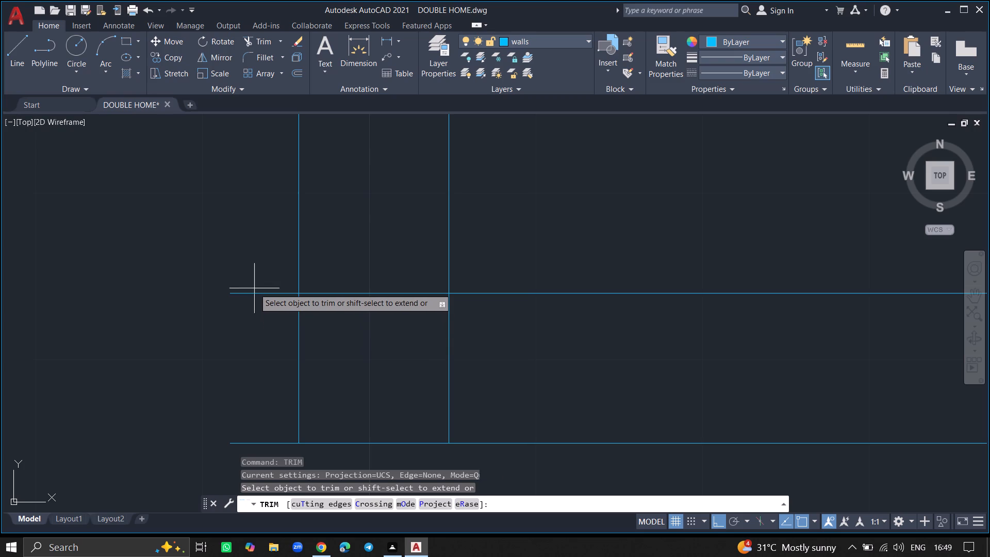
{"action": "left_click", "coordinate": [254, 310]}
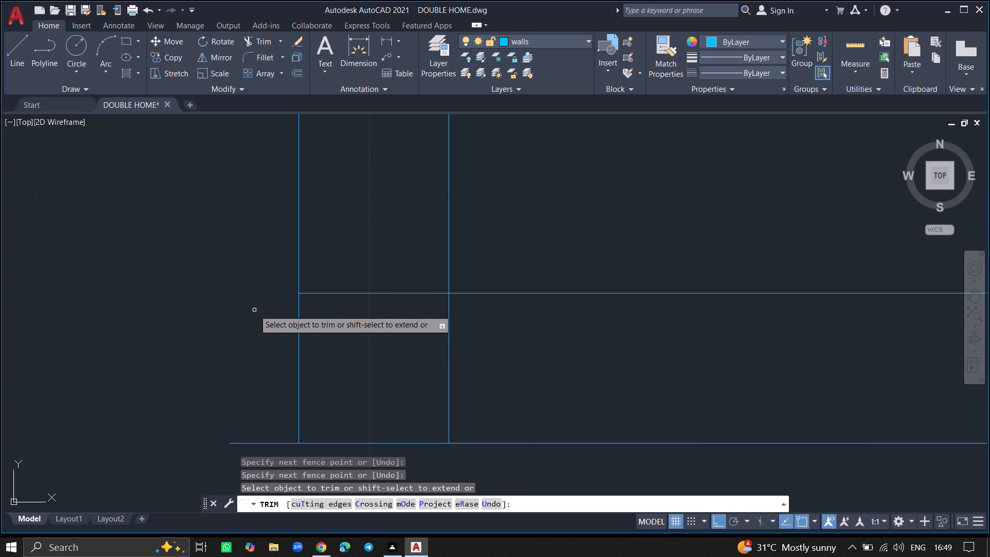
{"action": "left_click", "coordinate": [260, 443]}
{"action": "key", "text": "Return"}
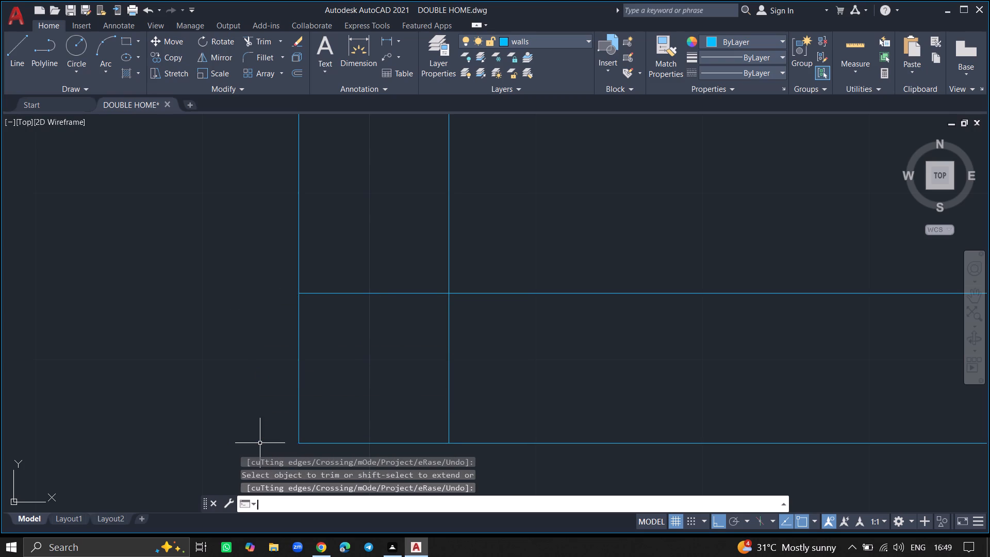
Erase the 18'7" vertical guide line in the middle of the southernmost room.
{"action": "scroll", "coordinate": [260, 443], "scroll_direction": "down", "scroll_amount": 5, "text": "ctrl"}
{"action": "scroll", "coordinate": [338, 320], "scroll_direction": "down", "scroll_amount": 4, "text": "ctrl"}
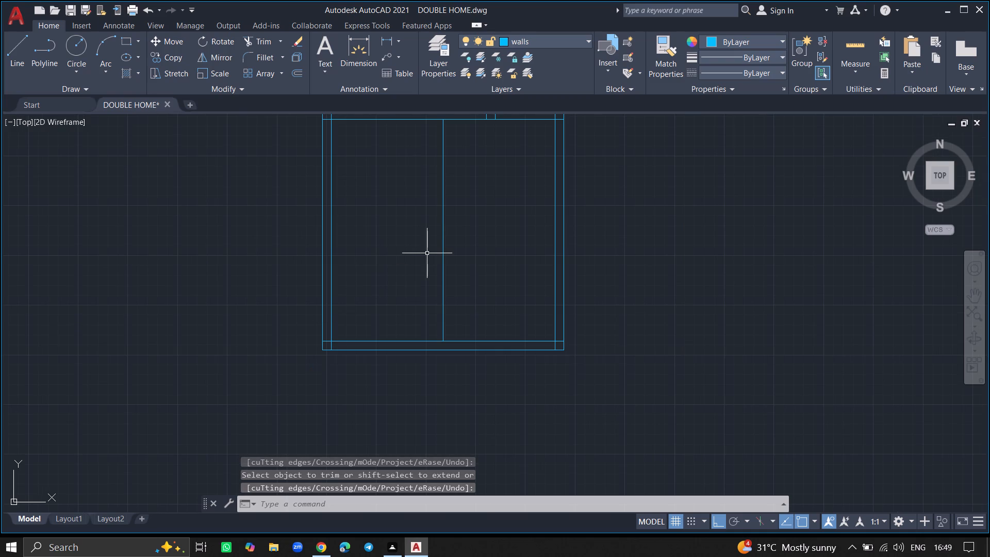
{"action": "left_click", "coordinate": [442, 257]}
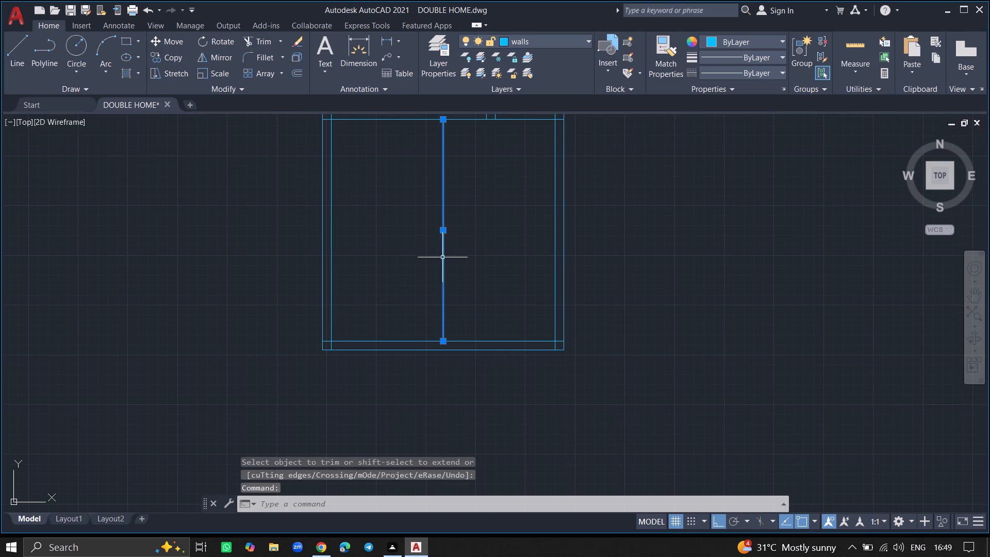
{"action": "key", "text": "Delete"}
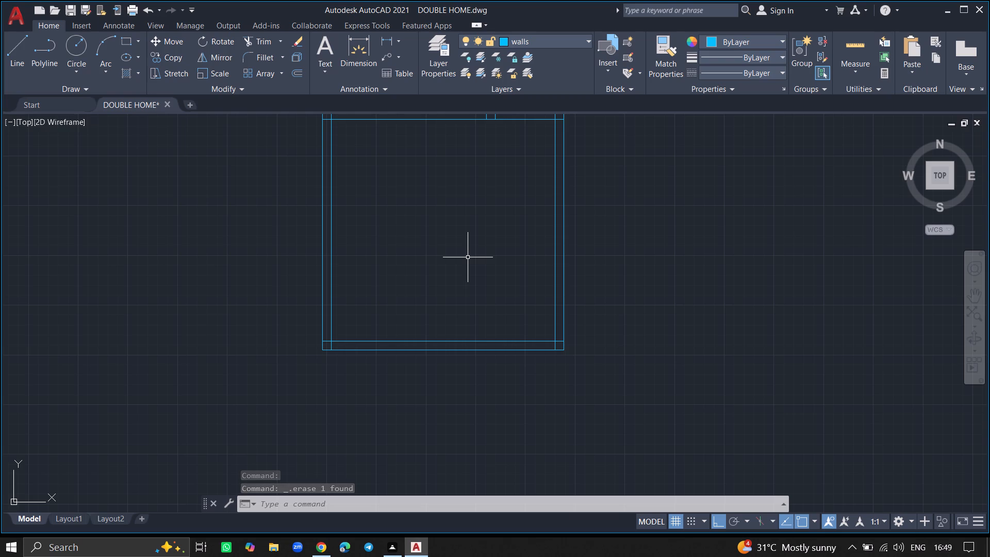
Offset the east wall's inner line 8'7" to the west to form a partition line through the southernmost room.
{"action": "scroll", "coordinate": [468, 257], "scroll_direction": "down", "scroll_amount": 4, "text": "ctrl"}
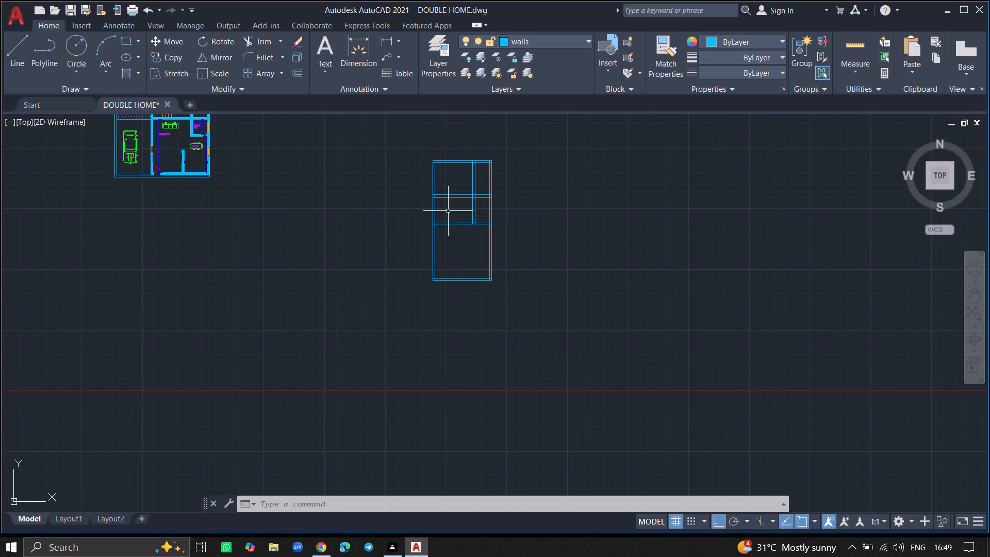
{"action": "scroll", "coordinate": [471, 247], "scroll_direction": "up", "scroll_amount": 1, "text": "ctrl"}
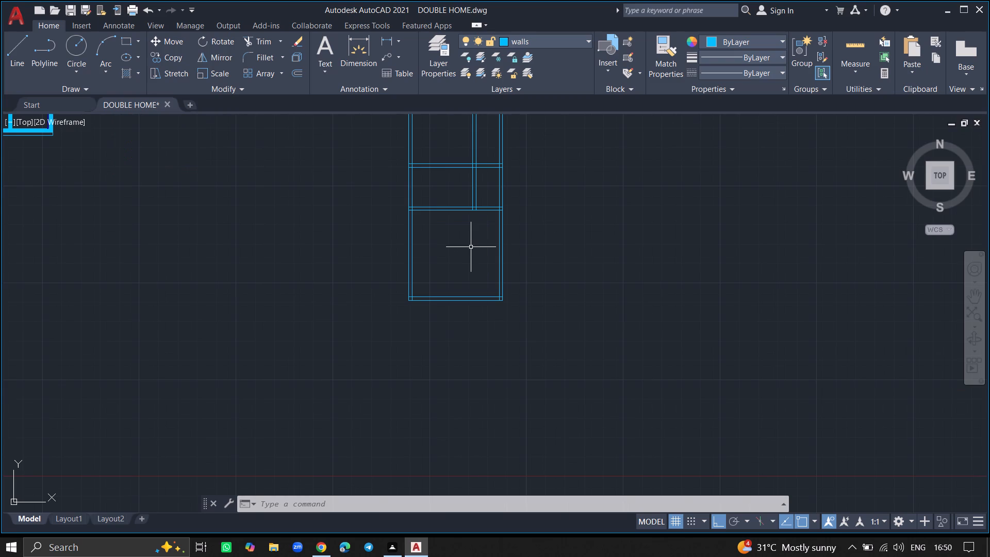
{"action": "scroll", "coordinate": [471, 247], "scroll_direction": "up", "scroll_amount": 2, "text": "ctrl"}
{"action": "type", "text": "OF"}
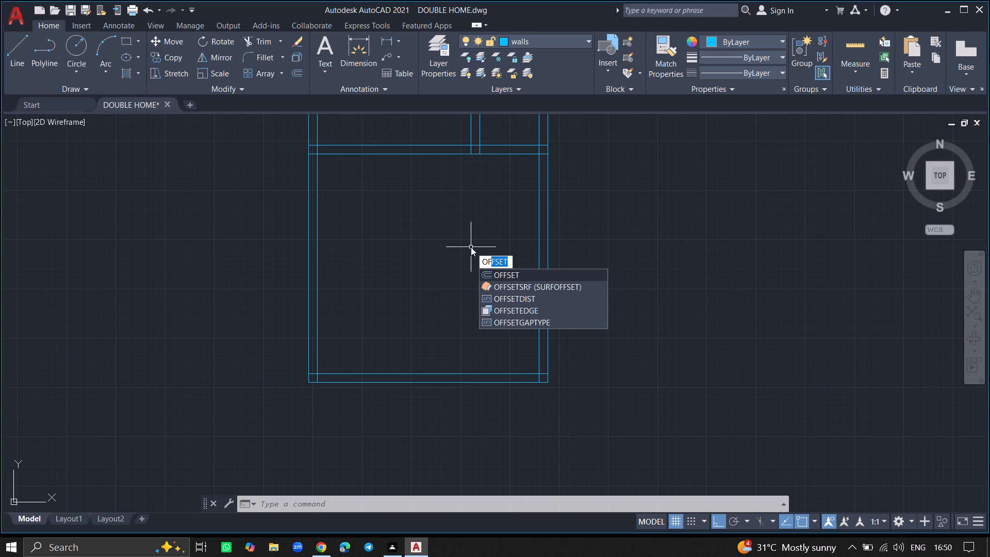
{"action": "left_click", "coordinate": [514, 272]}
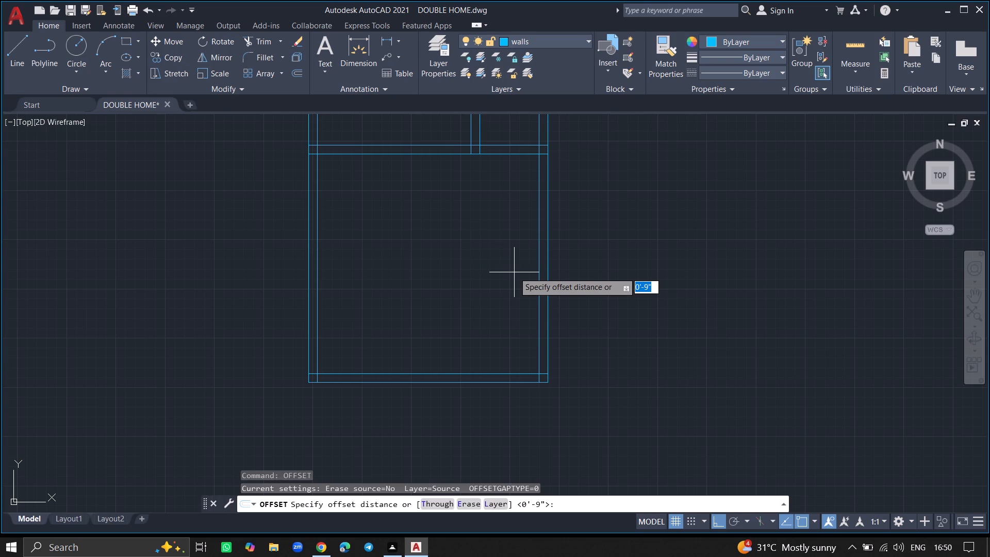
{"action": "type", "text": "8'"}
{"action": "type", "text": "7\""}
{"action": "key", "text": "Return"}
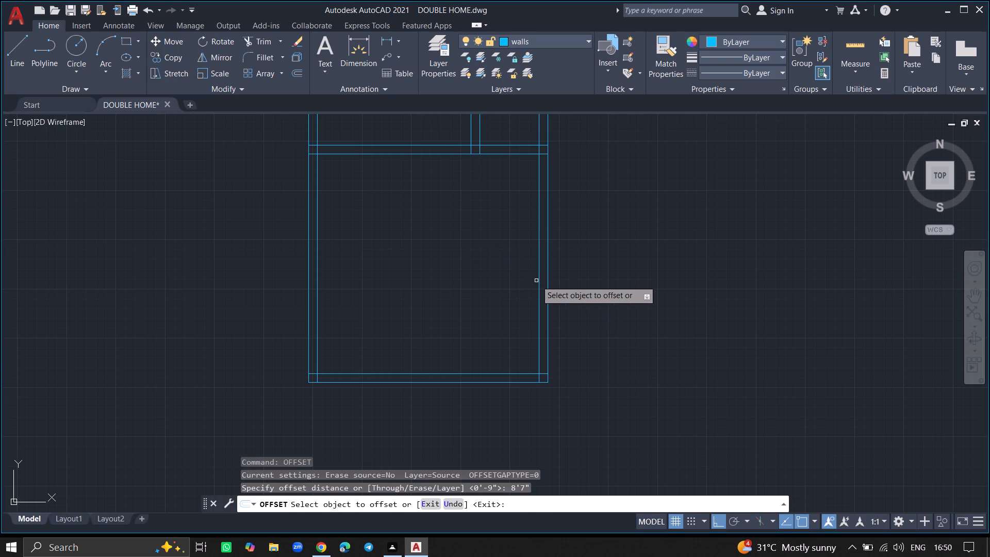
{"action": "left_click", "coordinate": [538, 281]}
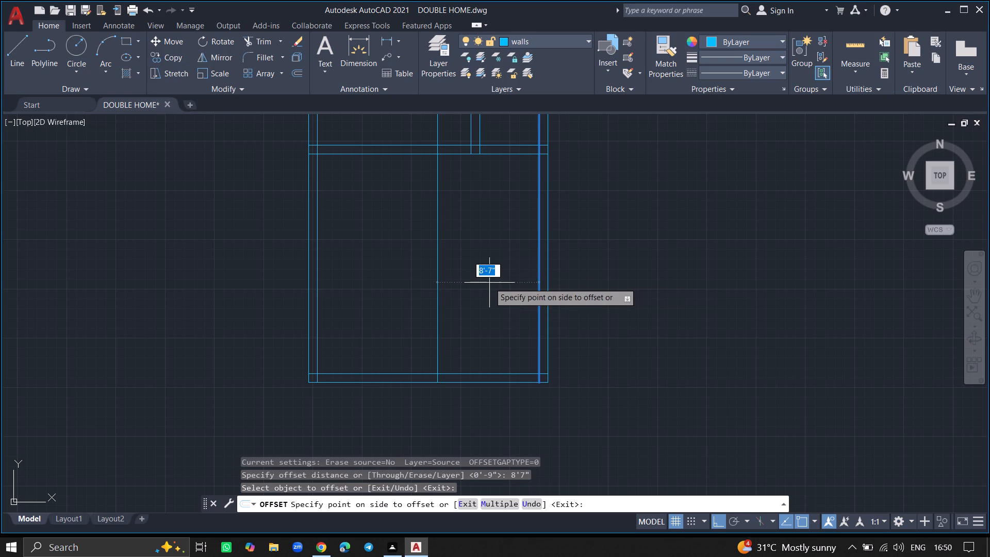
{"action": "left_click", "coordinate": [489, 283]}
{"action": "key", "text": "Return"}
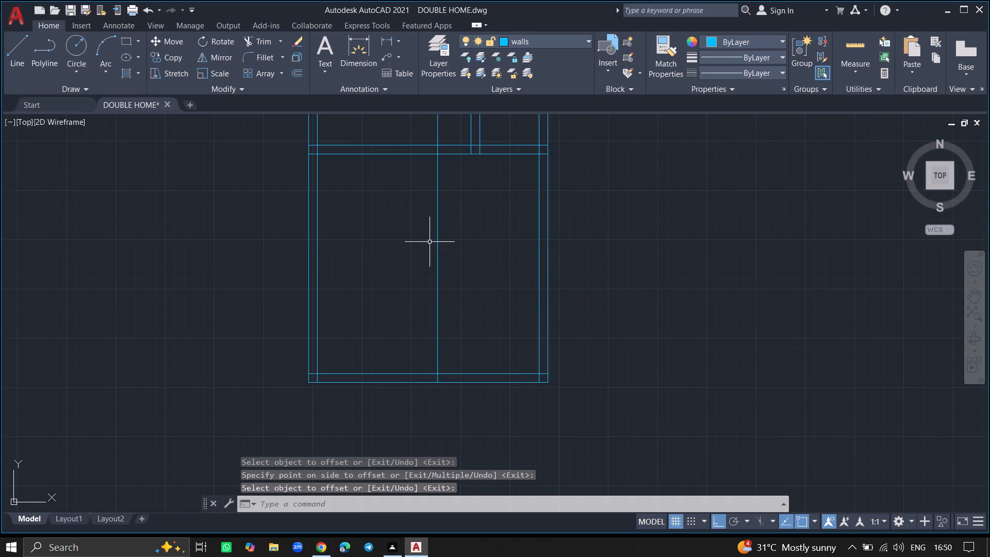
Offset the new partition line 9" to the west to form the other face of the partition wall.
{"action": "scroll", "coordinate": [430, 242], "scroll_direction": "up", "scroll_amount": 2, "text": "ctrl"}
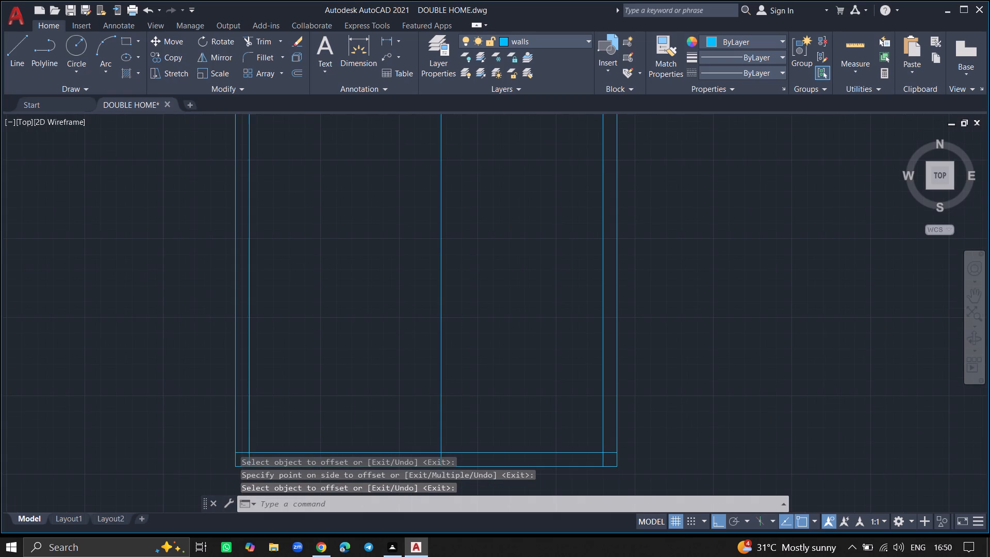
{"action": "type", "text": "OFFSET"}
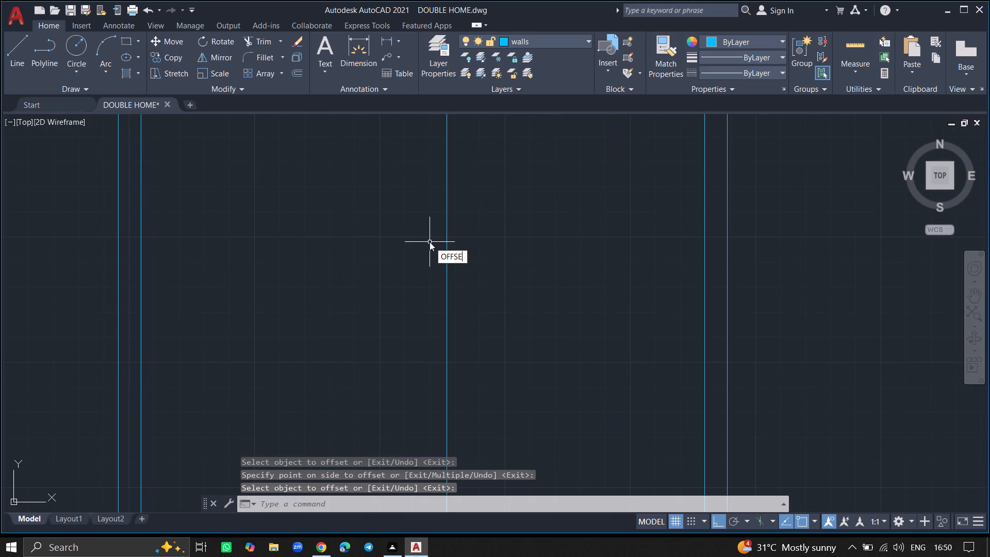
{"action": "key", "text": "Return"}
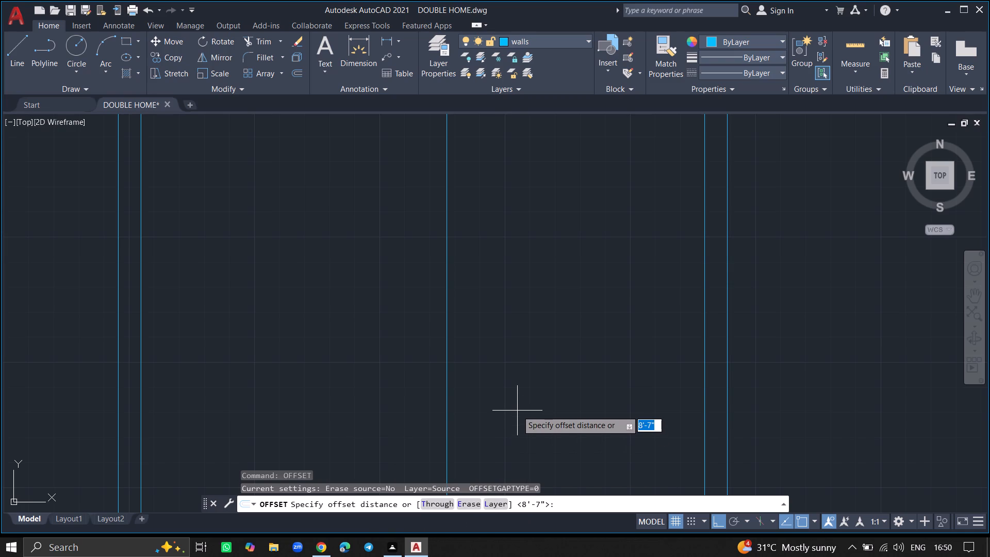
{"action": "key", "text": "9"}
{"action": "key", "text": "shift+quotedbl"}
{"action": "key", "text": "Return"}
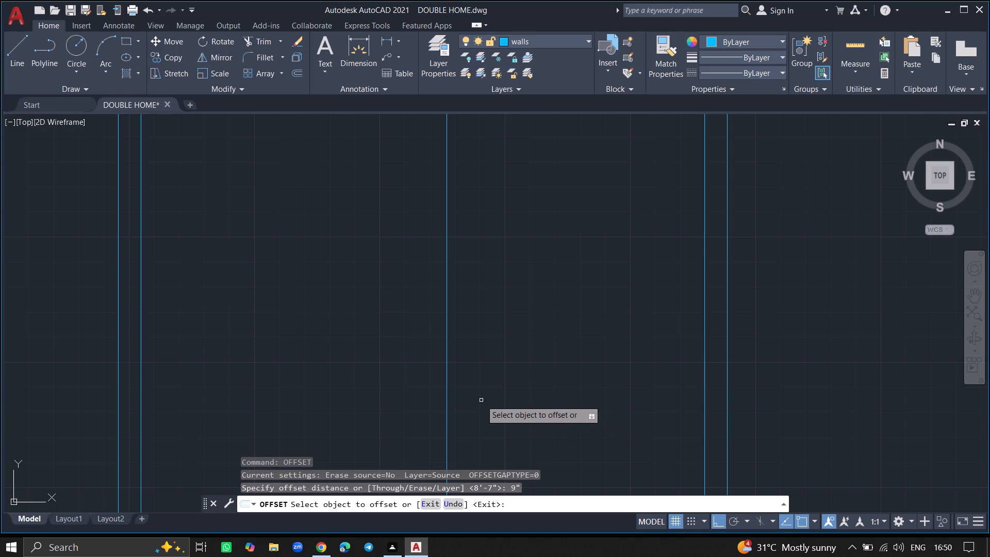
{"action": "left_click", "coordinate": [445, 410]}
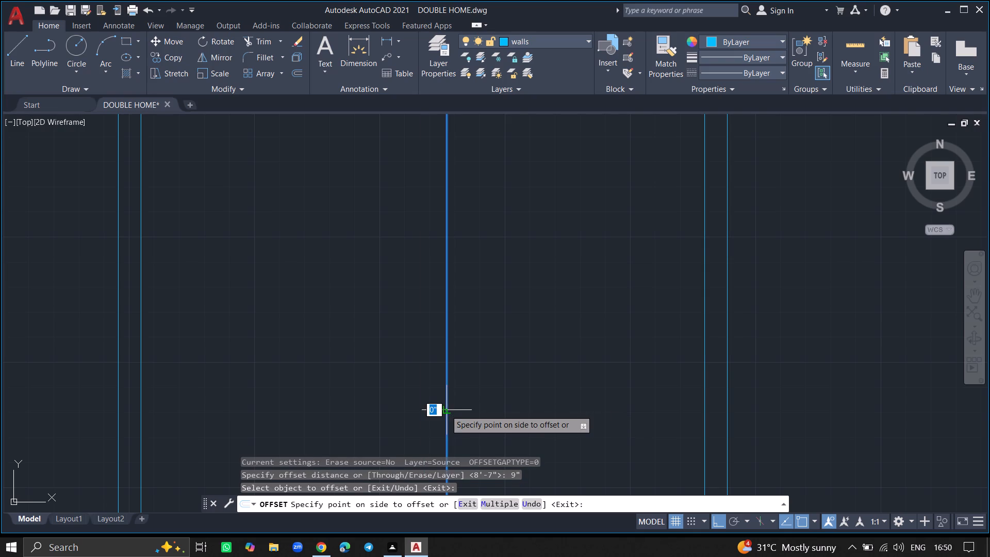
{"action": "left_click", "coordinate": [425, 412]}
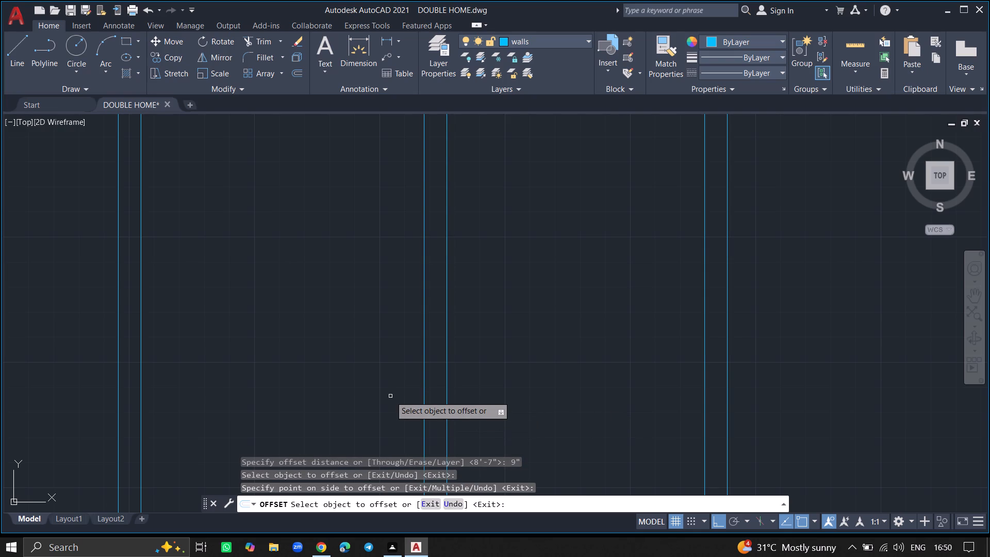
{"action": "scroll", "coordinate": [390, 396], "scroll_direction": "down", "scroll_amount": 3, "text": "ctrl"}
{"action": "key", "text": "Return"}
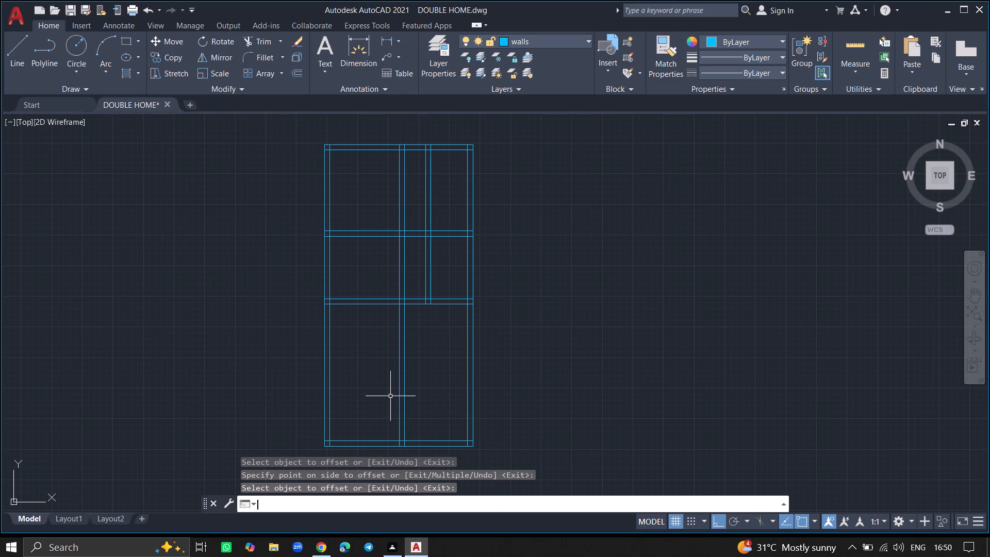
Trim the new partition wall lines where they run through the rooms north of the southernmost room.
{"action": "scroll", "coordinate": [404, 258], "scroll_direction": "up", "scroll_amount": 3, "text": "ctrl"}
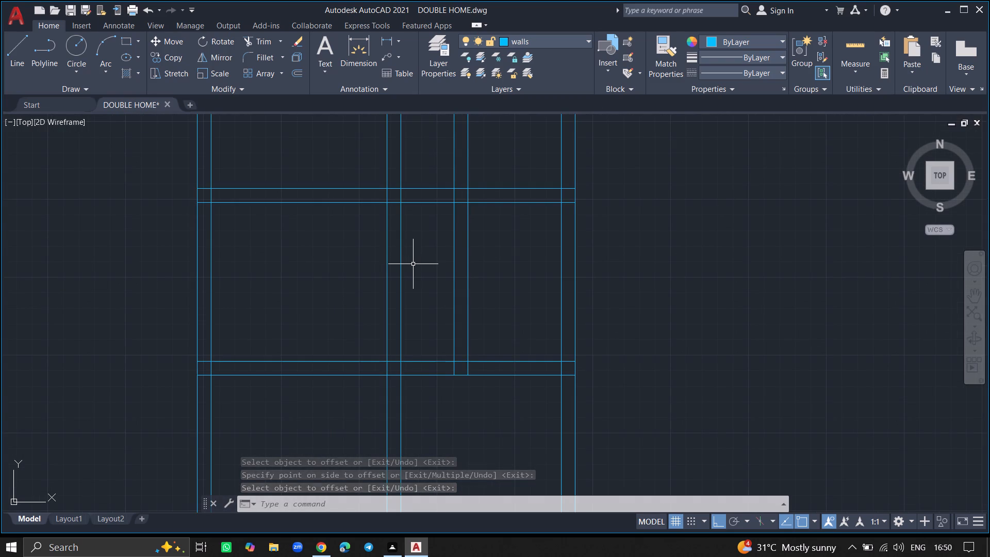
{"action": "type", "text": "TRIM"}
{"action": "key", "text": "Return"}
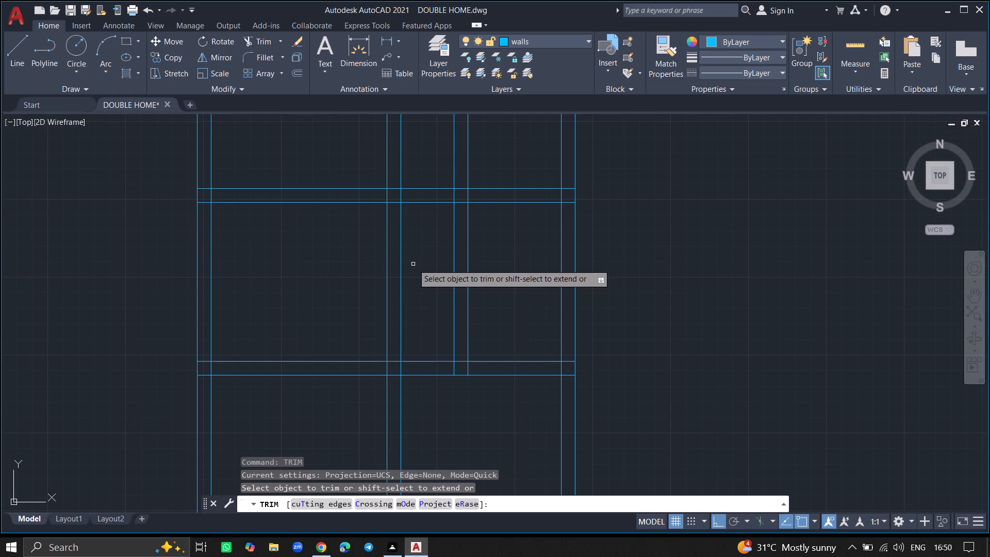
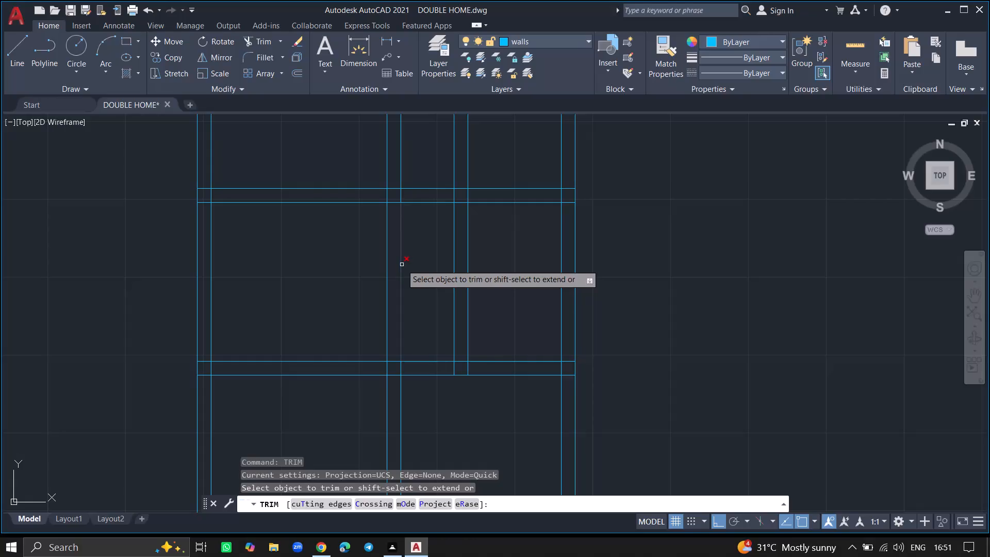
Trim the remaining partition wall lines through the middle and northern rooms, including where they cross the wall between them.
{"action": "left_click", "coordinate": [402, 265]}
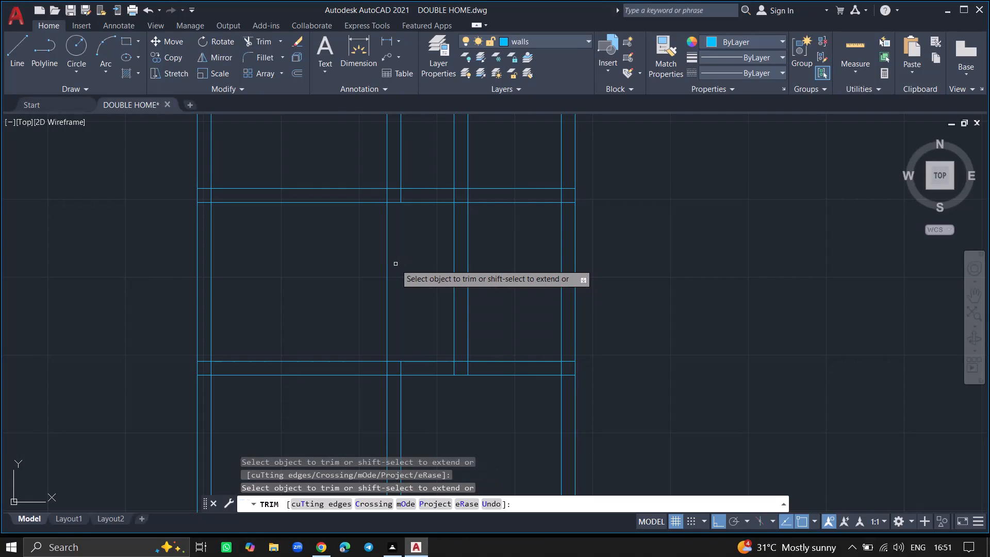
{"action": "left_click", "coordinate": [387, 265]}
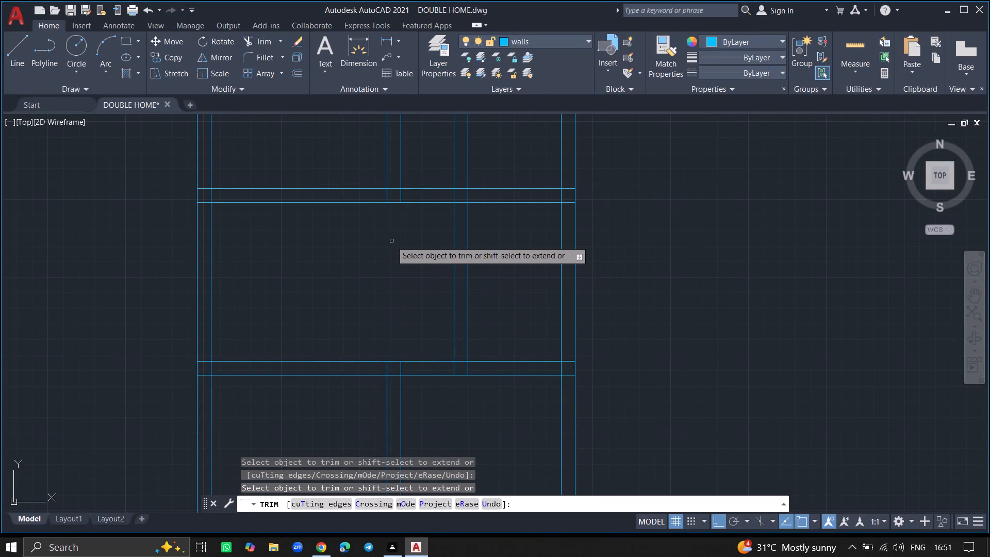
{"action": "left_click", "coordinate": [386, 195]}
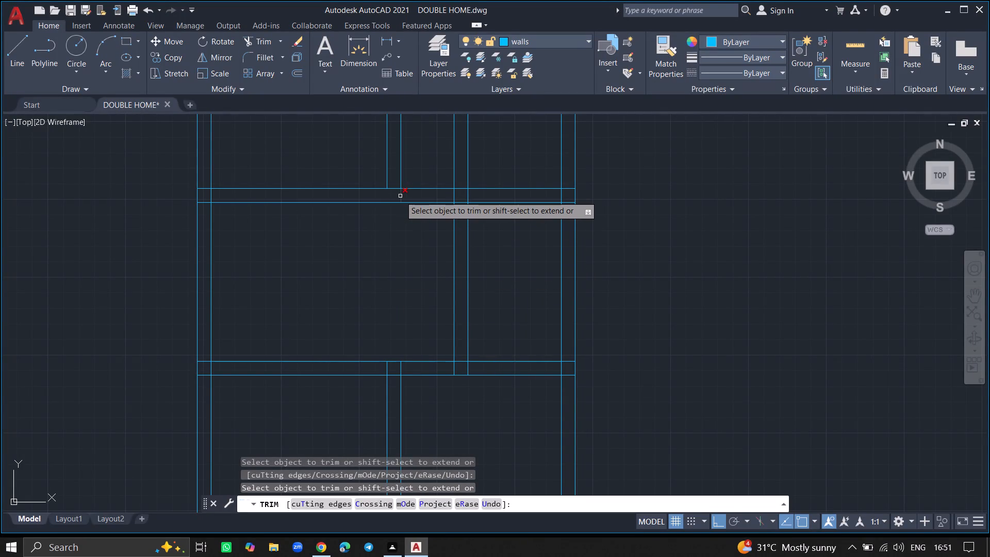
{"action": "left_click", "coordinate": [400, 196]}
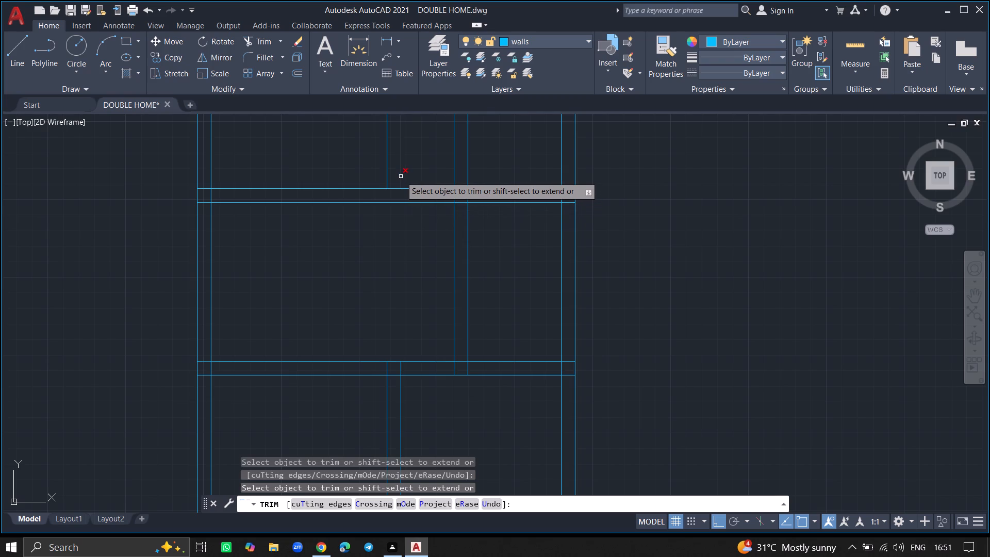
{"action": "left_click", "coordinate": [401, 176]}
{"action": "left_click", "coordinate": [387, 175]}
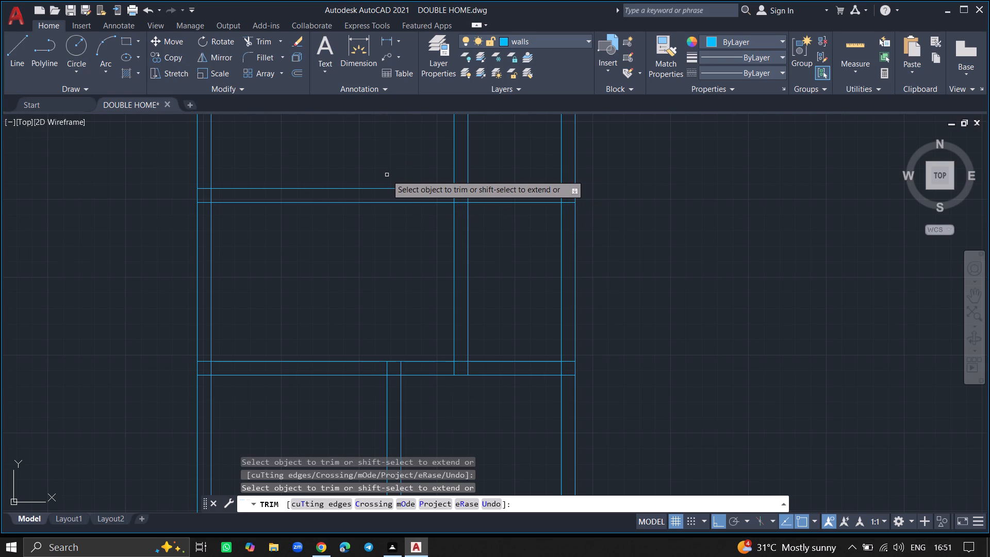
{"action": "scroll", "coordinate": [387, 175], "scroll_direction": "down", "scroll_amount": 4, "text": "ctrl"}
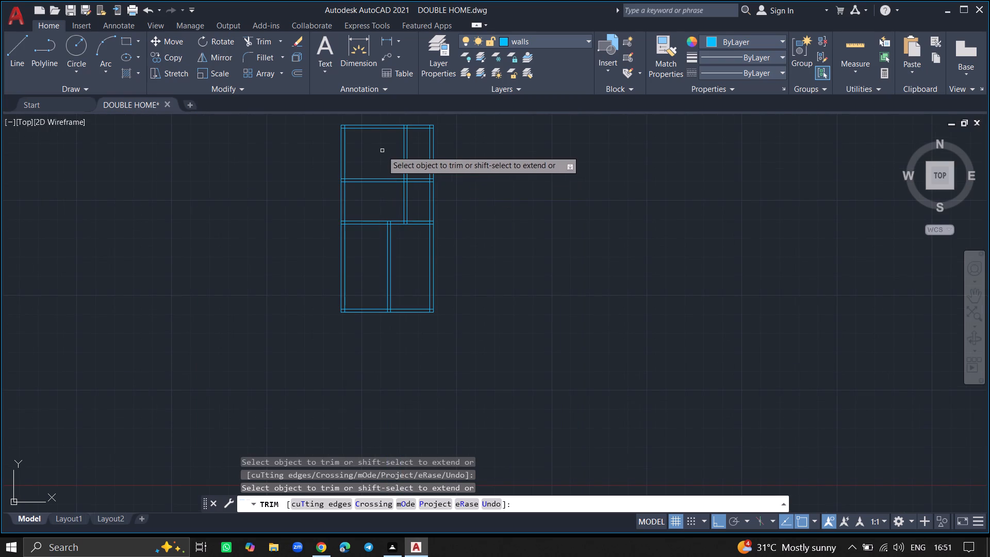
{"action": "key", "text": "Return"}
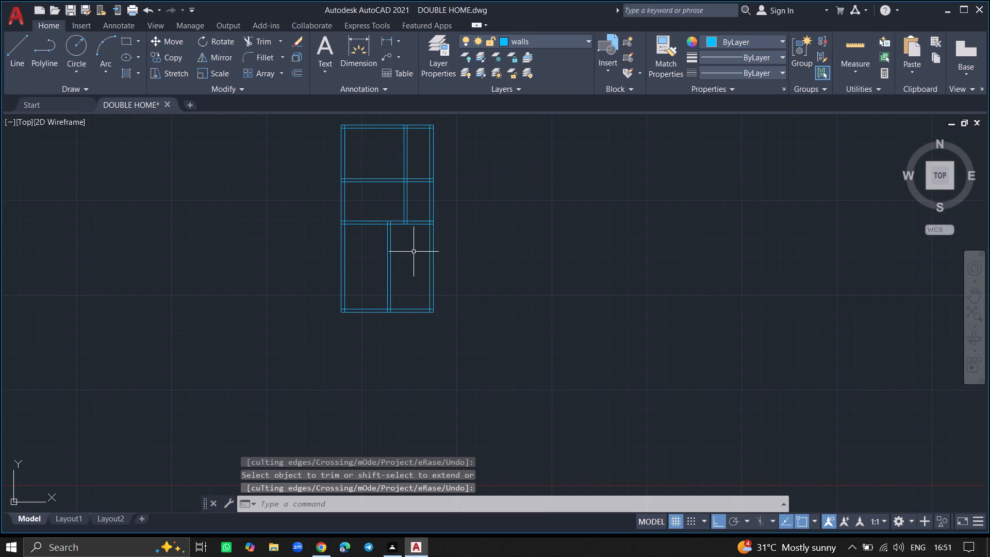
Make the doors layer current.
{"action": "scroll", "coordinate": [414, 252], "scroll_direction": "up", "scroll_amount": 2, "text": "ctrl"}
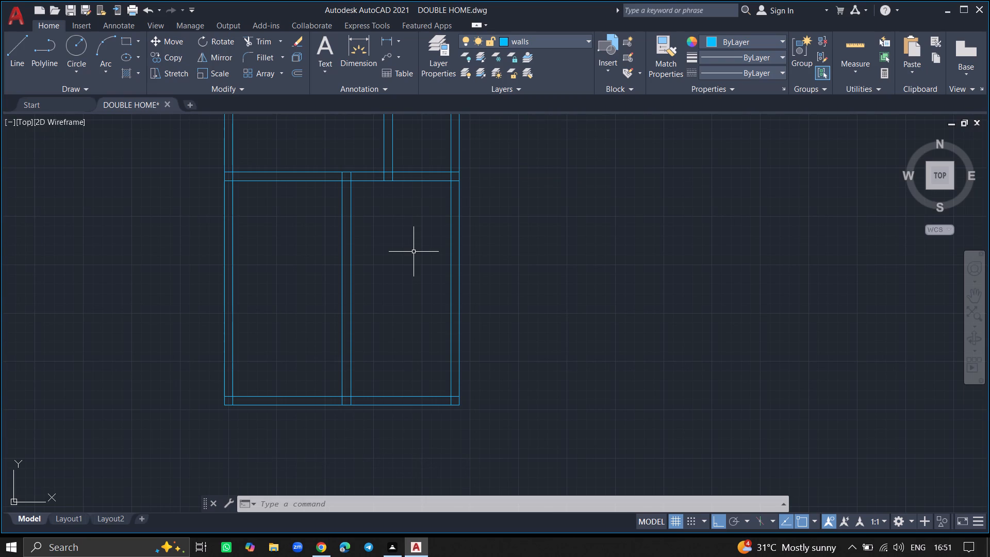
{"action": "scroll", "coordinate": [414, 252], "scroll_direction": "up", "scroll_amount": 2, "text": "ctrl"}
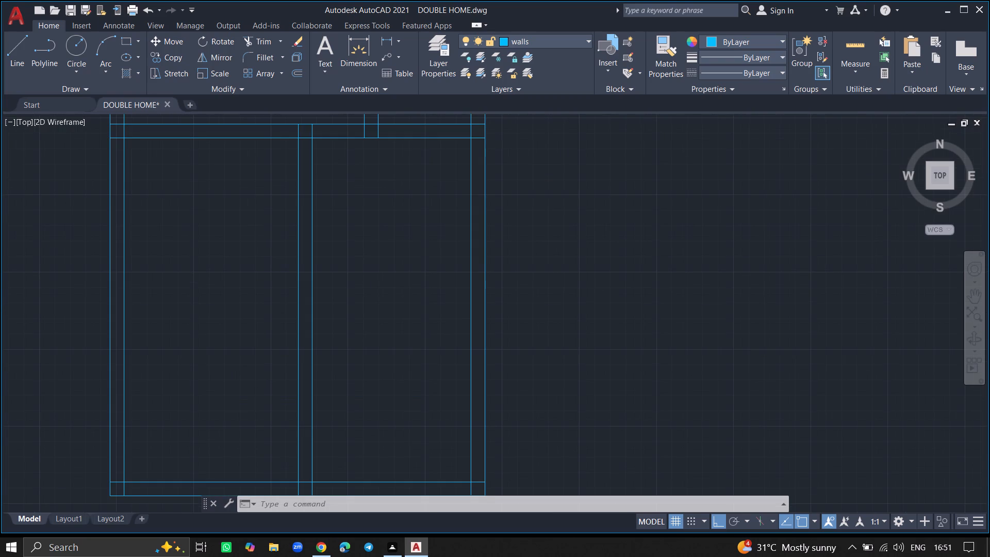
{"action": "scroll", "coordinate": [414, 252], "scroll_direction": "down", "scroll_amount": 3, "text": "ctrl"}
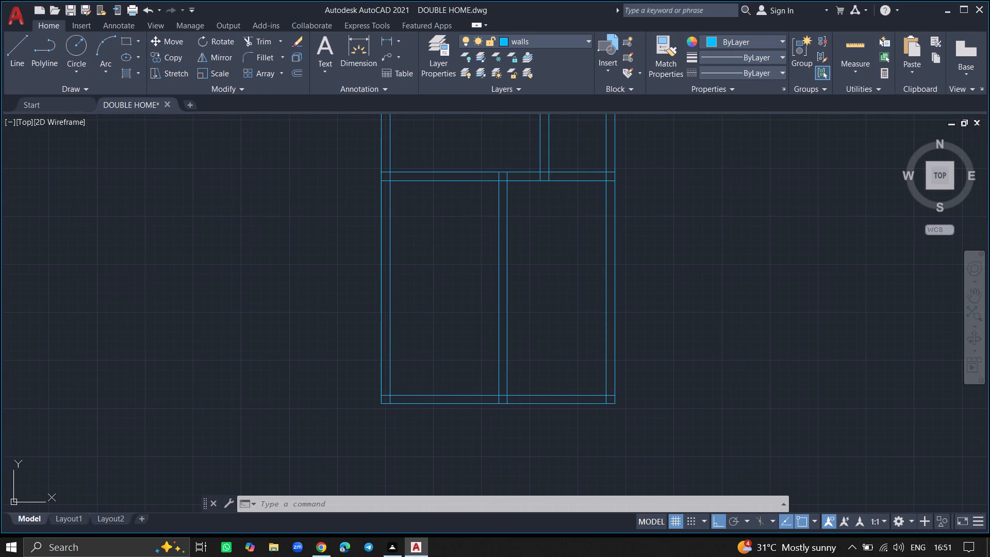
{"action": "scroll", "coordinate": [385, 303], "scroll_direction": "down", "scroll_amount": 2, "text": "ctrl"}
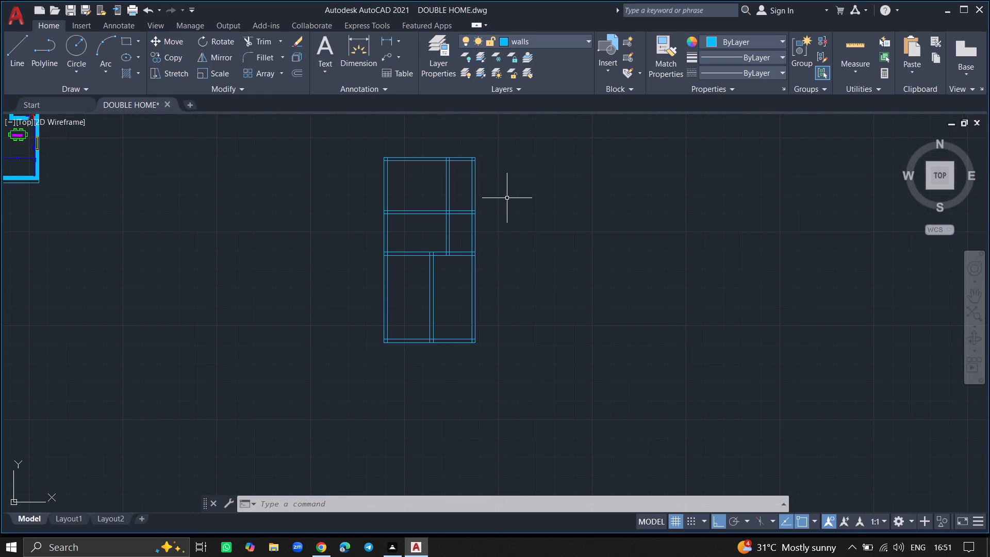
{"action": "double_click", "coordinate": [446, 67]}
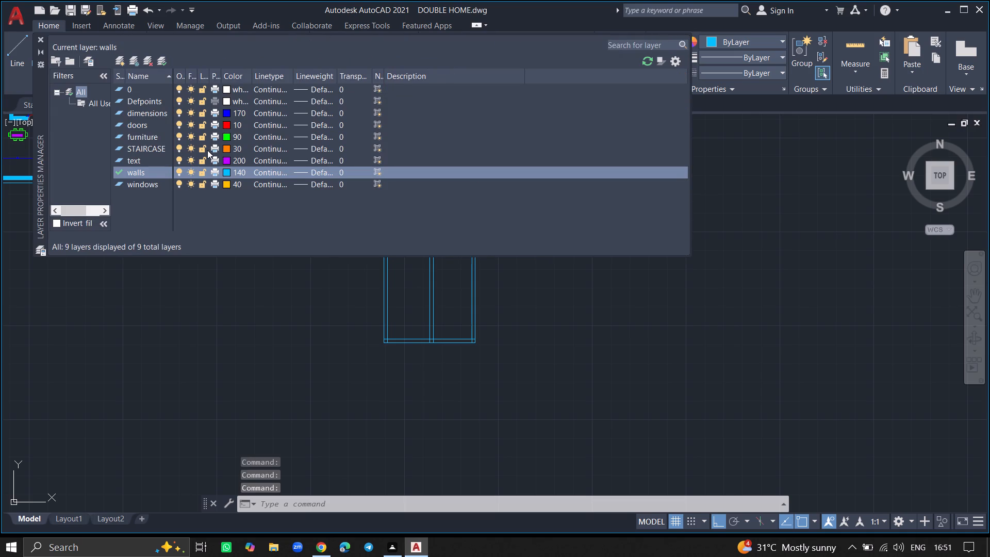
{"action": "double_click", "coordinate": [143, 122]}
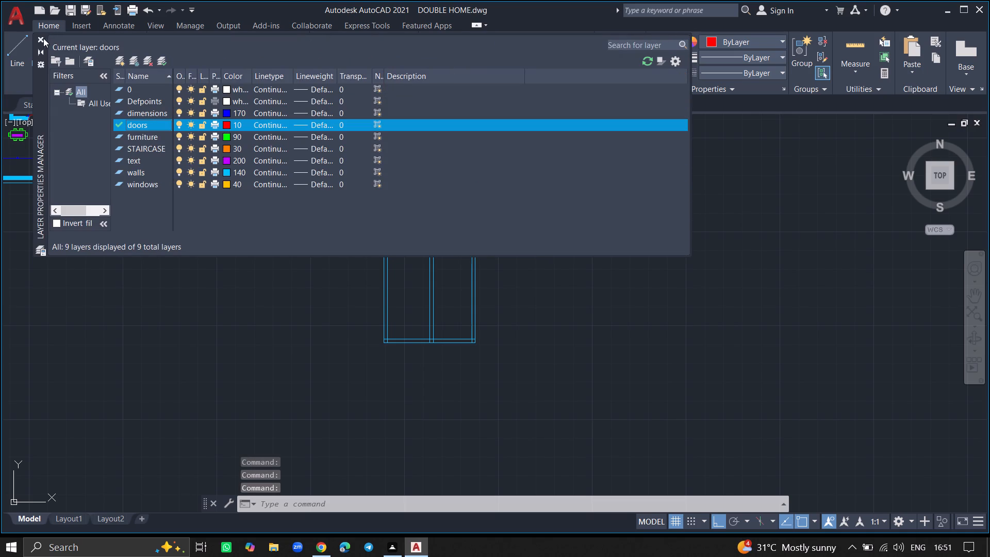
{"action": "left_click", "coordinate": [41, 38]}
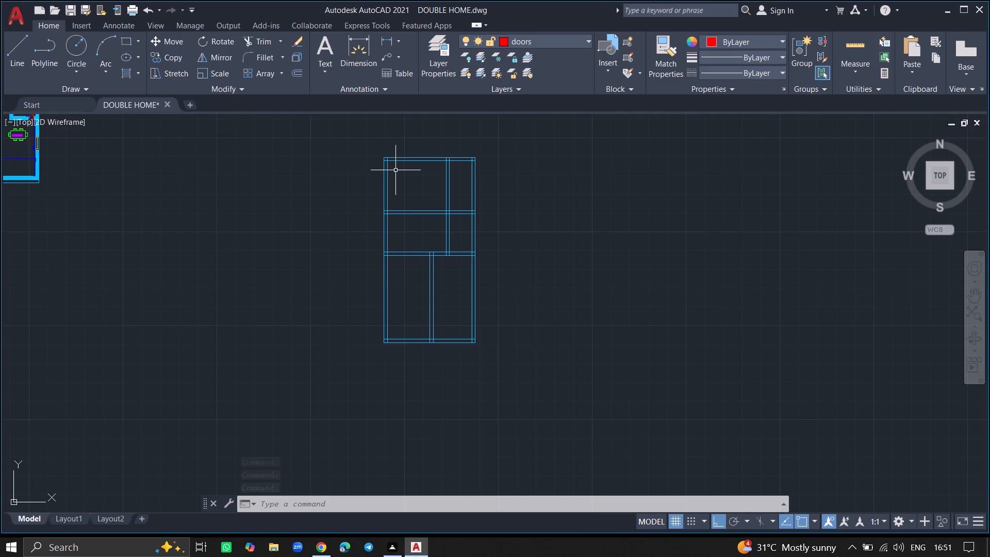
Insert an imperial door block from the Architectural tool palette just south of the second floor plan and set it to Open 90º.
{"action": "key", "text": "ctrl+3"}
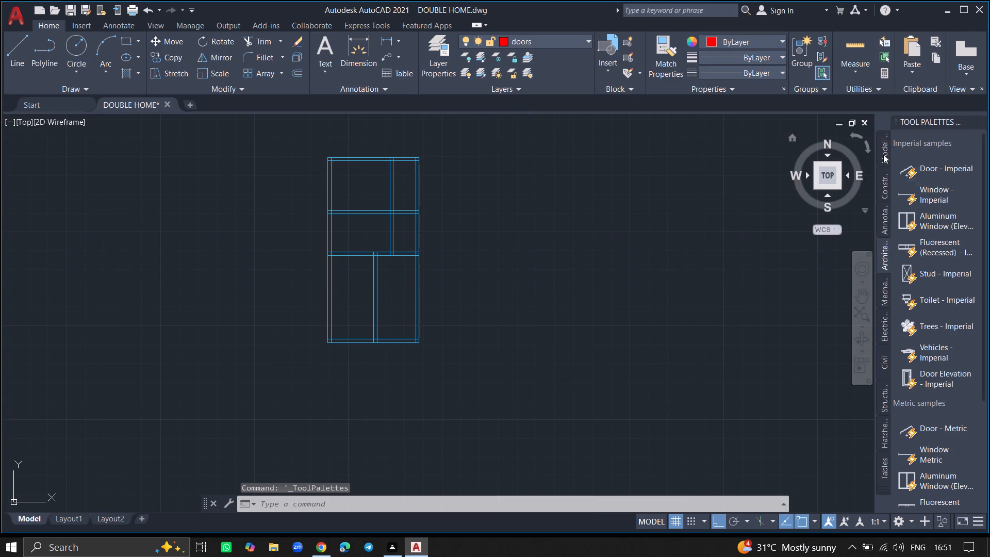
{"action": "left_click", "coordinate": [914, 169]}
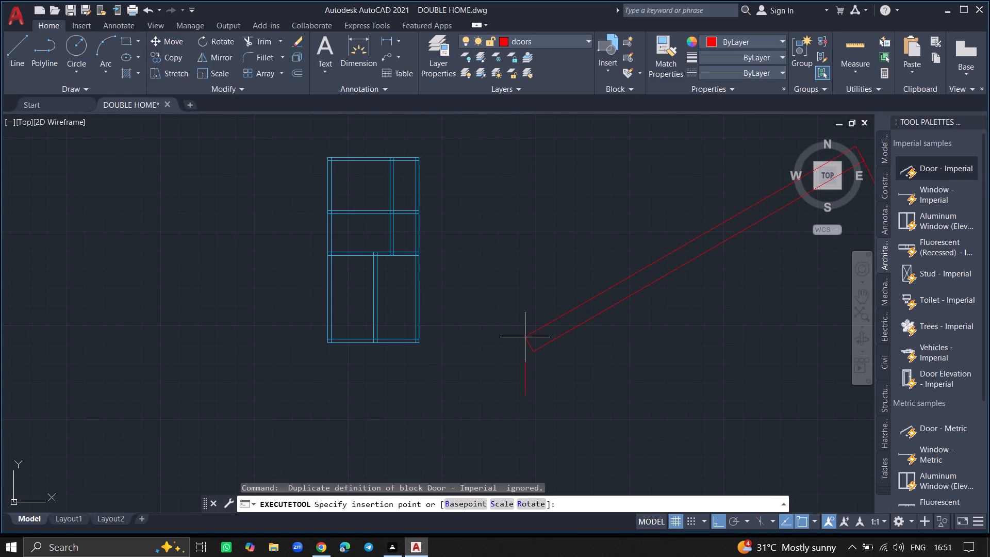
{"action": "left_click", "coordinate": [405, 423]}
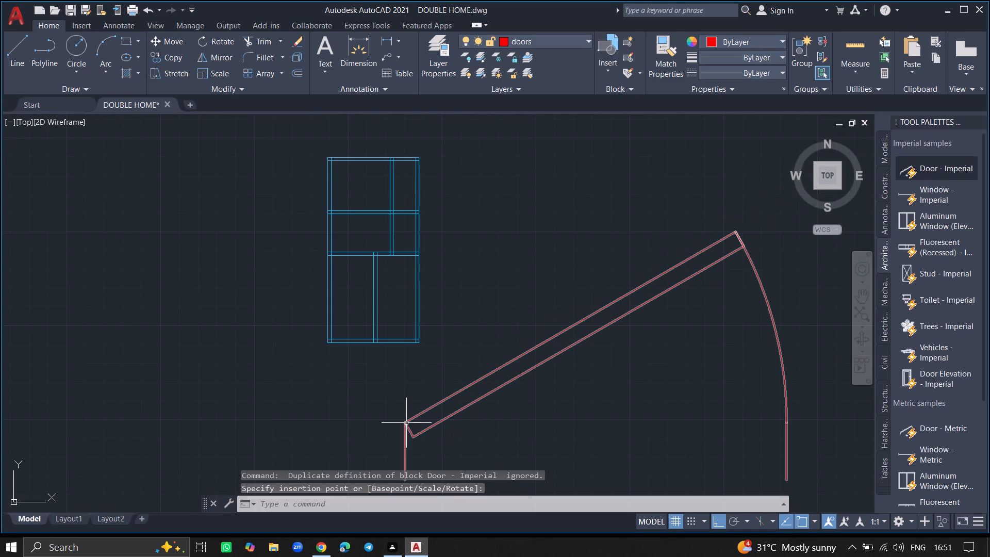
{"action": "left_click", "coordinate": [406, 423]}
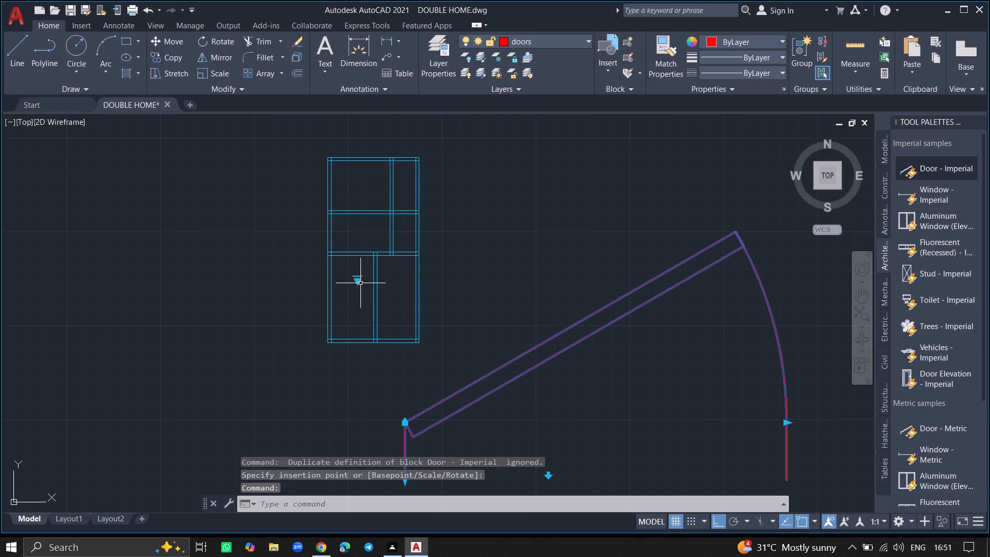
{"action": "left_click", "coordinate": [358, 280]}
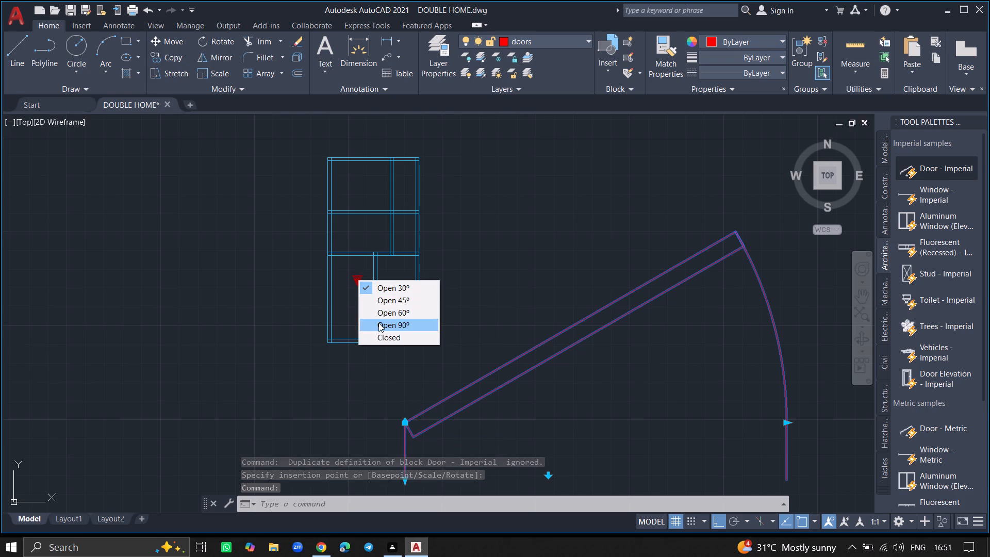
{"action": "left_click", "coordinate": [378, 323]}
{"action": "key", "text": "Escape"}
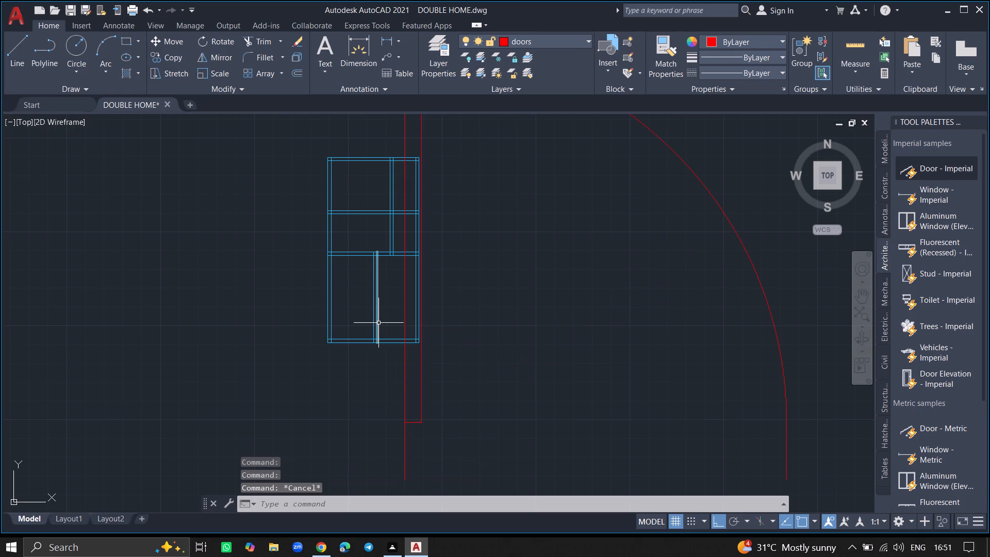
Scale the oversized door block down to doorway size from a base point on its leaf.
{"action": "left_click", "coordinate": [406, 351]}
{"action": "type", "text": "SC"}
{"action": "key", "text": "Return"}
{"action": "left_click", "coordinate": [406, 351]}
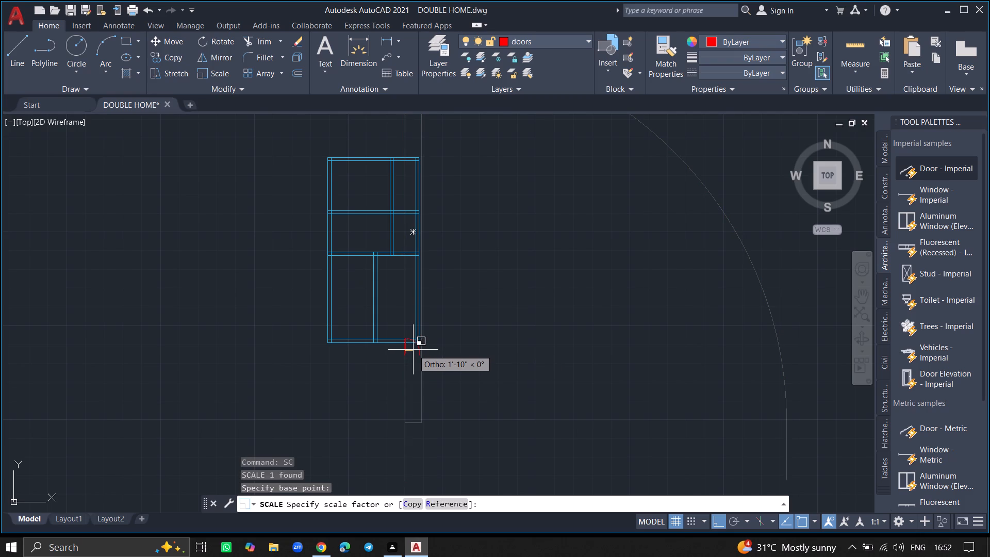
{"action": "left_click", "coordinate": [414, 350]}
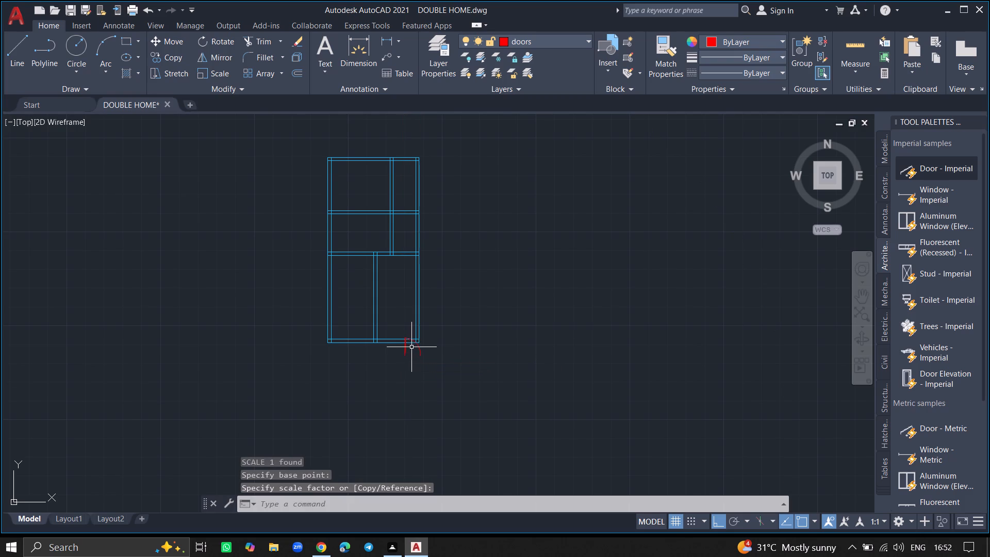
Move the door freely, with Ortho off, onto the wall between the northernmost and middle rooms, west of the vertical partition.
{"action": "scroll", "coordinate": [408, 346], "scroll_direction": "up", "scroll_amount": 4, "text": "ctrl"}
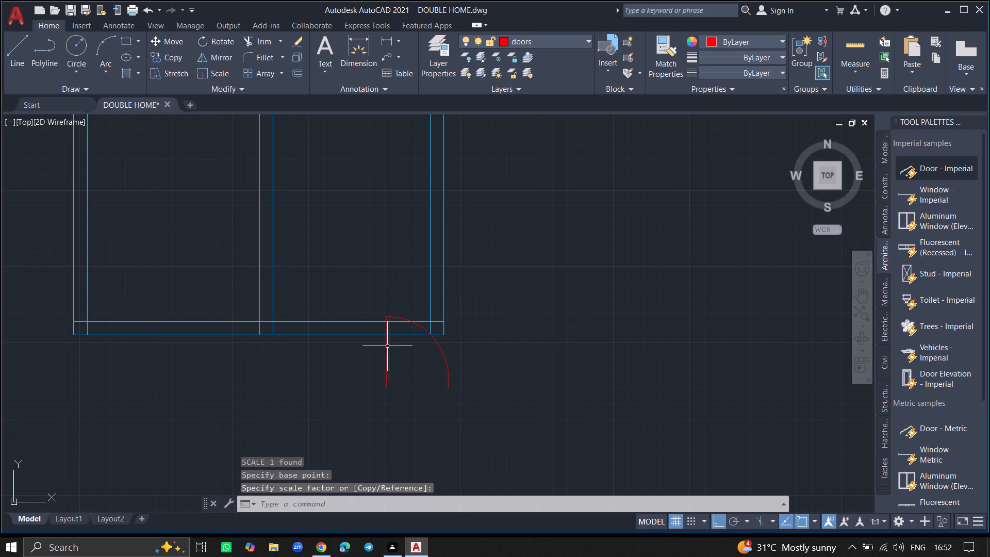
{"action": "left_click", "coordinate": [387, 348]}
{"action": "type", "text": "MOVE"}
{"action": "key", "text": "Return"}
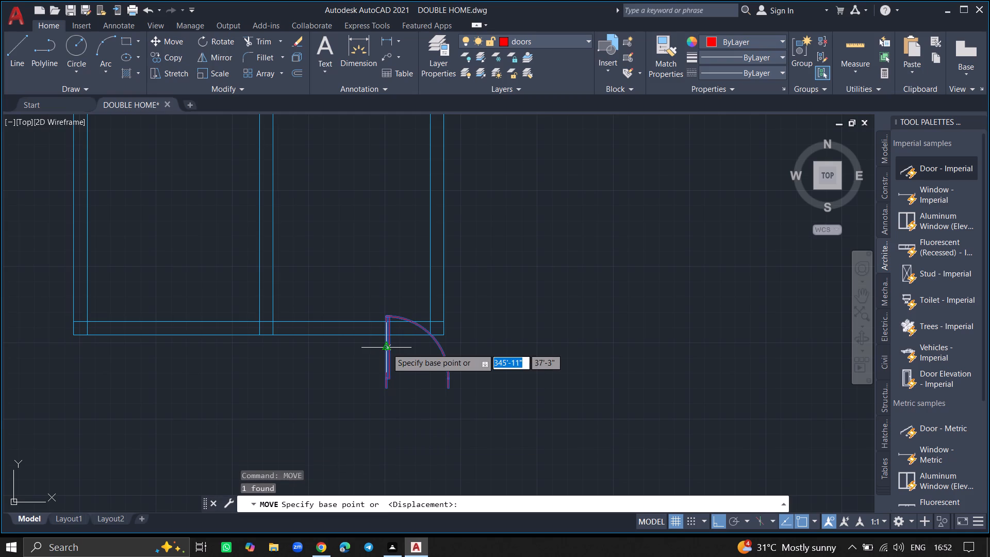
{"action": "left_click", "coordinate": [387, 348]}
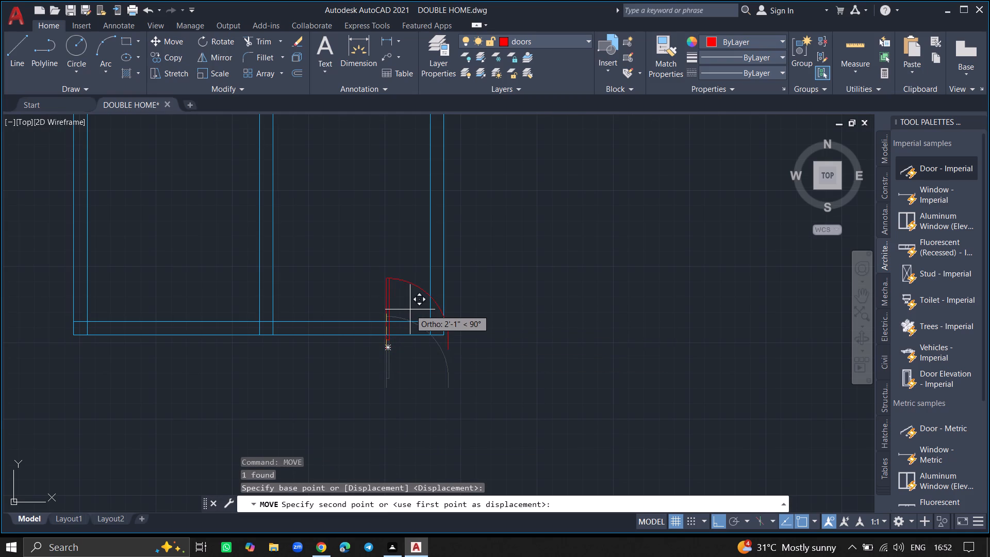
{"action": "scroll", "coordinate": [410, 309], "scroll_direction": "down", "scroll_amount": 2, "text": "ctrl"}
{"action": "key", "text": "F8"}
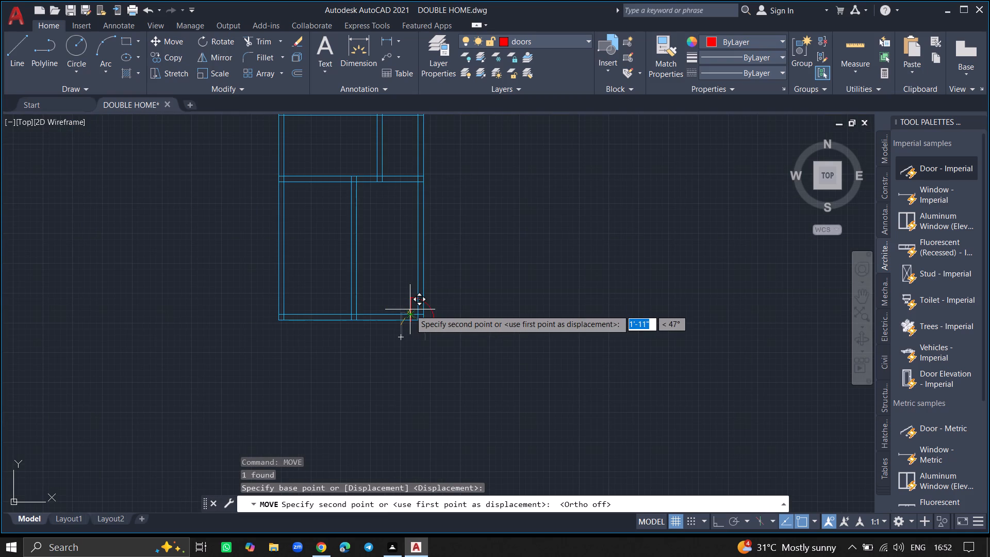
{"action": "scroll", "coordinate": [372, 199], "scroll_direction": "down", "scroll_amount": 3, "text": "ctrl"}
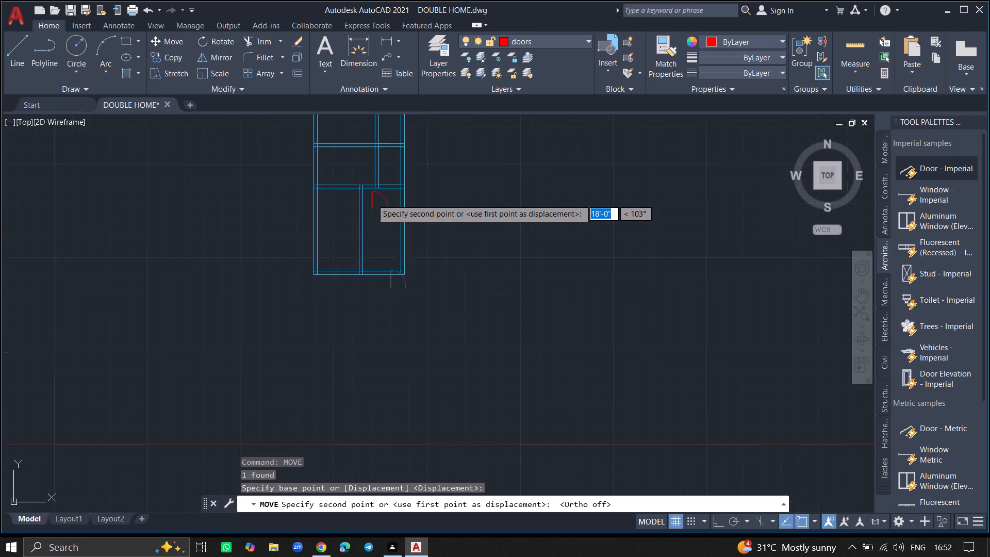
{"action": "scroll", "coordinate": [372, 199], "scroll_direction": "down", "scroll_amount": 1, "text": "ctrl"}
{"action": "scroll", "coordinate": [362, 176], "scroll_direction": "up", "scroll_amount": 7, "text": "ctrl"}
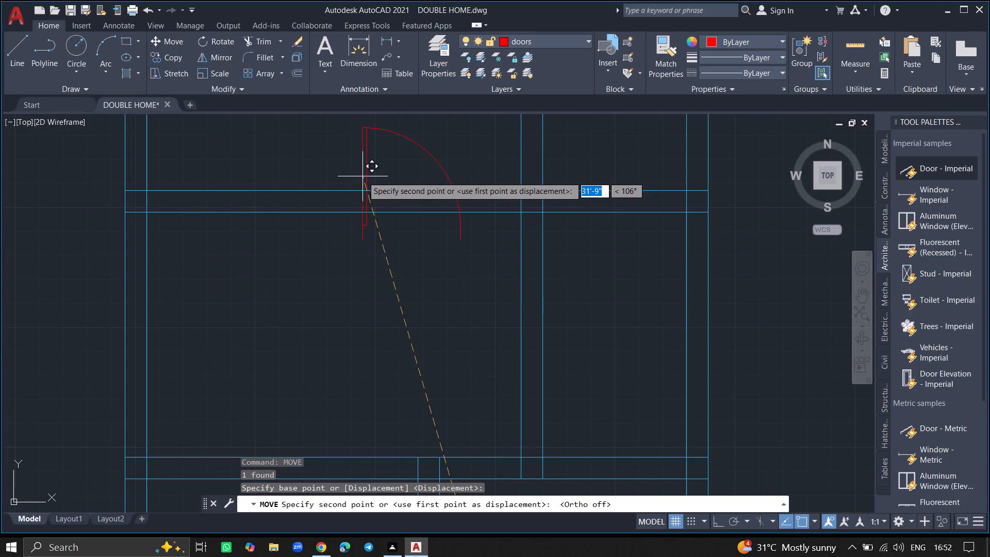
{"action": "scroll", "coordinate": [362, 176], "scroll_direction": "down", "scroll_amount": 3, "text": "ctrl"}
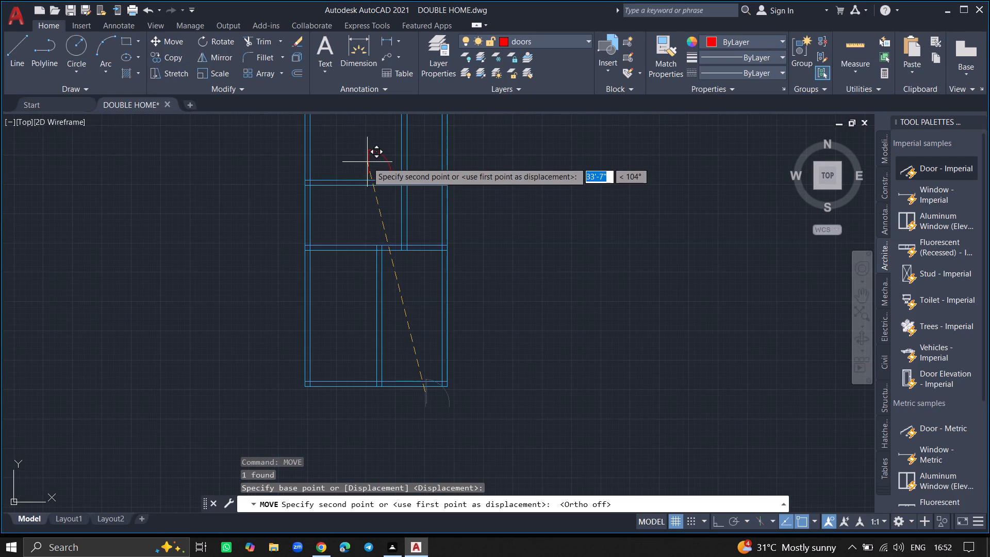
{"action": "scroll", "coordinate": [367, 162], "scroll_direction": "up", "scroll_amount": 3, "text": "ctrl"}
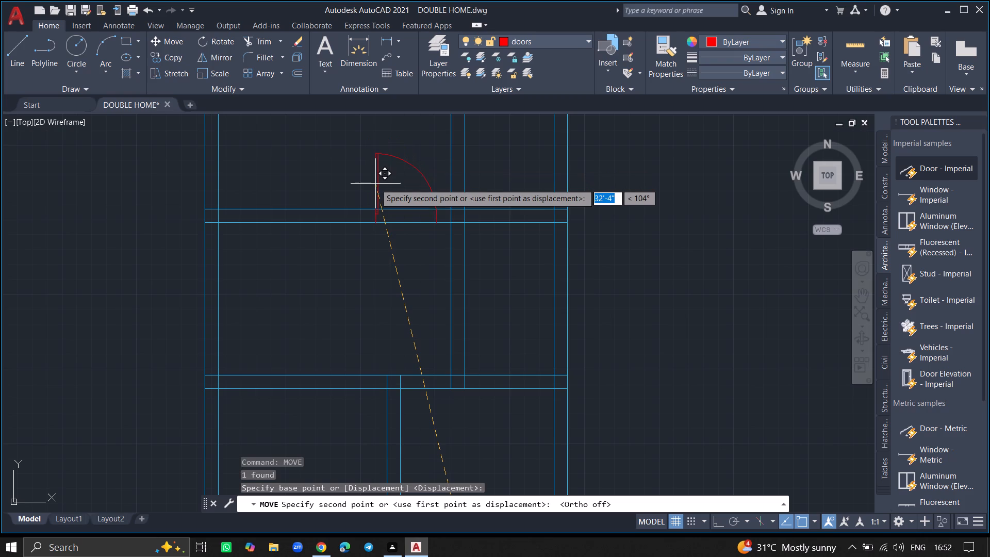
{"action": "left_click", "coordinate": [375, 185]}
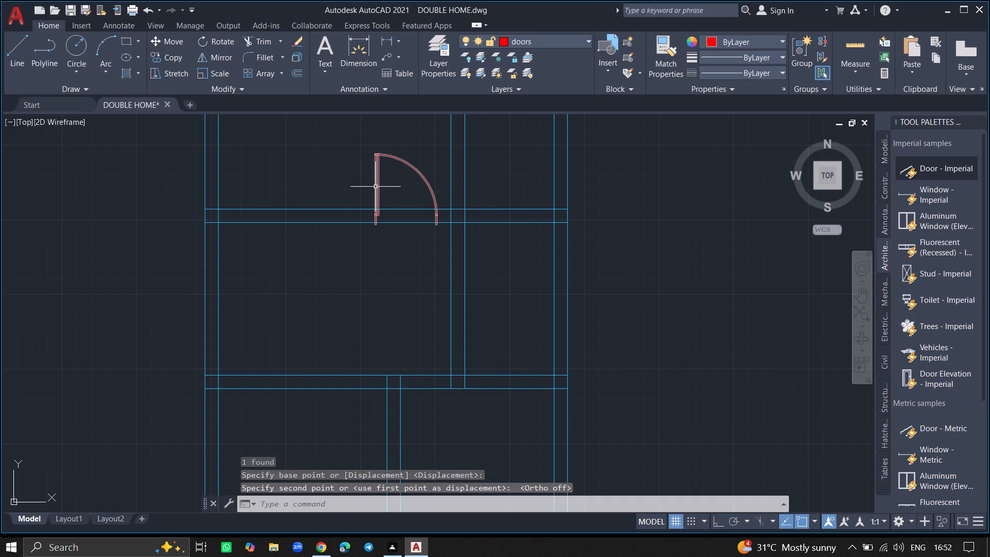
Scale the door down slightly so its jambs fit the thickness of the wall south of the northernmost room.
{"action": "left_click", "coordinate": [375, 187]}
{"action": "type", "text": "SC"}
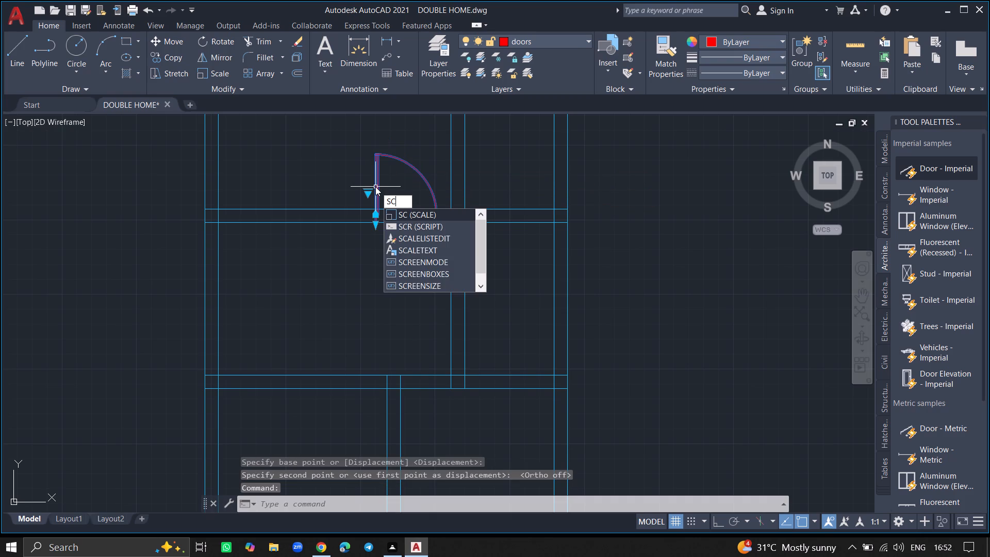
{"action": "key", "text": "Return"}
{"action": "left_click", "coordinate": [375, 187]}
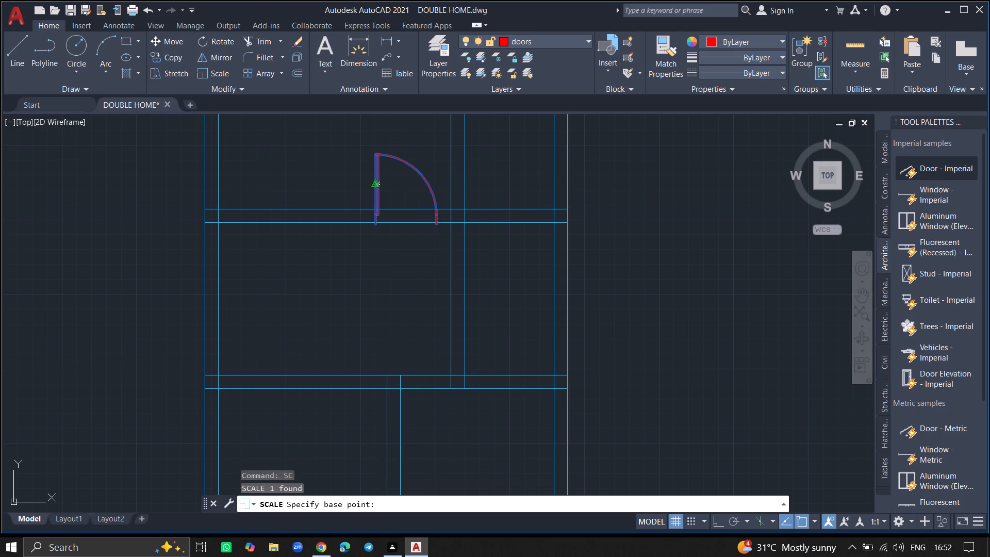
{"action": "left_click", "coordinate": [392, 163]}
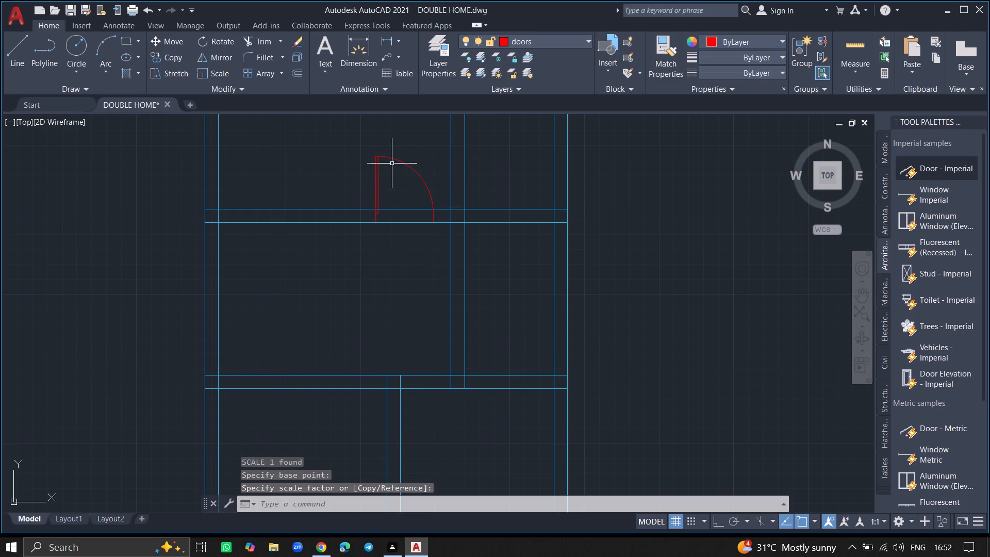
Mirror the door about the centre line of its leaf so it swings west, erasing the source door.
{"action": "left_click", "coordinate": [377, 172]}
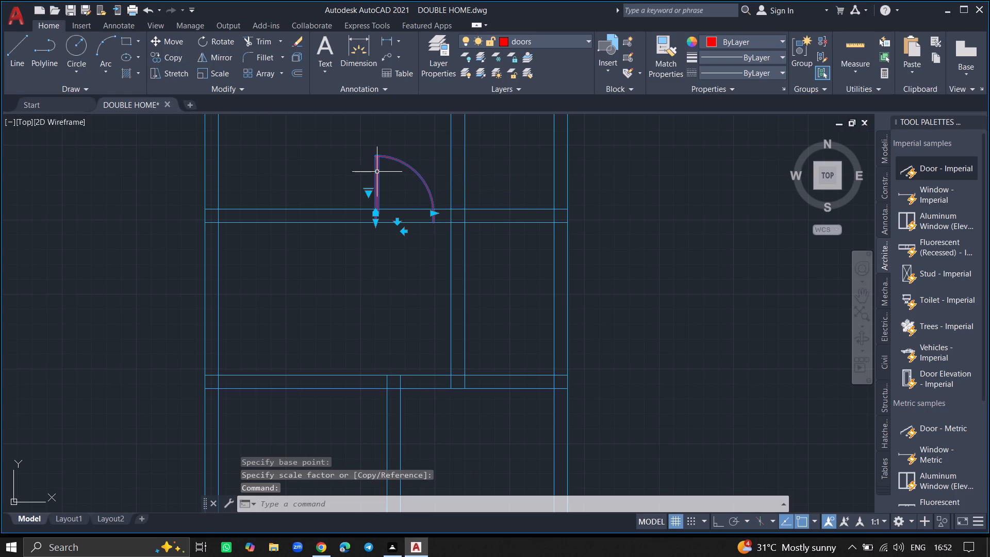
{"action": "type", "text": "MIRROR"}
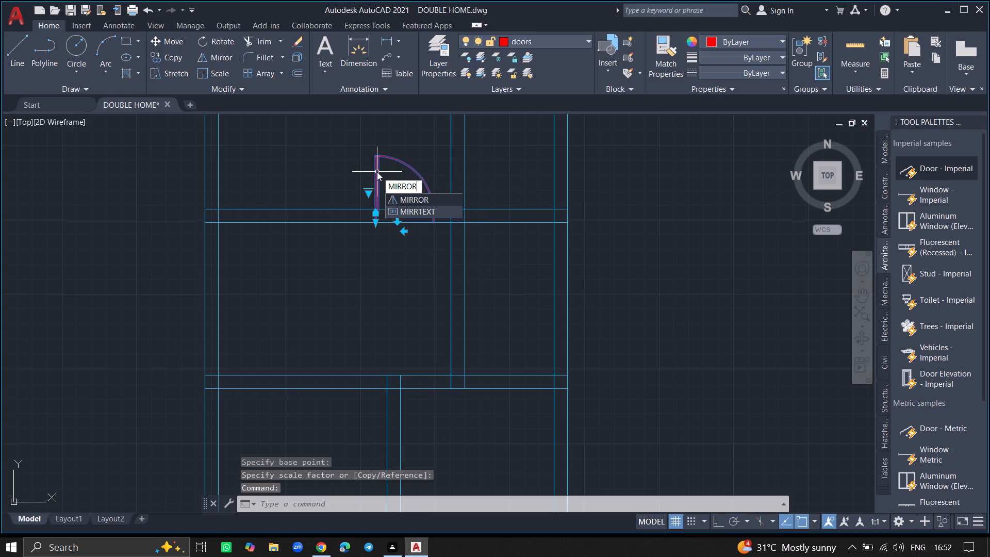
{"action": "key", "text": "Return"}
{"action": "scroll", "coordinate": [377, 172], "scroll_direction": "up", "scroll_amount": 2, "text": "ctrl"}
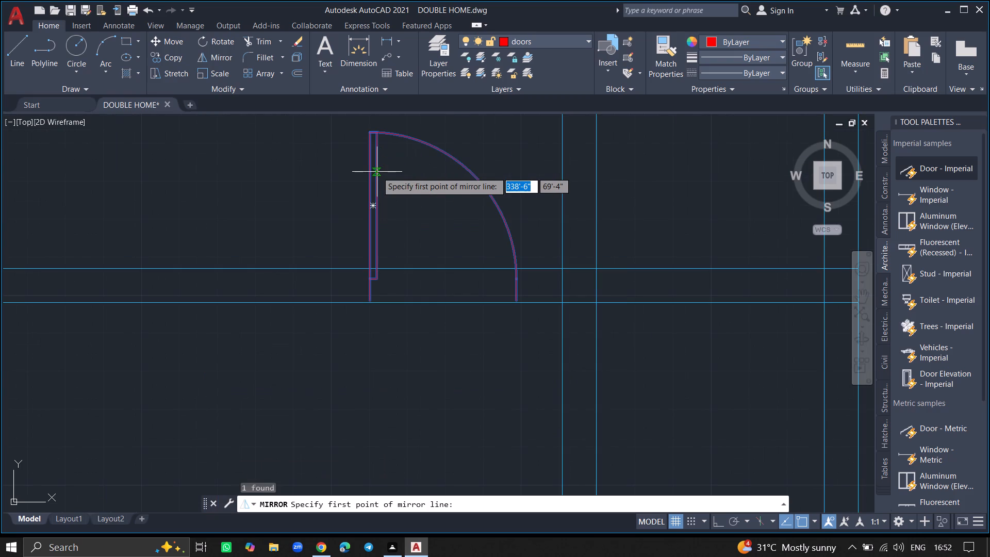
{"action": "left_click", "coordinate": [372, 135]}
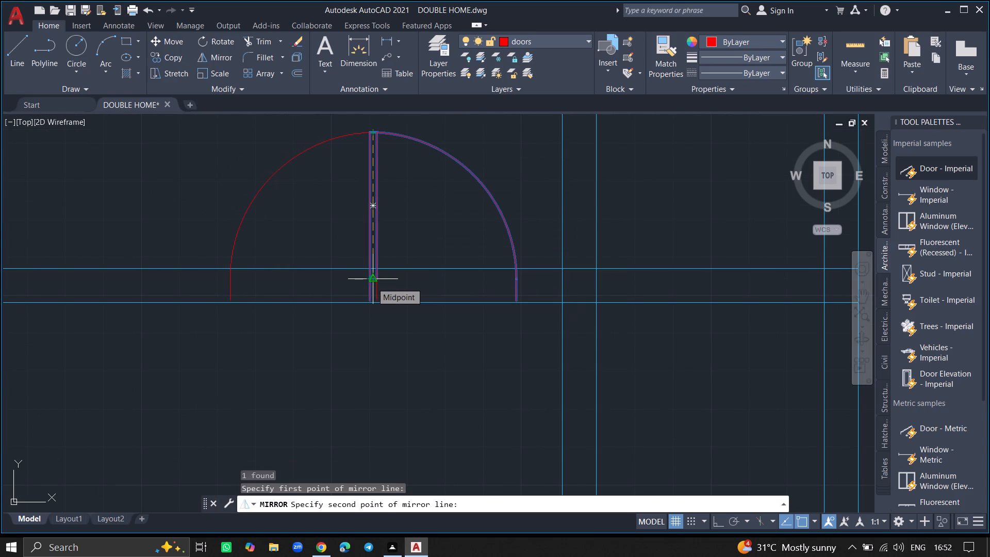
{"action": "left_click", "coordinate": [372, 283]}
{"action": "left_click_drag", "start_coordinate": [392, 310], "coordinate": [372, 283]}
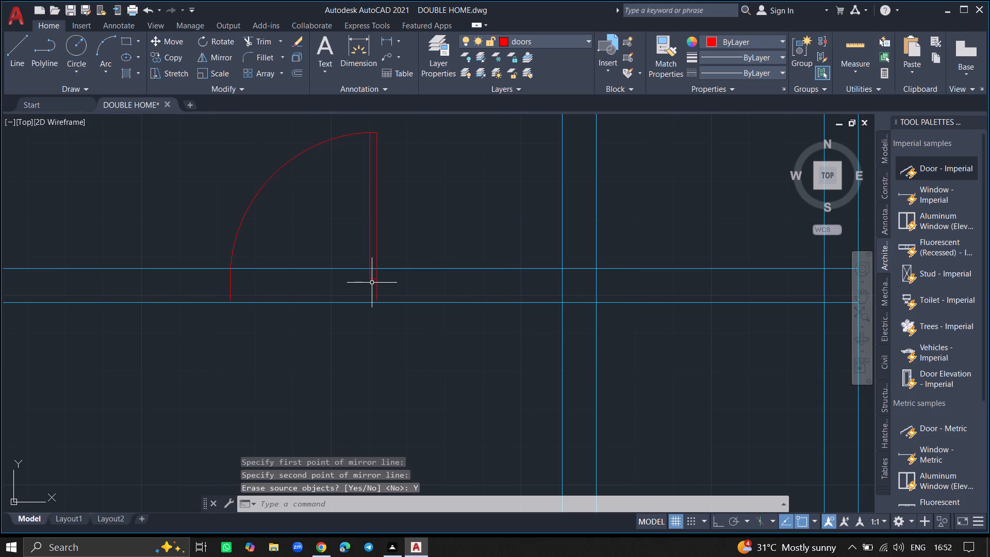
Move the mirrored door about 2'-5" east along the wall, closer to the vertical partition.
{"action": "left_click", "coordinate": [373, 280]}
{"action": "type", "text": "MOVE"}
{"action": "key", "text": "Return"}
{"action": "left_click", "coordinate": [373, 280]}
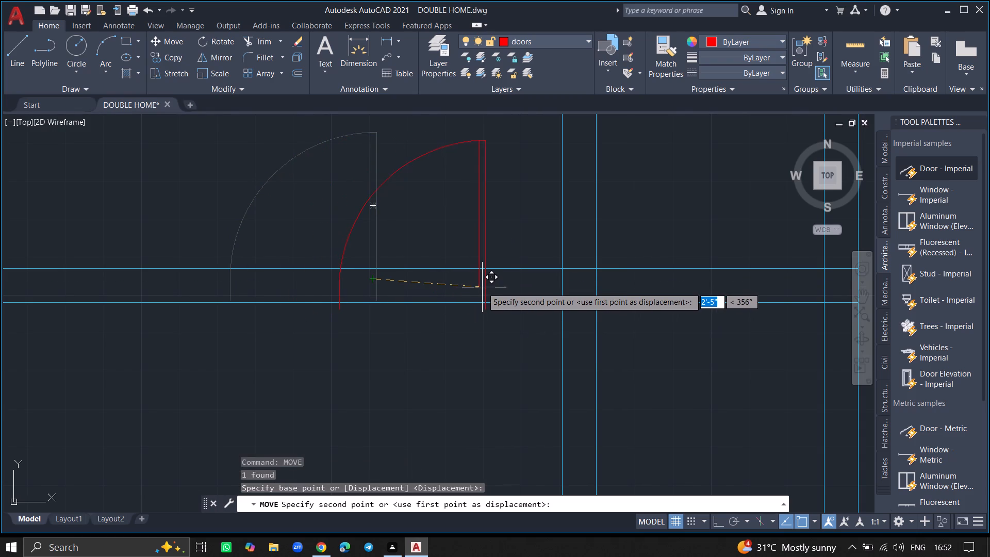
{"action": "left_click", "coordinate": [485, 289]}
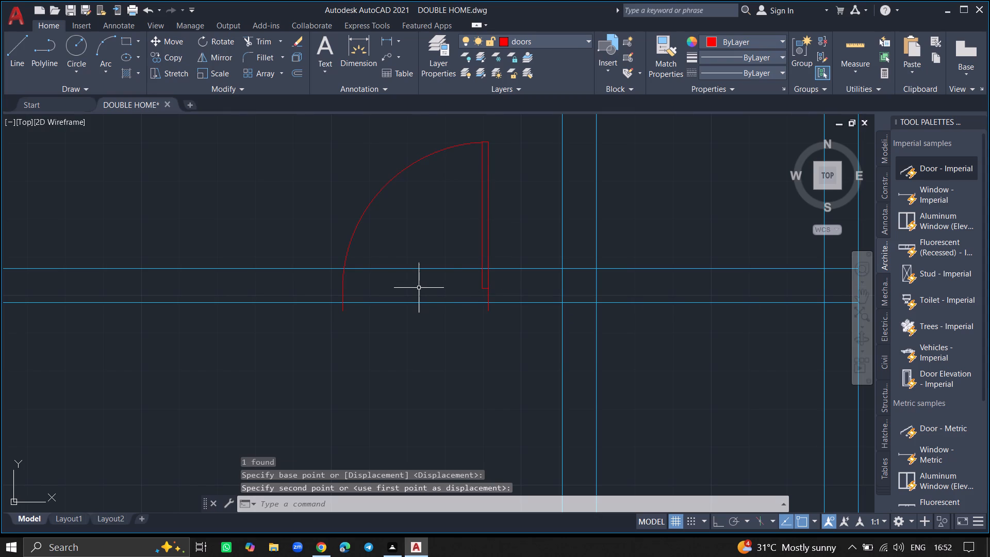
Trim both wall lines across the door opening and the wall line crossing the door leaf.
{"action": "type", "text": "TRIM"}
{"action": "key", "text": "Return"}
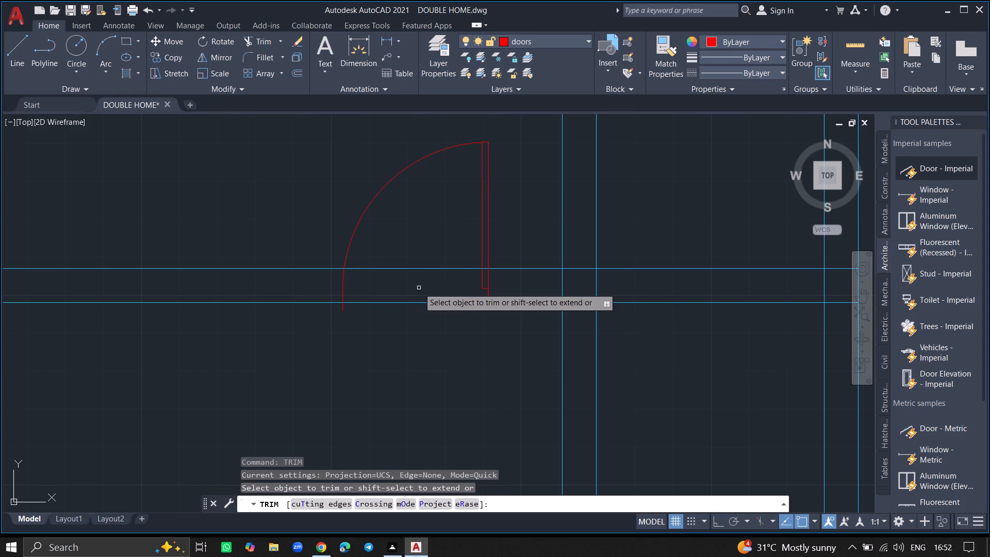
{"action": "left_click", "coordinate": [422, 268]}
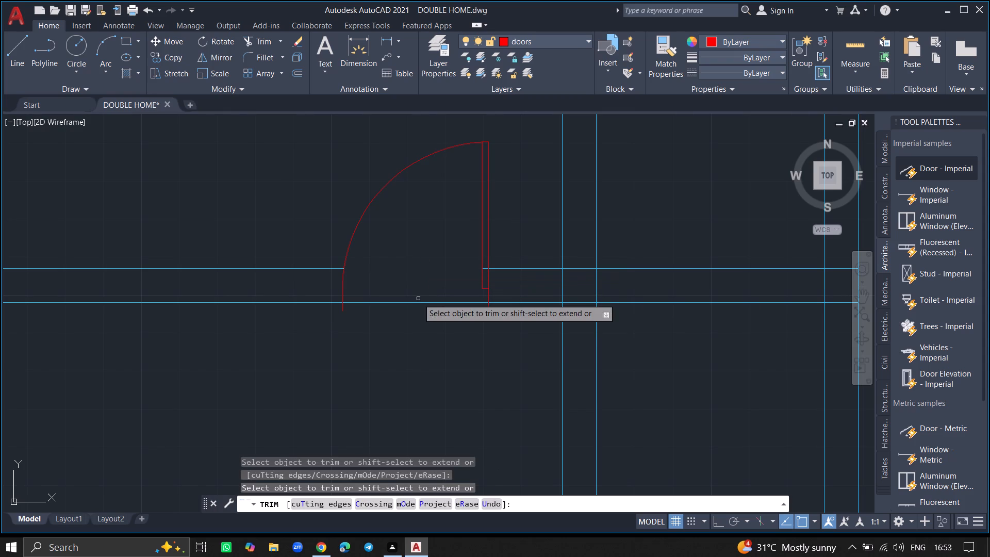
{"action": "left_click", "coordinate": [417, 303]}
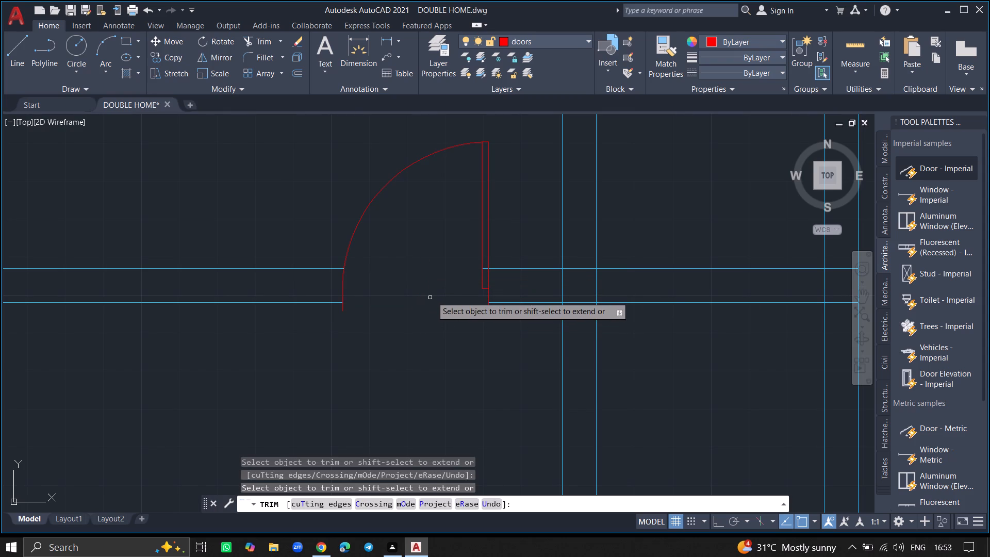
{"action": "left_click", "coordinate": [486, 267]}
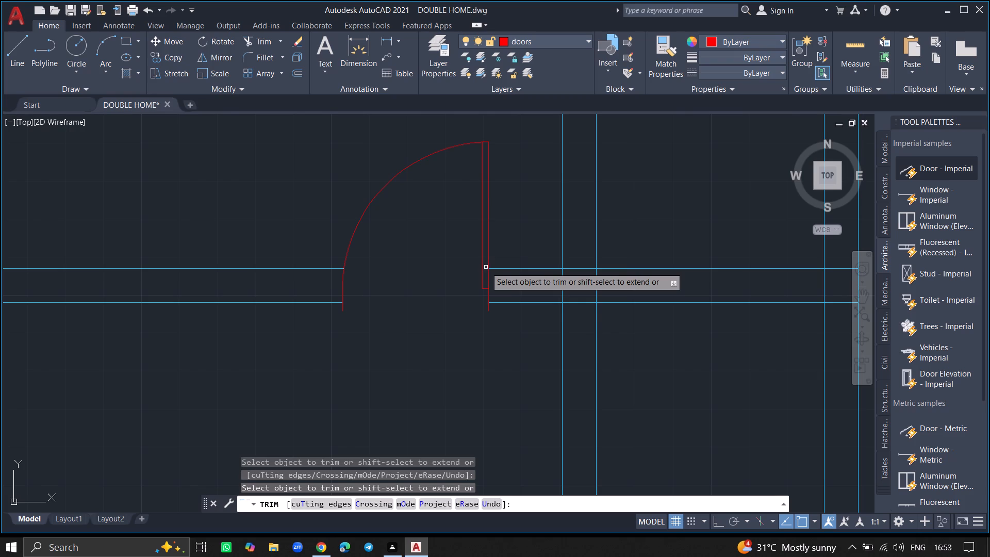
{"action": "key", "text": "Return"}
Insert another imperial door block just east of the second floor plan and set it to Open 90º.
{"action": "scroll", "coordinate": [427, 290], "scroll_direction": "down", "scroll_amount": 2, "text": "ctrl"}
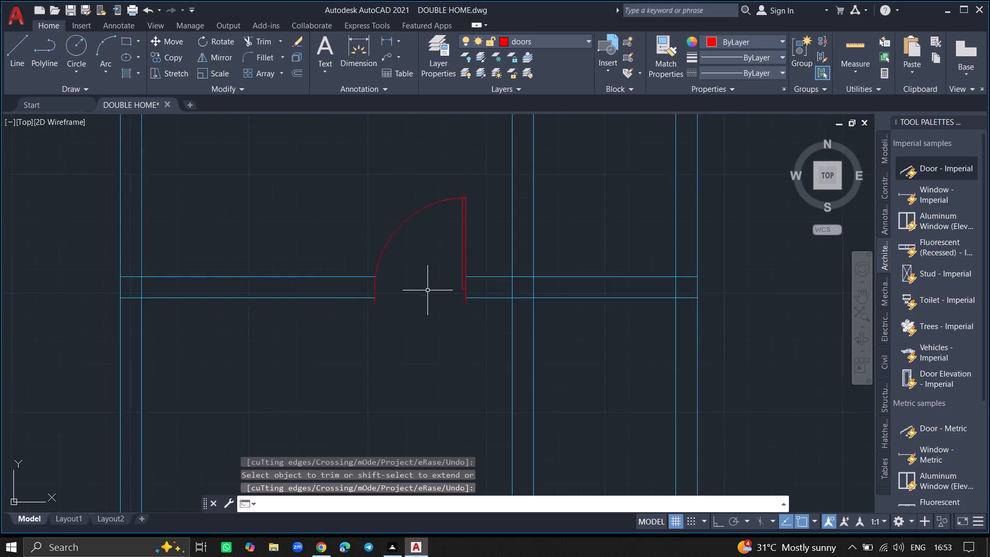
{"action": "scroll", "coordinate": [427, 290], "scroll_direction": "down", "scroll_amount": 1, "text": "ctrl"}
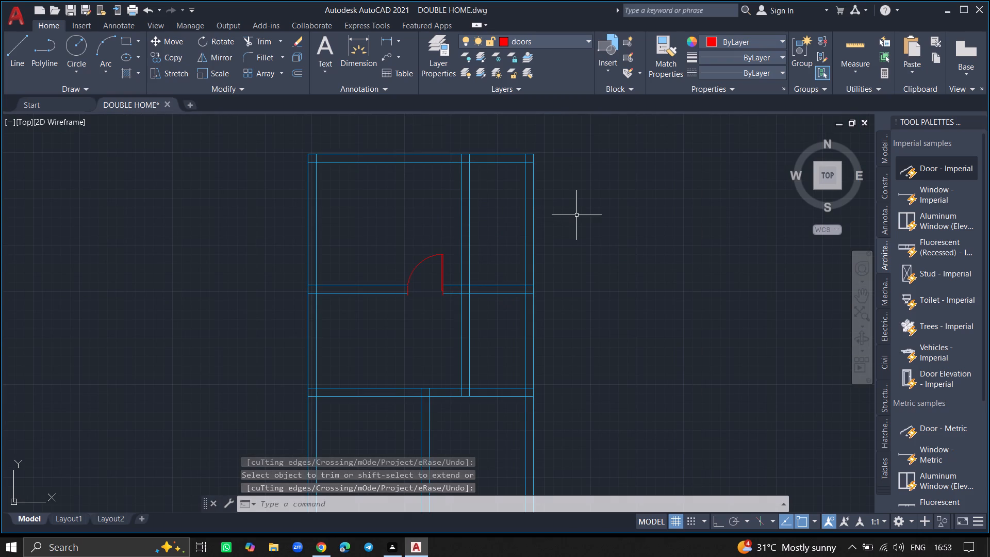
{"action": "left_click", "coordinate": [932, 170]}
{"action": "left_click", "coordinate": [633, 337]}
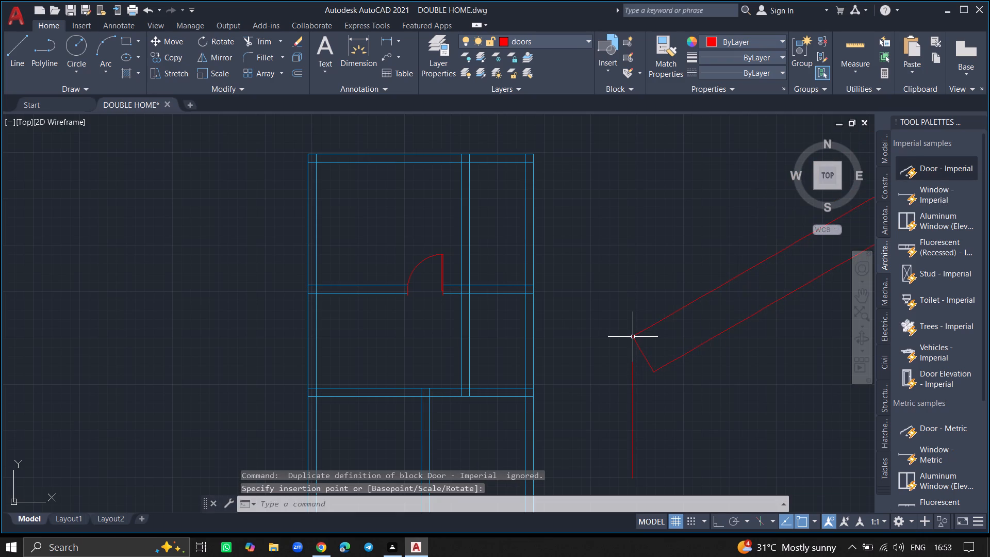
{"action": "left_click", "coordinate": [633, 337]}
{"action": "scroll", "coordinate": [628, 305], "scroll_direction": "down", "scroll_amount": 1, "text": "ctrl"}
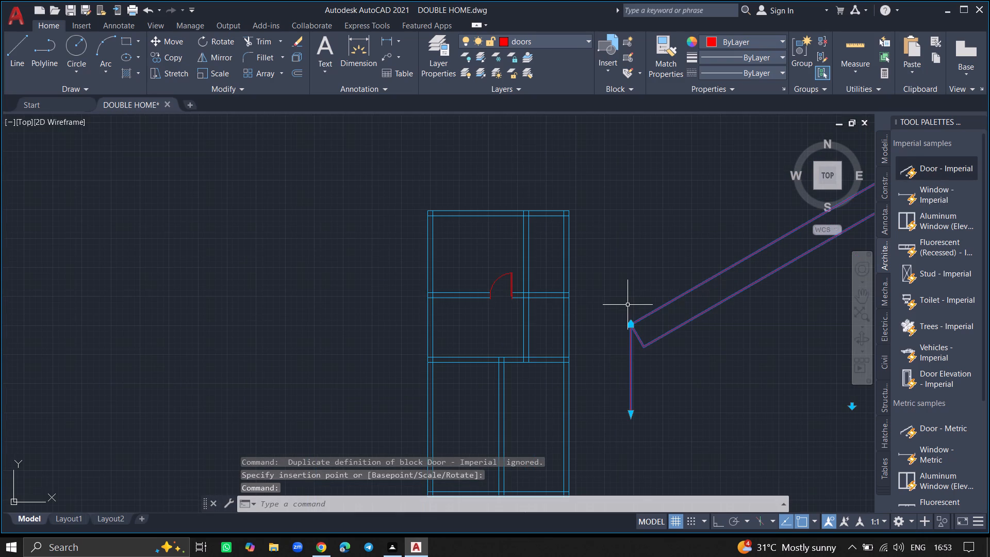
{"action": "scroll", "coordinate": [640, 267], "scroll_direction": "down", "scroll_amount": 3, "text": "ctrl"}
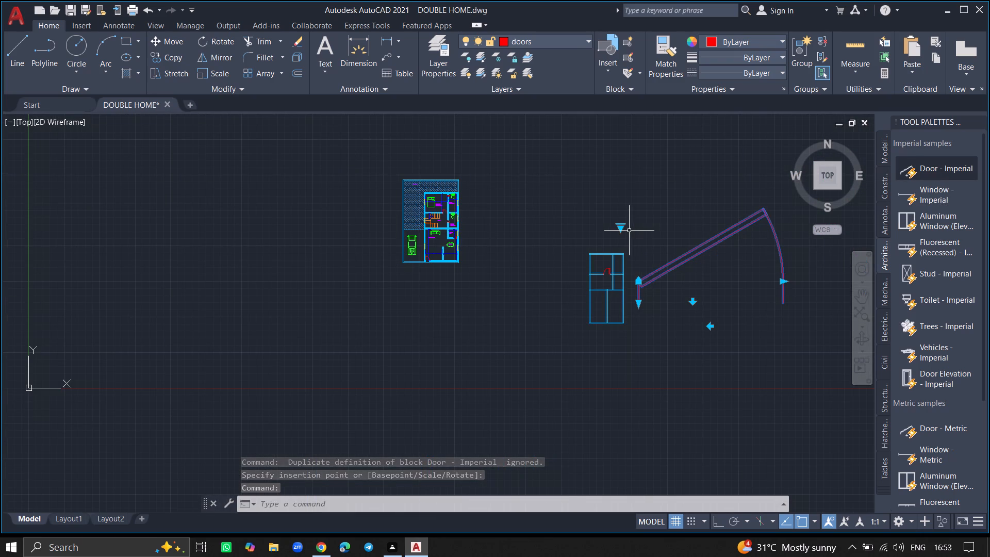
{"action": "left_click", "coordinate": [622, 228]}
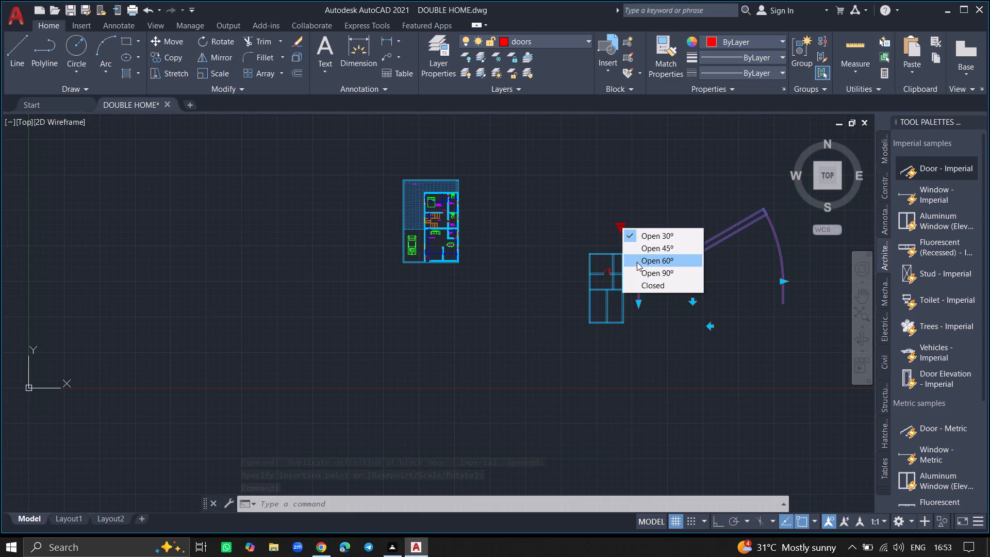
{"action": "left_click", "coordinate": [637, 269]}
{"action": "key", "text": "Escape"}
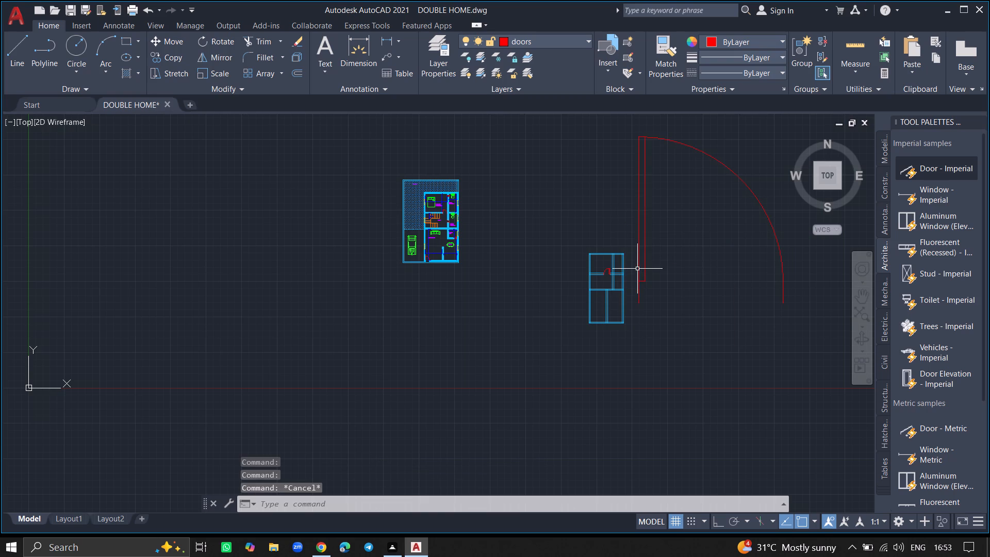
Scale the new oversized door block down to slightly smaller than the first door, from a base point on its leaf.
{"action": "left_click", "coordinate": [637, 269]}
{"action": "type", "text": "SC"}
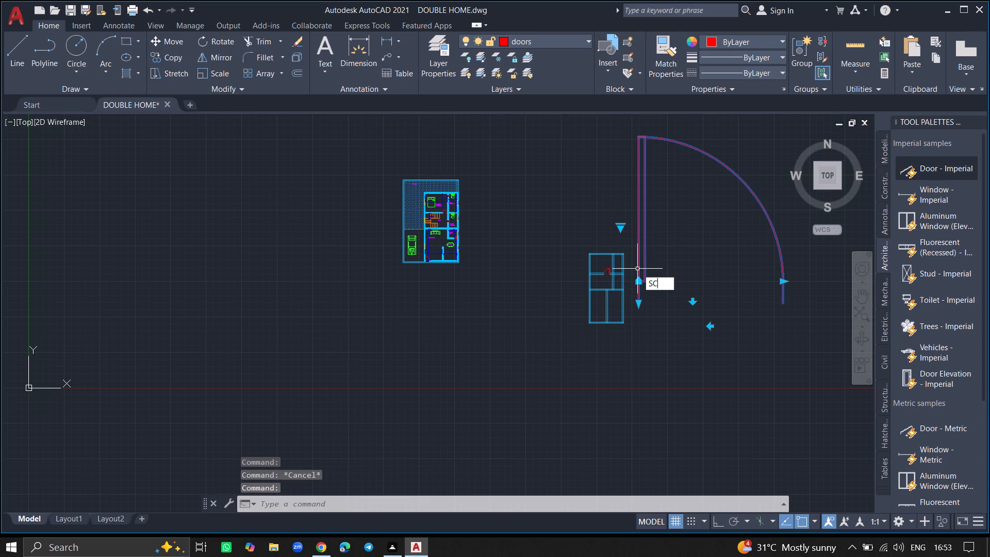
{"action": "key", "text": "Return"}
{"action": "left_click", "coordinate": [637, 269]}
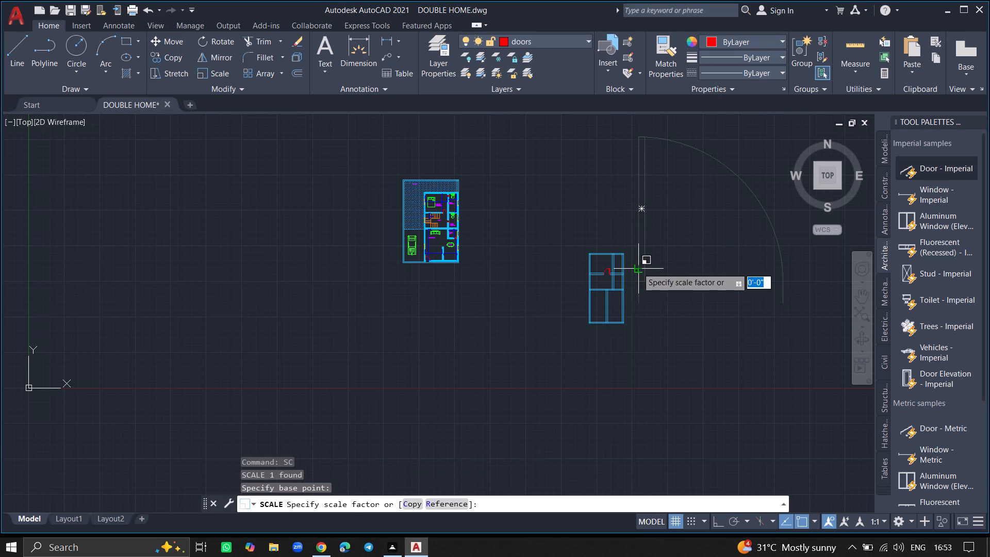
{"action": "scroll", "coordinate": [639, 261], "scroll_direction": "up", "scroll_amount": 5, "text": "ctrl"}
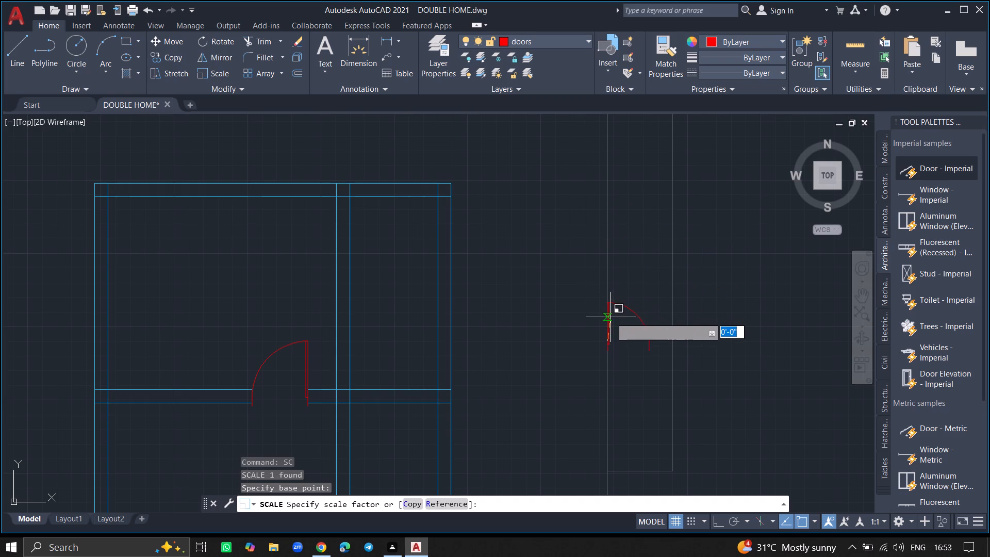
{"action": "left_click", "coordinate": [610, 317]}
Rotate the small door 90° clockwise about a point on its leaf with Ortho on.
{"action": "left_click", "coordinate": [607, 317]}
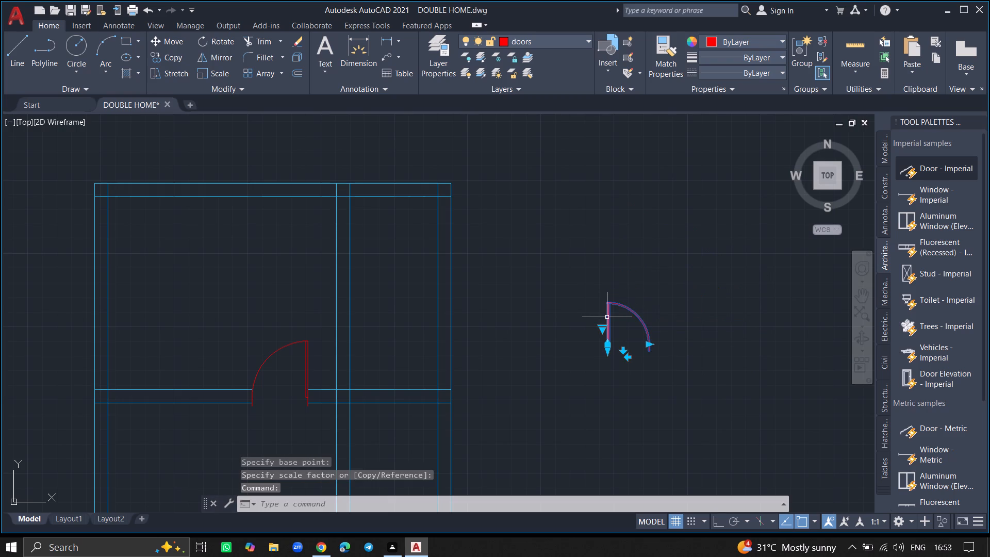
{"action": "type", "text": "ROT"}
{"action": "key", "text": "Return"}
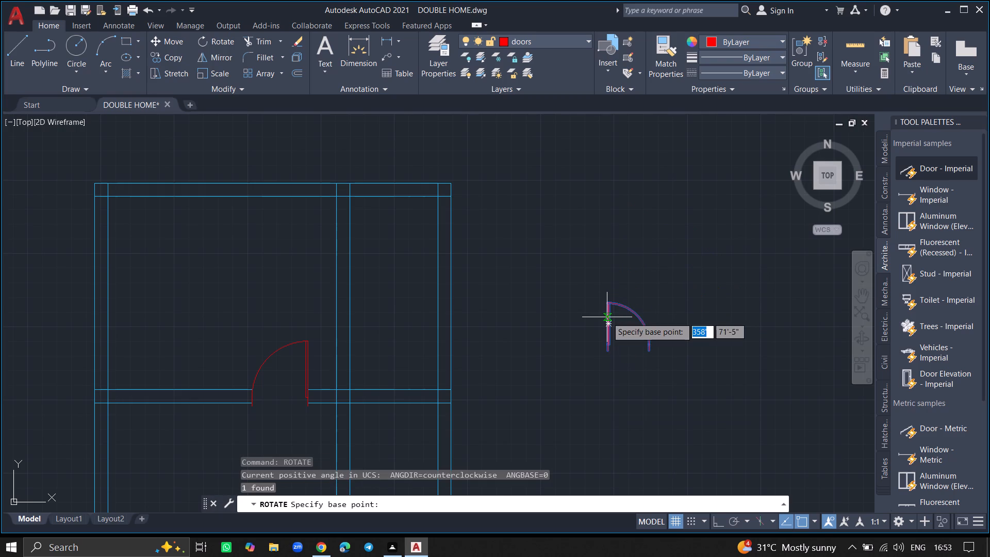
{"action": "left_click", "coordinate": [607, 317]}
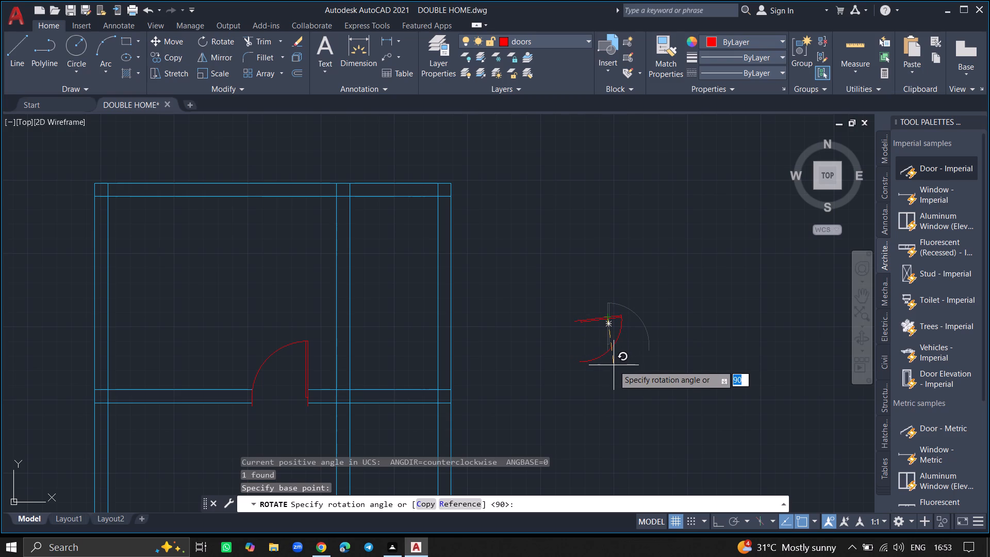
{"action": "key", "text": "F8"}
{"action": "left_click", "coordinate": [614, 365]}
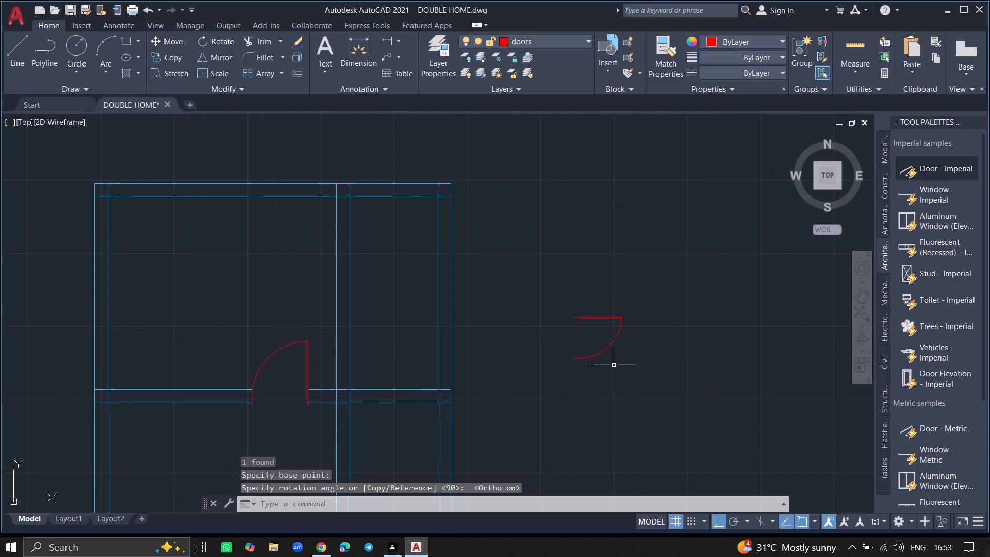
Move the small door freely, with Ortho off, onto the vertical partition near the plan's north wall, swinging into the narrow east room.
{"action": "left_click", "coordinate": [616, 334]}
{"action": "type", "text": "MOVE"}
{"action": "key", "text": "Return"}
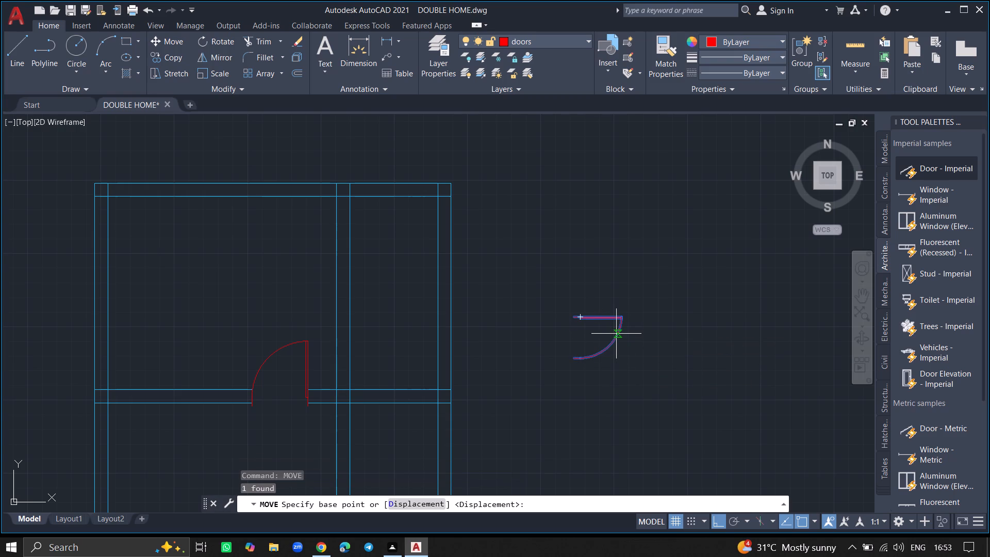
{"action": "left_click", "coordinate": [616, 334]}
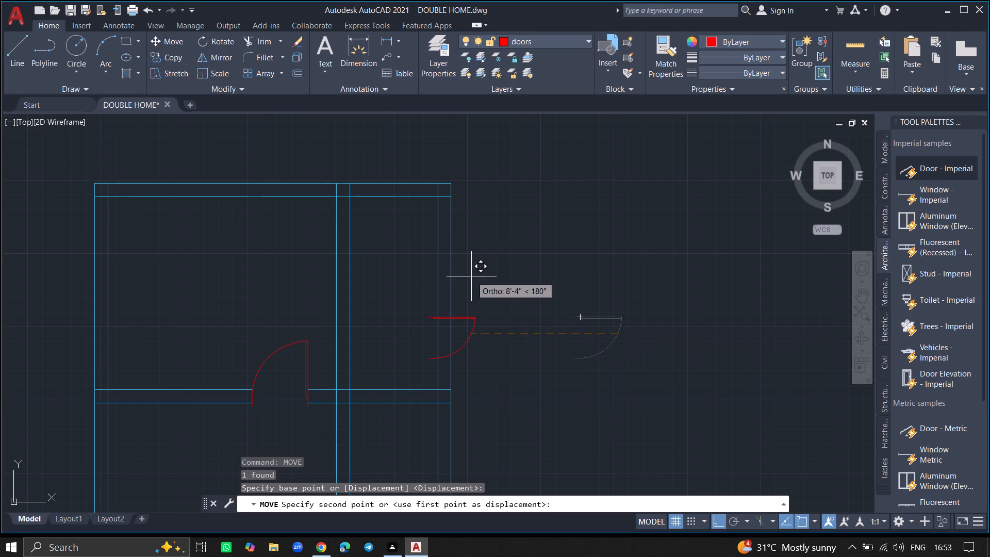
{"action": "key", "text": "F8"}
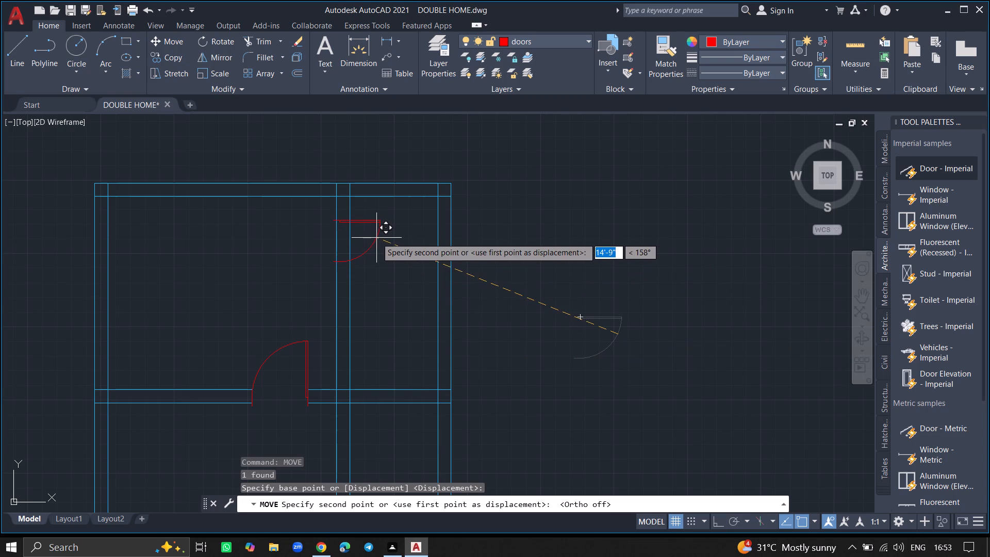
{"action": "left_click", "coordinate": [376, 238]}
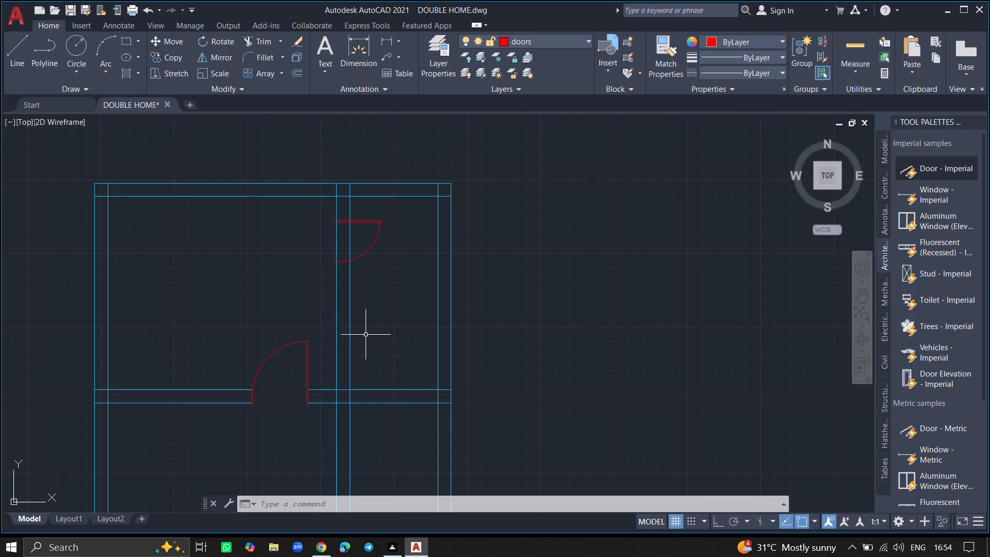
Trim both lines of the vertical partition across the small door's opening.
{"action": "type", "text": "TR"}
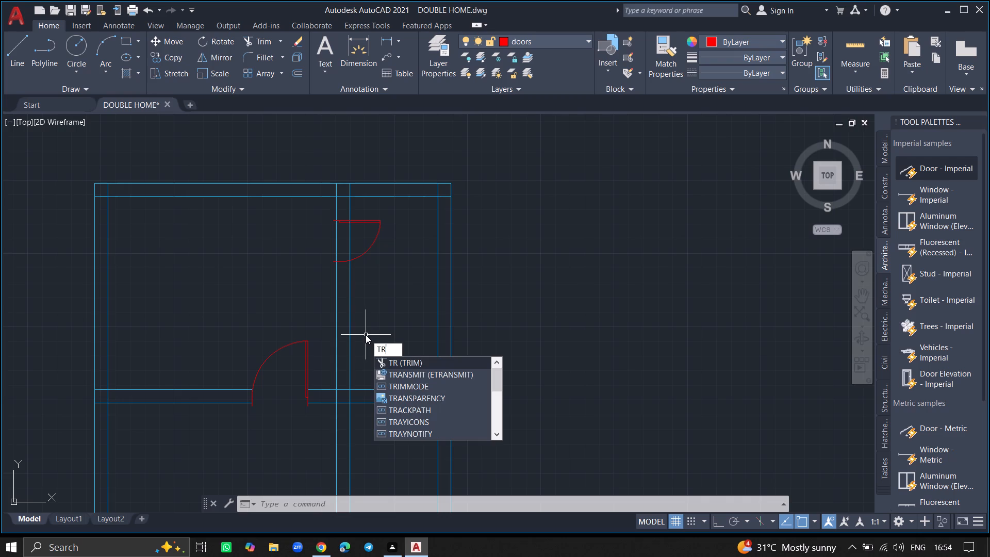
{"action": "type", "text": "IM"}
{"action": "key", "text": "Return"}
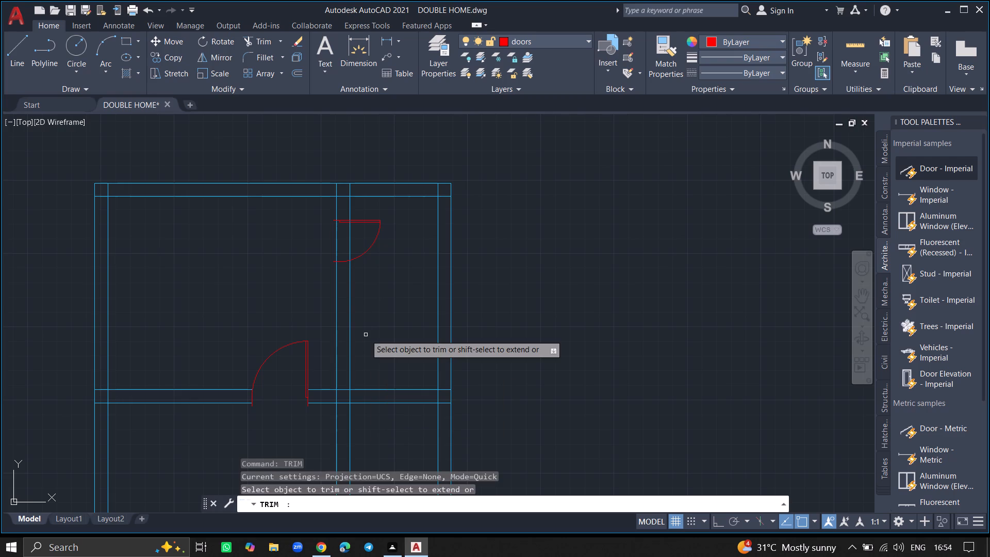
{"action": "left_click", "coordinate": [350, 242]}
{"action": "left_click", "coordinate": [336, 241]}
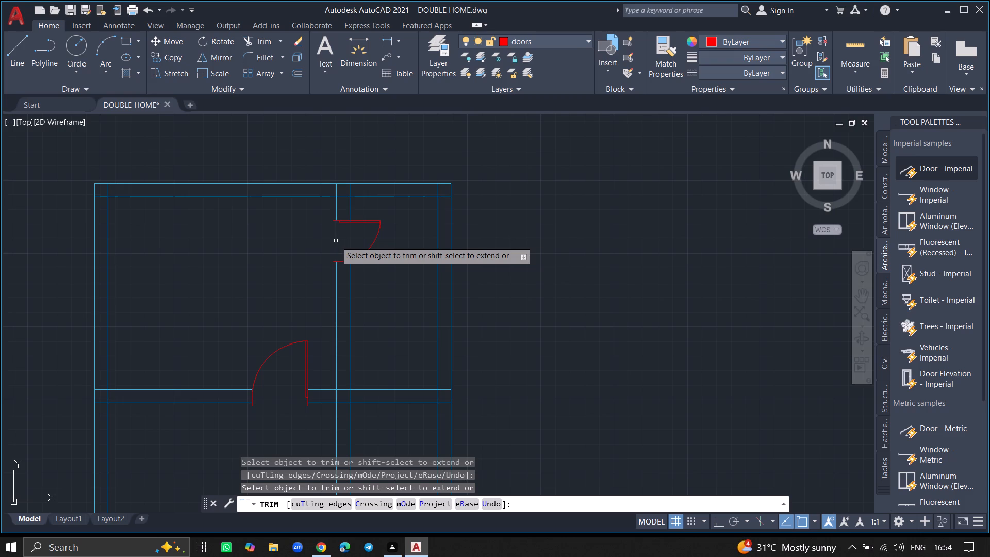
{"action": "key", "text": "Return"}
Copy the small door south into the narrow east room between the two horizontal partitions, clear of the walls.
{"action": "scroll", "coordinate": [336, 241], "scroll_direction": "down", "scroll_amount": 2, "text": "ctrl"}
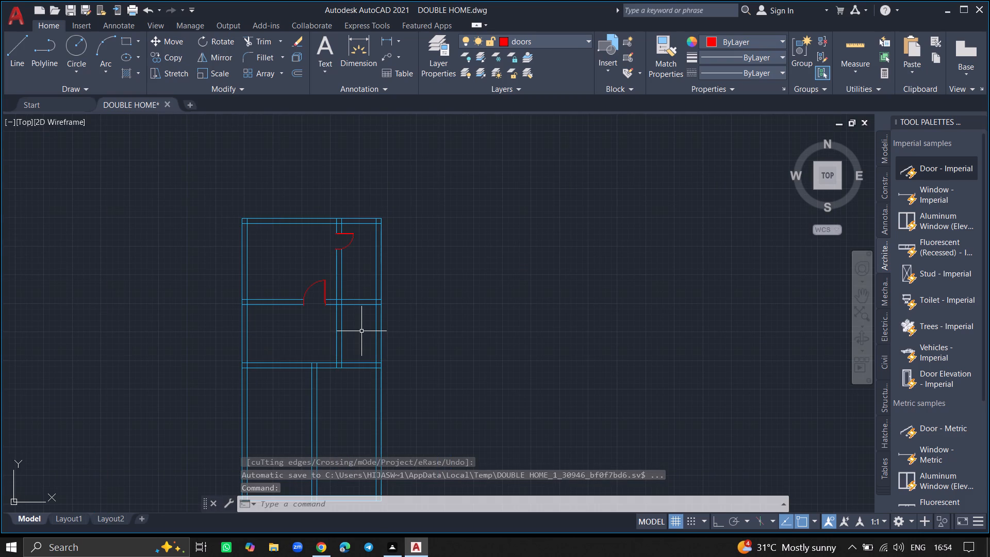
{"action": "left_click", "coordinate": [349, 245]}
{"action": "type", "text": "COPY"}
{"action": "key", "text": "Return"}
{"action": "left_click", "coordinate": [349, 245]}
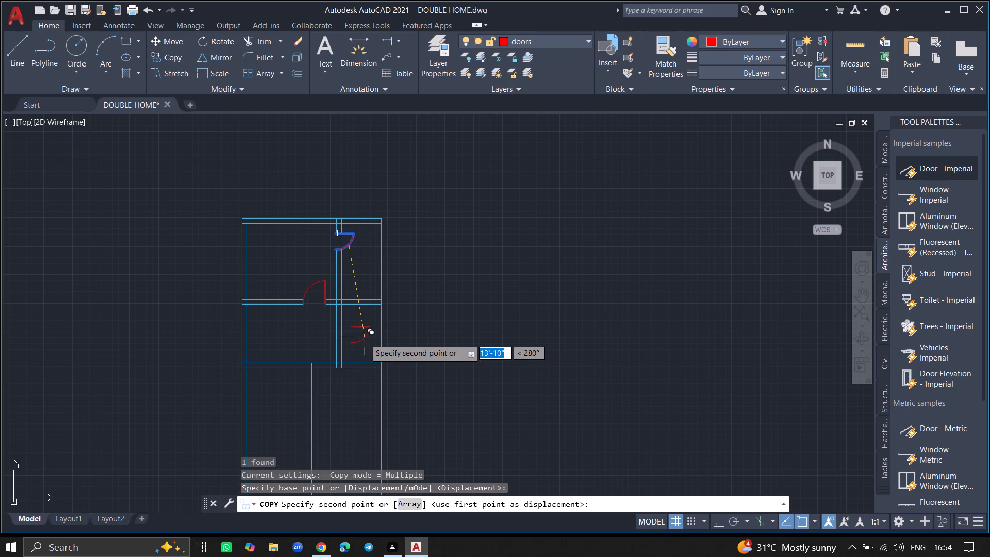
{"action": "scroll", "coordinate": [360, 341], "scroll_direction": "up", "scroll_amount": 4, "text": "ctrl"}
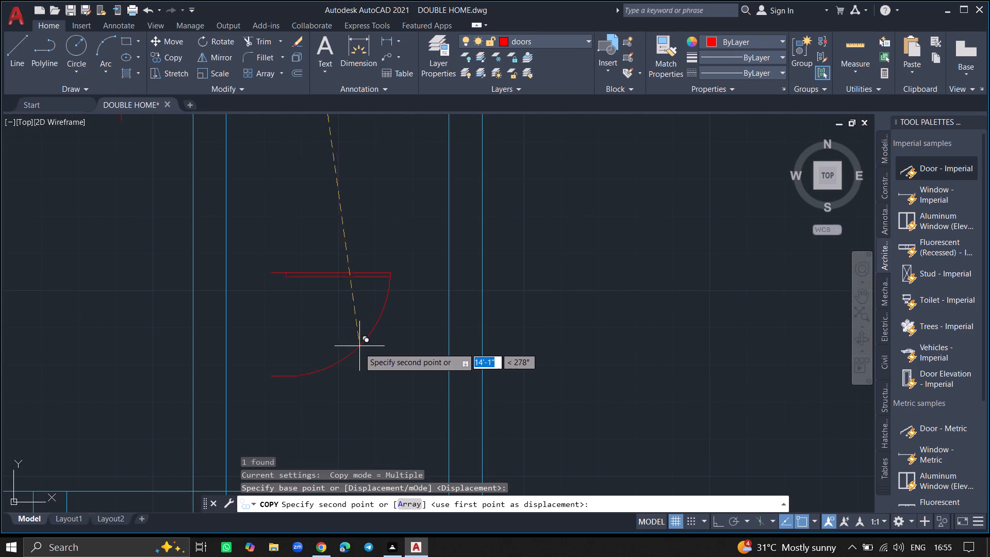
{"action": "left_click", "coordinate": [354, 364]}
{"action": "key", "text": "Escape"}
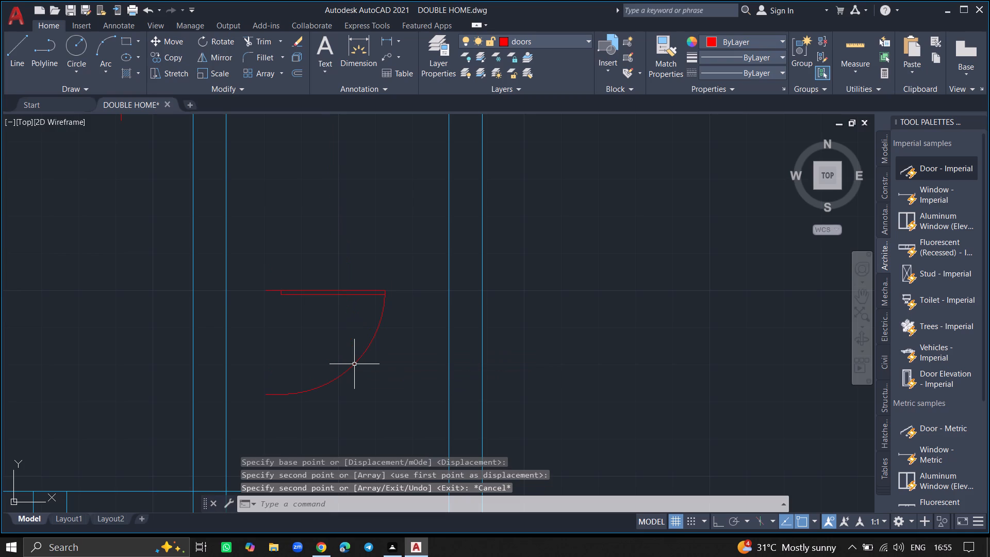
Mirror the copied door about its horizontal leaf line so it swings north, erasing the source object.
{"action": "type", "text": "MIRROR"}
{"action": "key", "text": "Return"}
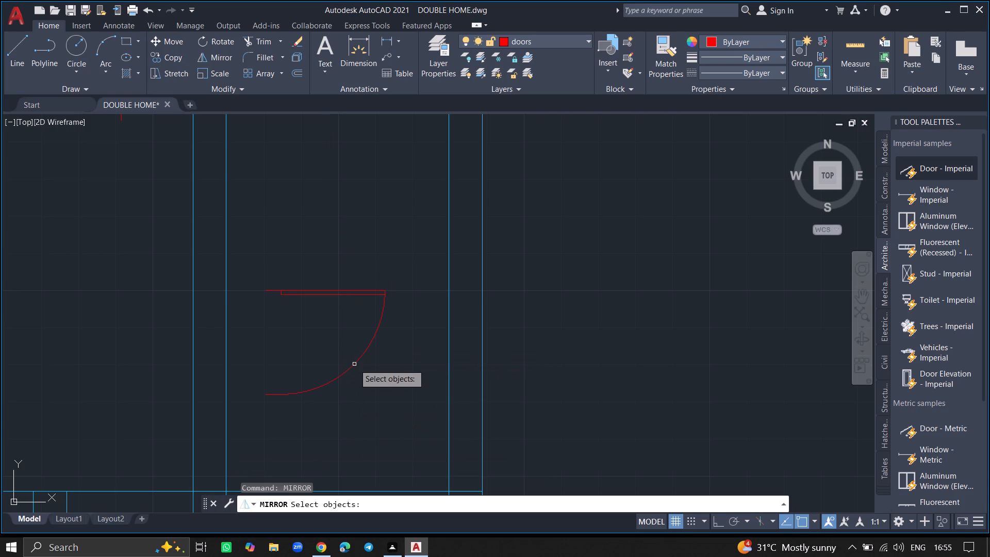
{"action": "left_click", "coordinate": [354, 366]}
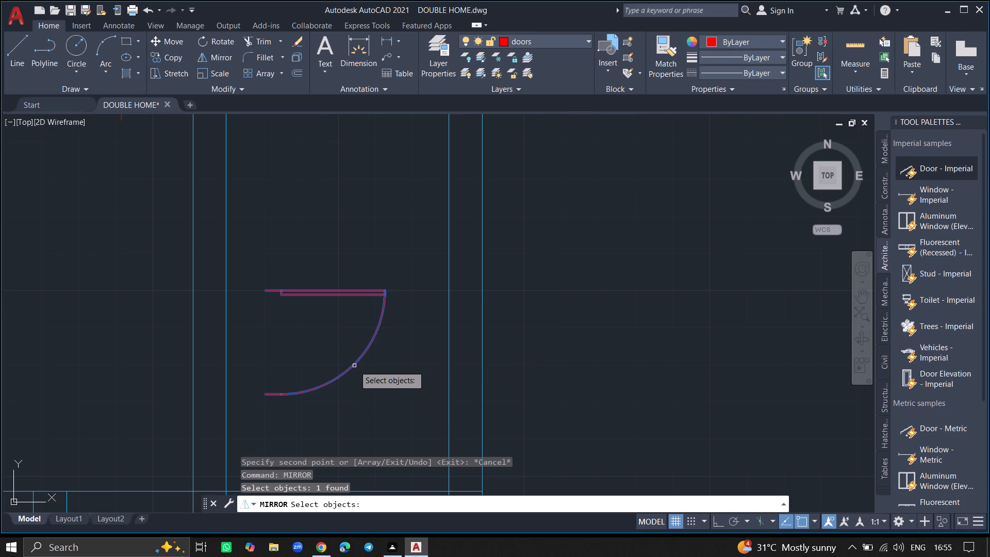
{"action": "key", "text": "Return"}
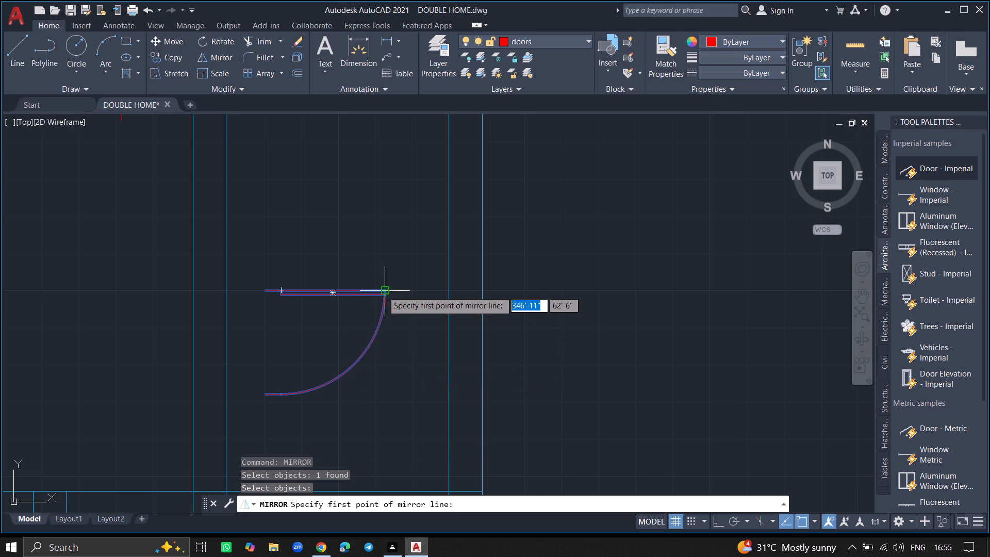
{"action": "left_click", "coordinate": [383, 291]}
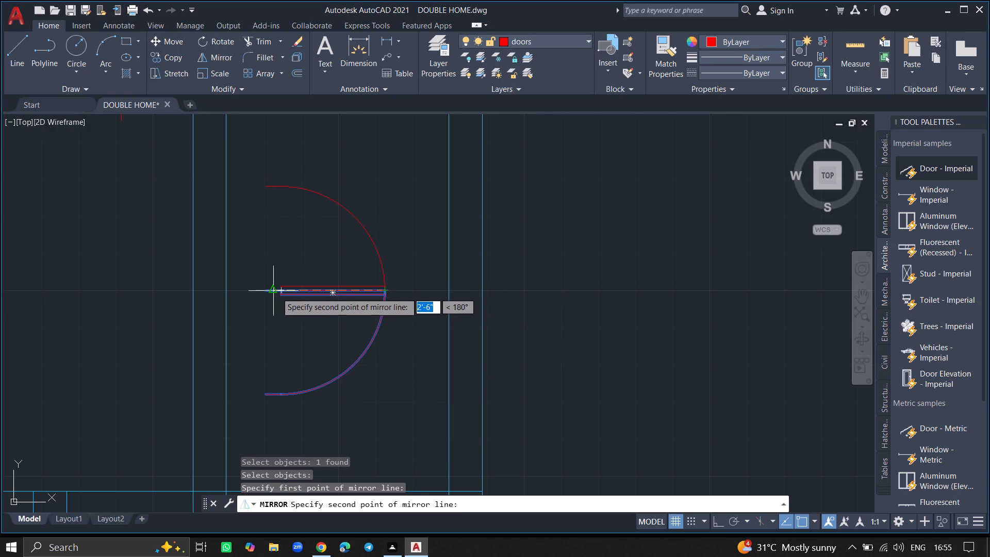
{"action": "left_click", "coordinate": [275, 292]}
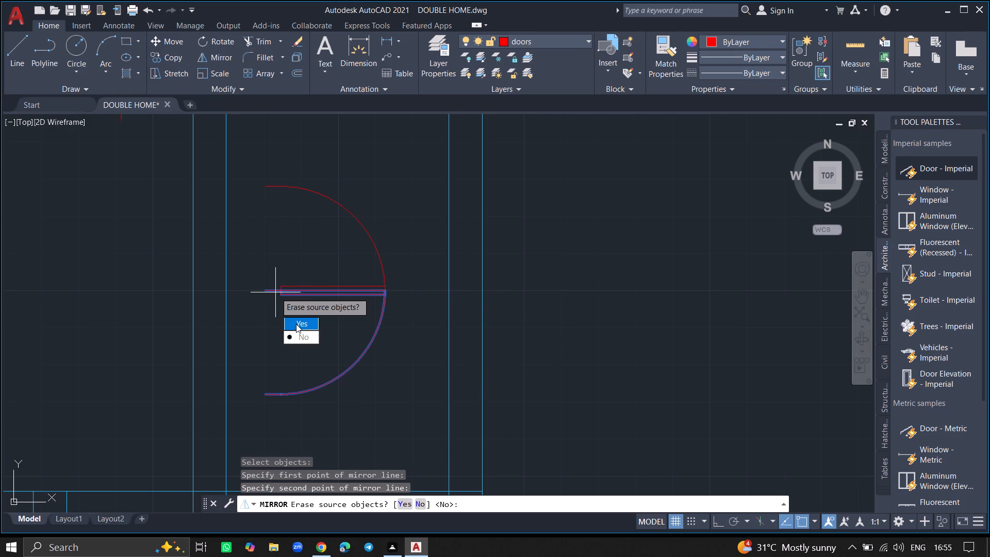
{"action": "left_click_drag", "start_coordinate": [296, 324], "coordinate": [275, 292]}
Move the mirrored door by its leaf's west corner onto the vertical partition, just above the lower horizontal partition.
{"action": "left_click", "coordinate": [278, 288]}
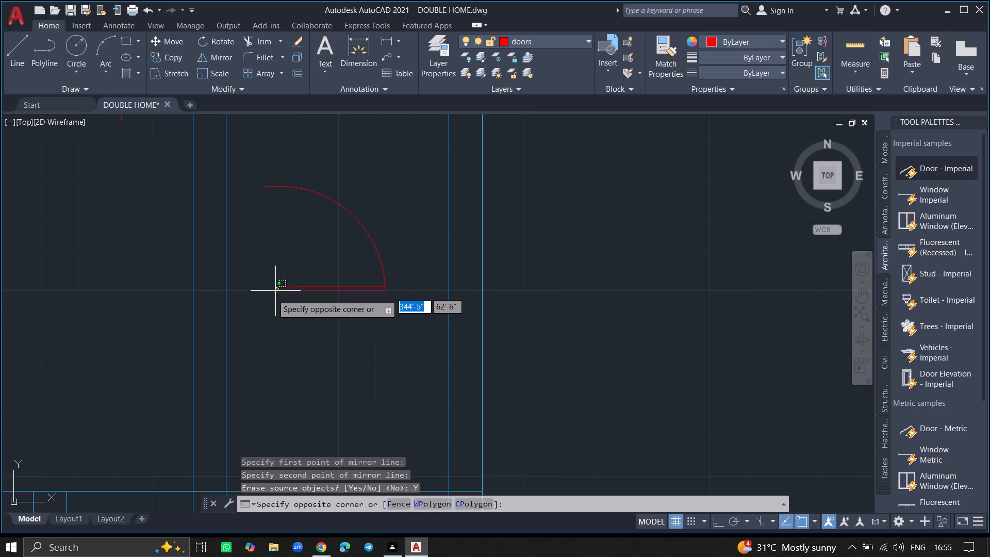
{"action": "left_click", "coordinate": [266, 303]}
{"action": "type", "text": "MOVE"}
{"action": "key", "text": "Return"}
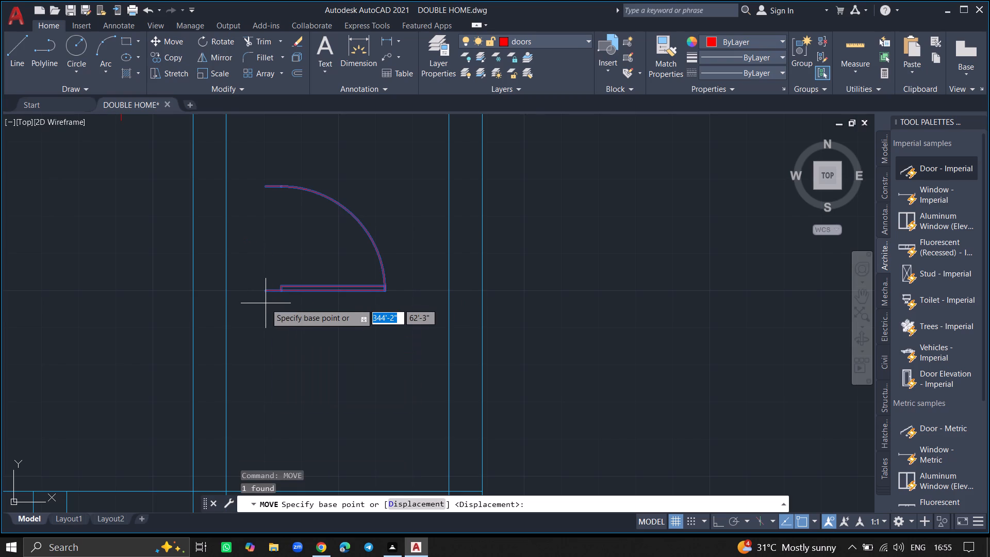
{"action": "left_click", "coordinate": [282, 290]}
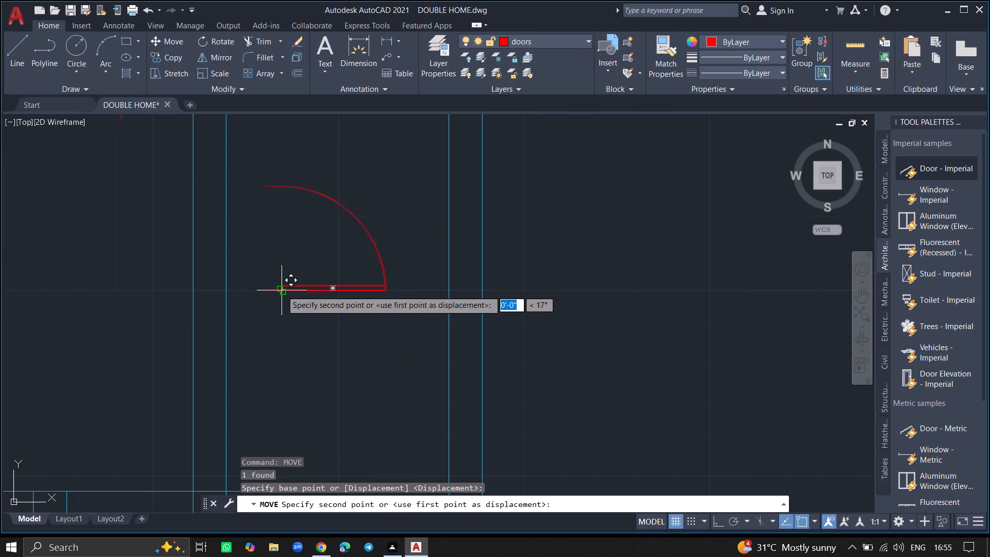
{"action": "scroll", "coordinate": [258, 340], "scroll_direction": "down", "scroll_amount": 2, "text": "ctrl"}
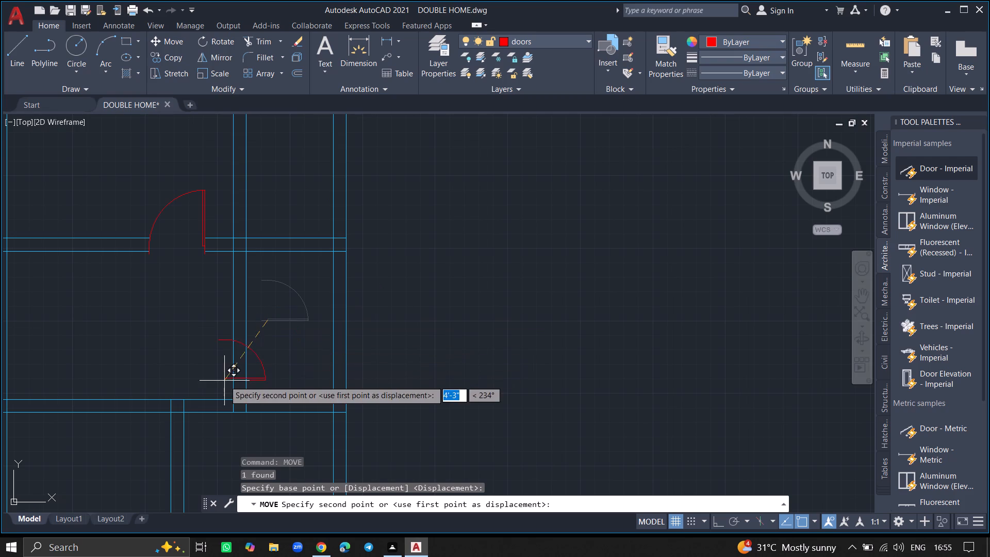
{"action": "scroll", "coordinate": [234, 397], "scroll_direction": "up", "scroll_amount": 3, "text": "ctrl"}
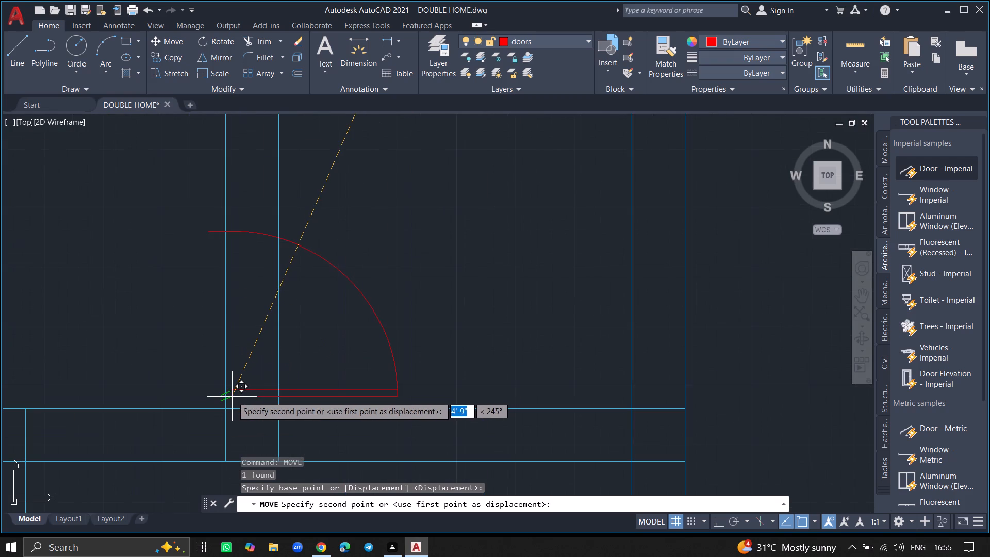
{"action": "scroll", "coordinate": [229, 397], "scroll_direction": "up", "scroll_amount": 2, "text": "ctrl"}
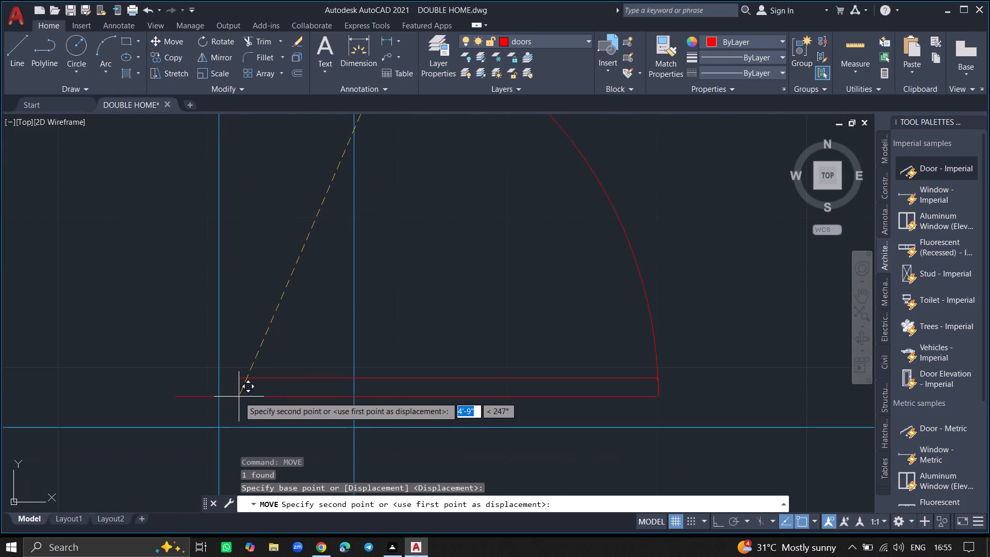
{"action": "left_click", "coordinate": [234, 398]}
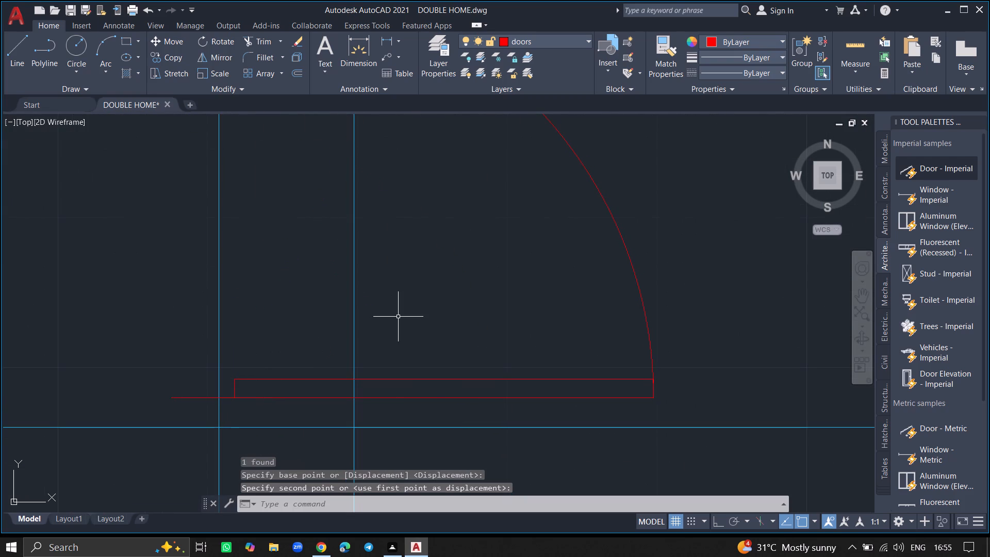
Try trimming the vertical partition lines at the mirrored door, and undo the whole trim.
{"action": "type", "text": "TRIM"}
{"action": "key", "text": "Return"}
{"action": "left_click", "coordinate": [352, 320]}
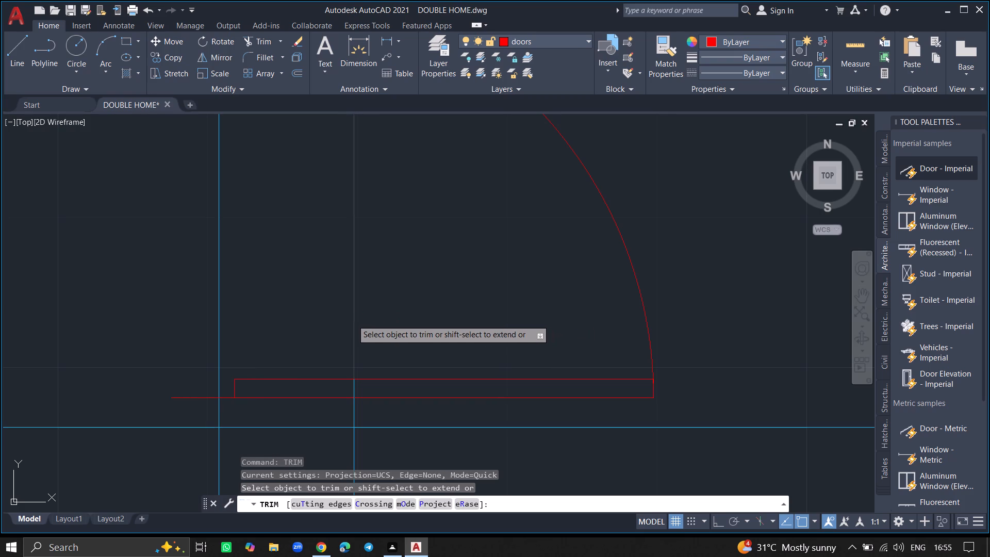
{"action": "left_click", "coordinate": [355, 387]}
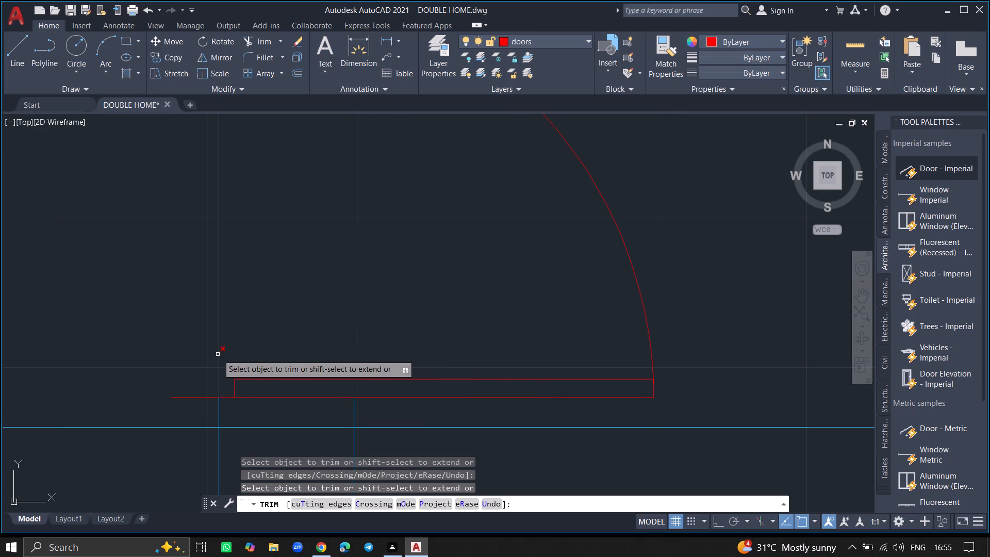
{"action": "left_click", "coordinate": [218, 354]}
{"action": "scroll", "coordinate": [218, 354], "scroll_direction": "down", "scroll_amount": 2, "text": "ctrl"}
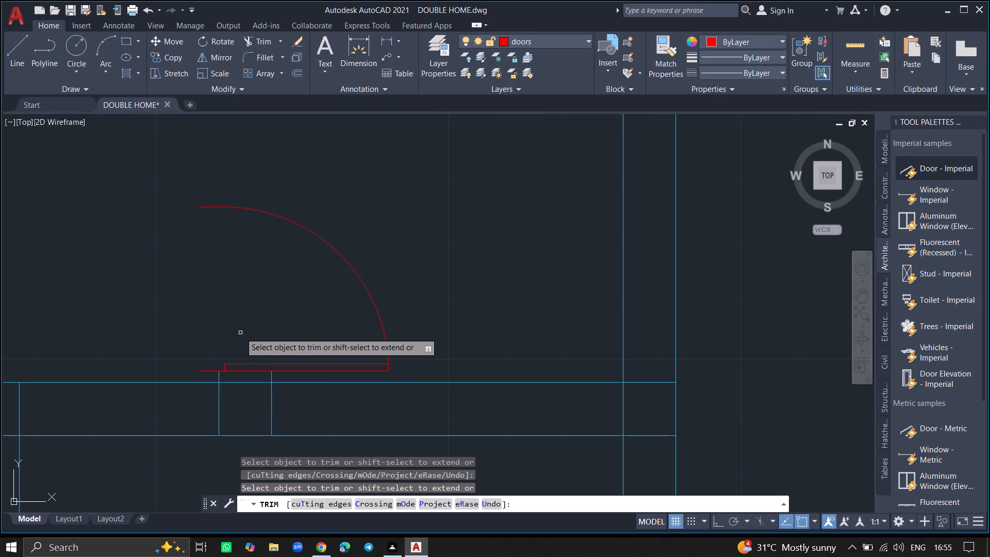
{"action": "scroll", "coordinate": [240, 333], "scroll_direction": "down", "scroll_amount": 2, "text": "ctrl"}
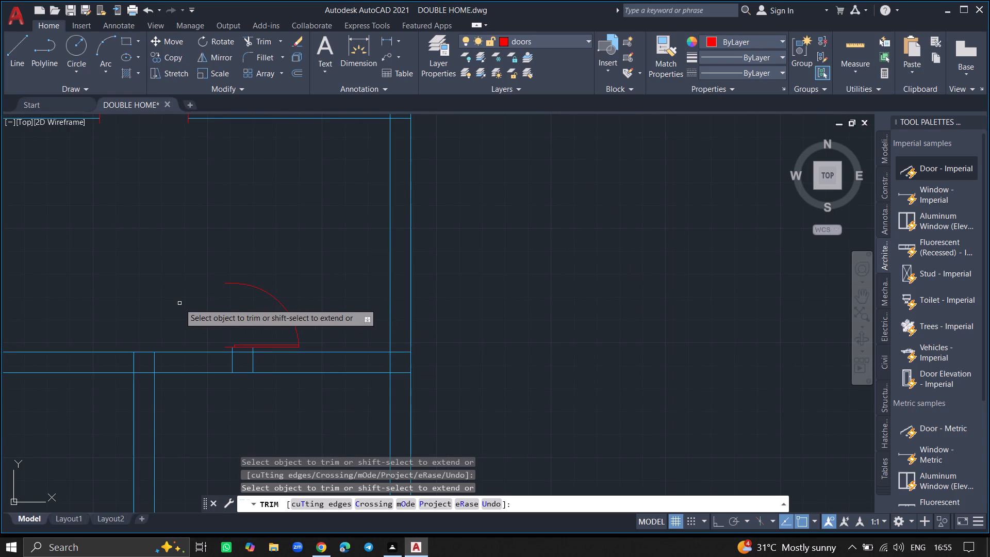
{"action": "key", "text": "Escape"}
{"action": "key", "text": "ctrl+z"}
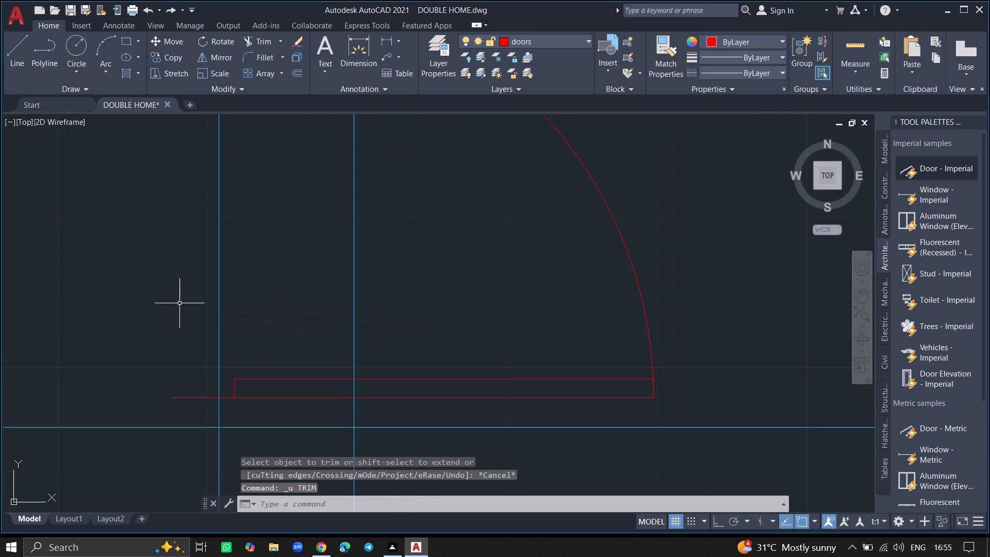
Trim both lines of the vertical partition across the mirrored door's opening, including the leftover piece inside the door leaf.
{"action": "scroll", "coordinate": [179, 303], "scroll_direction": "down", "scroll_amount": 2, "text": "ctrl"}
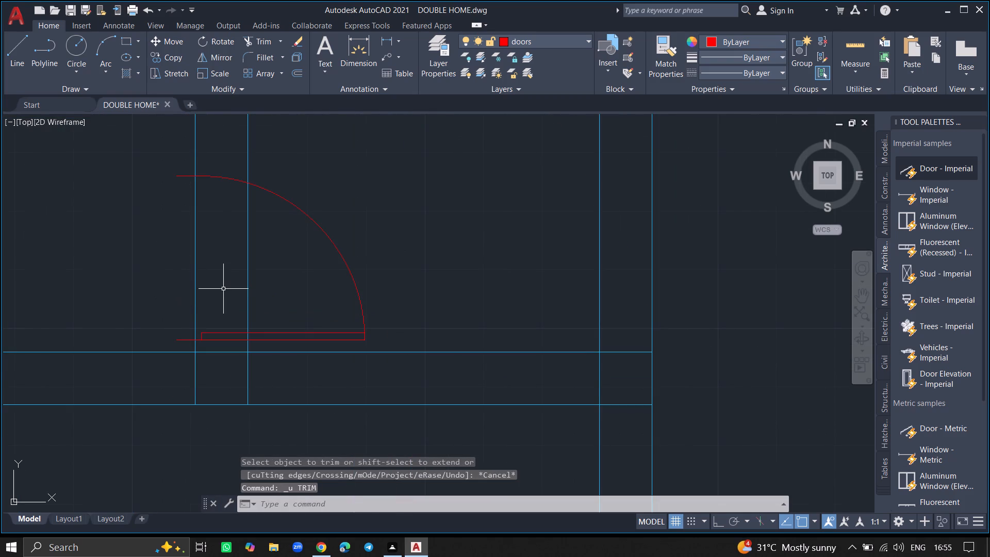
{"action": "type", "text": "TRIM"}
{"action": "key", "text": "Return"}
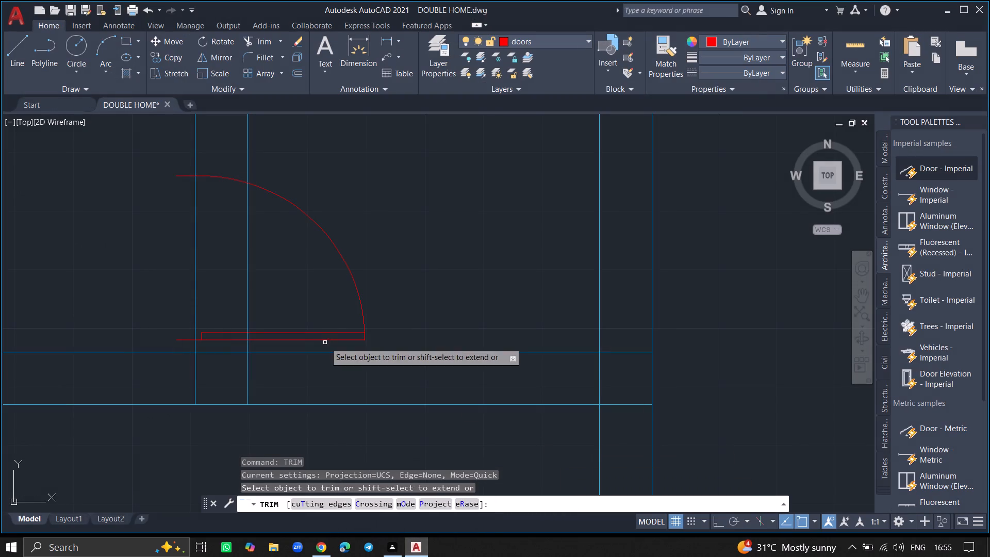
{"action": "left_click", "coordinate": [246, 291]}
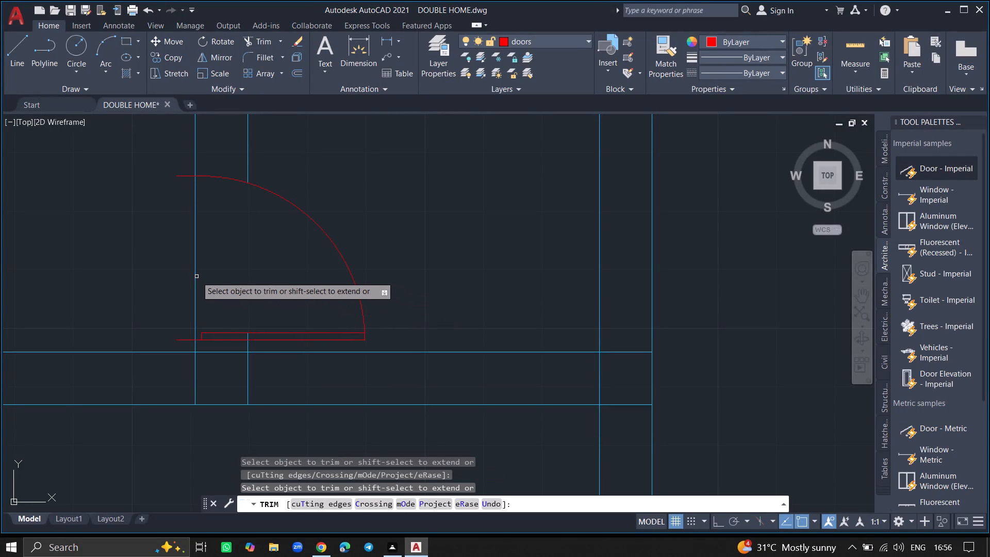
{"action": "left_click", "coordinate": [195, 276]}
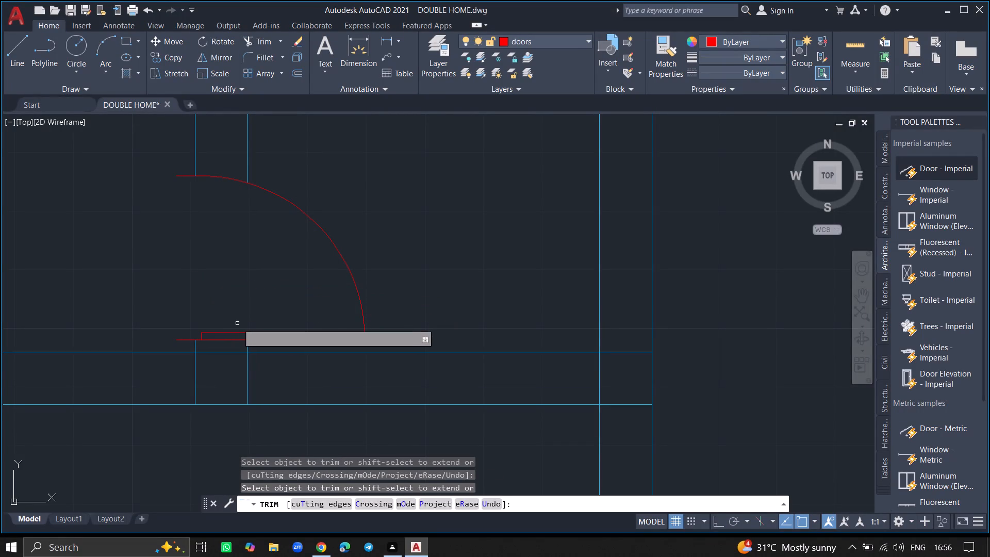
{"action": "left_click", "coordinate": [247, 338]}
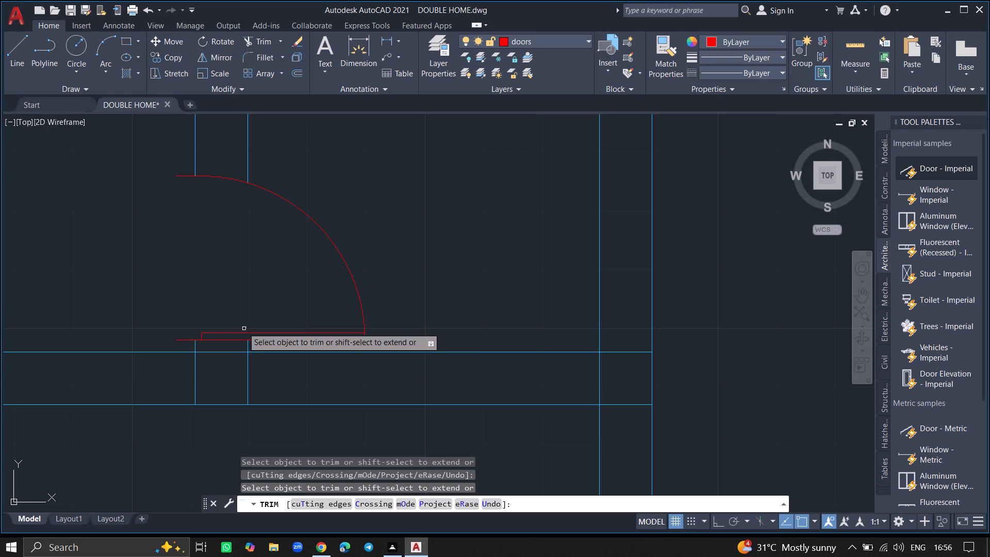
{"action": "key", "text": "Return"}
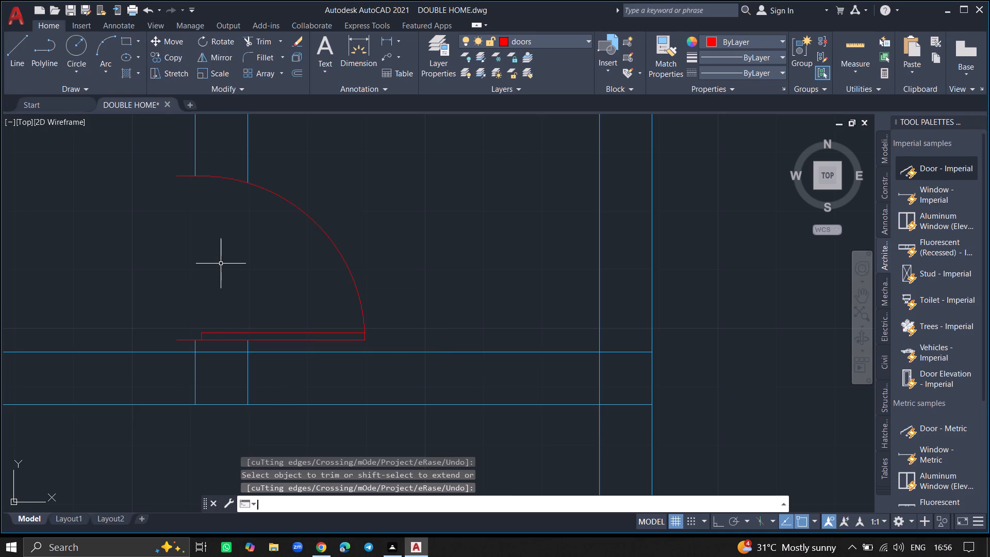
Draw a 9" line straight across the lower horizontal partition, a short way west of the lower rooms' dividing partition.
{"action": "scroll", "coordinate": [221, 264], "scroll_direction": "down", "scroll_amount": 4, "text": "ctrl"}
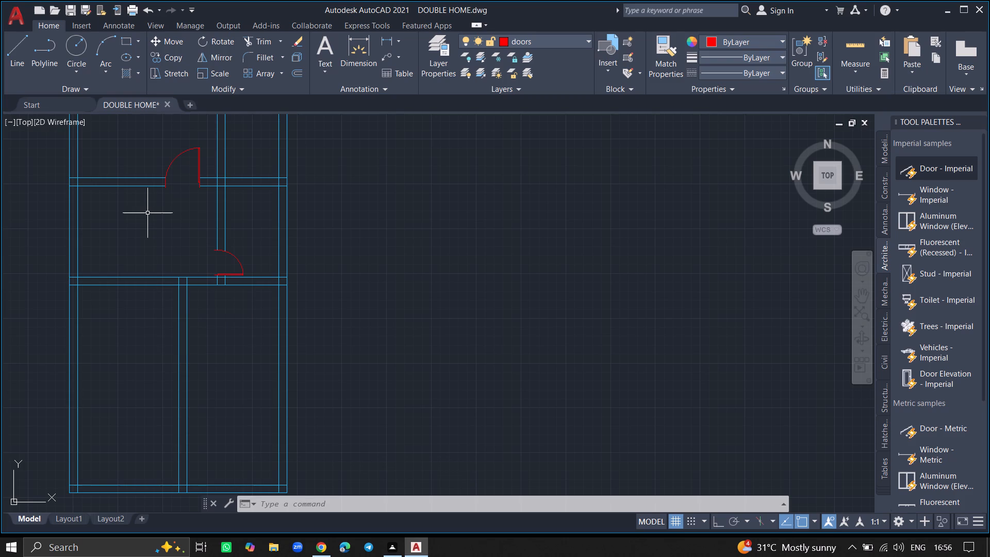
{"action": "scroll", "coordinate": [148, 215], "scroll_direction": "down", "scroll_amount": 2, "text": "ctrl"}
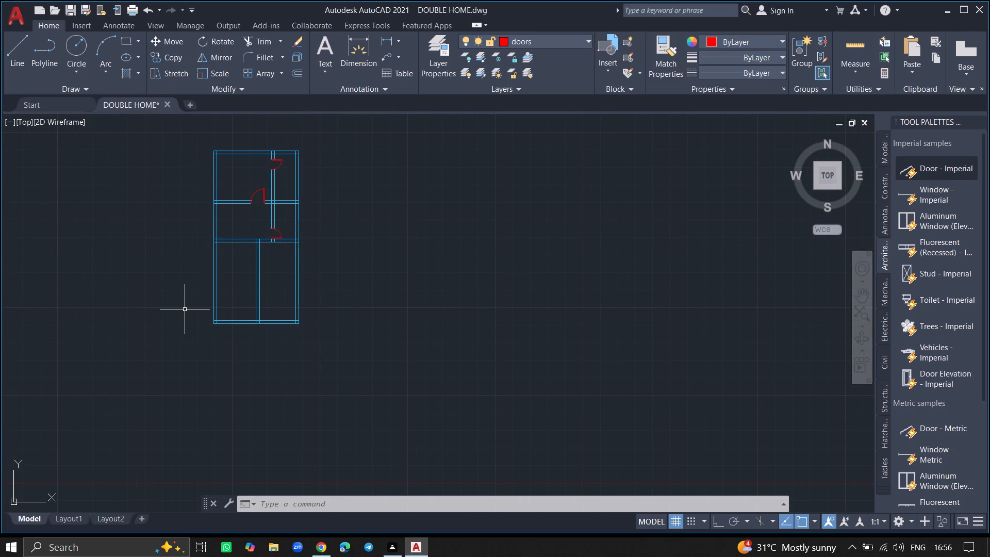
{"action": "scroll", "coordinate": [185, 309], "scroll_direction": "up", "scroll_amount": 3, "text": "ctrl"}
{"action": "scroll", "coordinate": [211, 280], "scroll_direction": "down", "scroll_amount": 4, "text": "ctrl"}
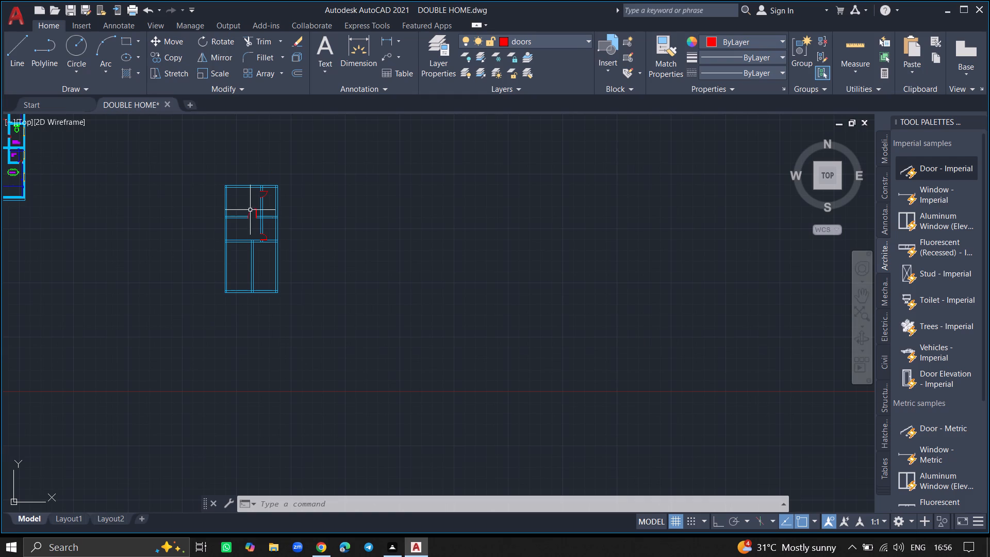
{"action": "scroll", "coordinate": [230, 242], "scroll_direction": "up", "scroll_amount": 4, "text": "ctrl"}
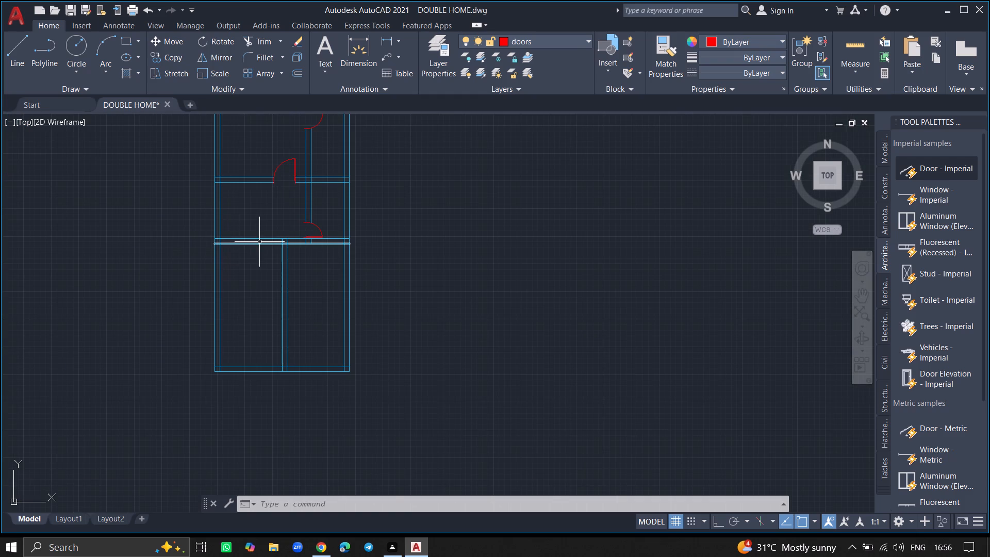
{"action": "scroll", "coordinate": [259, 242], "scroll_direction": "up", "scroll_amount": 2, "text": "ctrl"}
{"action": "key", "text": "l"}
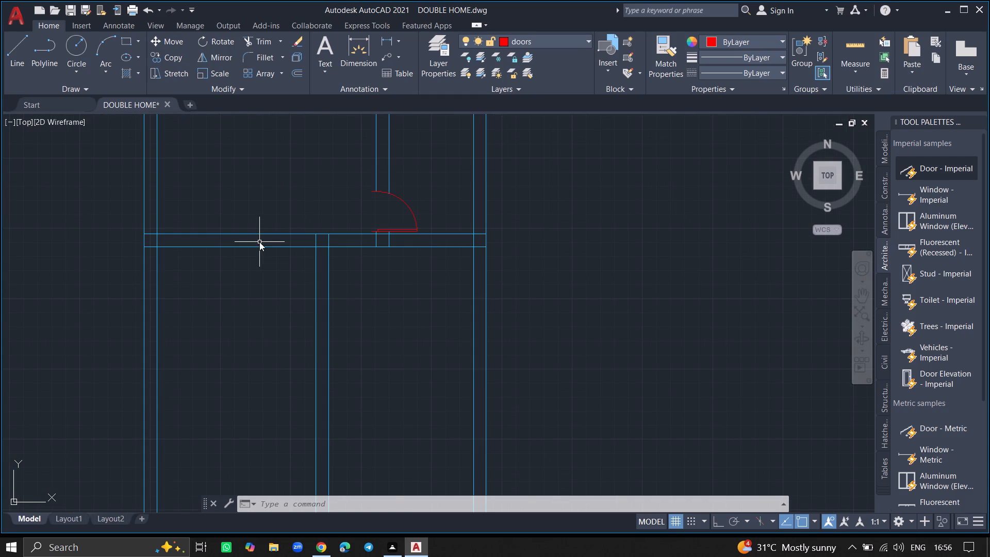
{"action": "key", "text": "Return"}
{"action": "scroll", "coordinate": [259, 242], "scroll_direction": "up", "scroll_amount": 3, "text": "ctrl"}
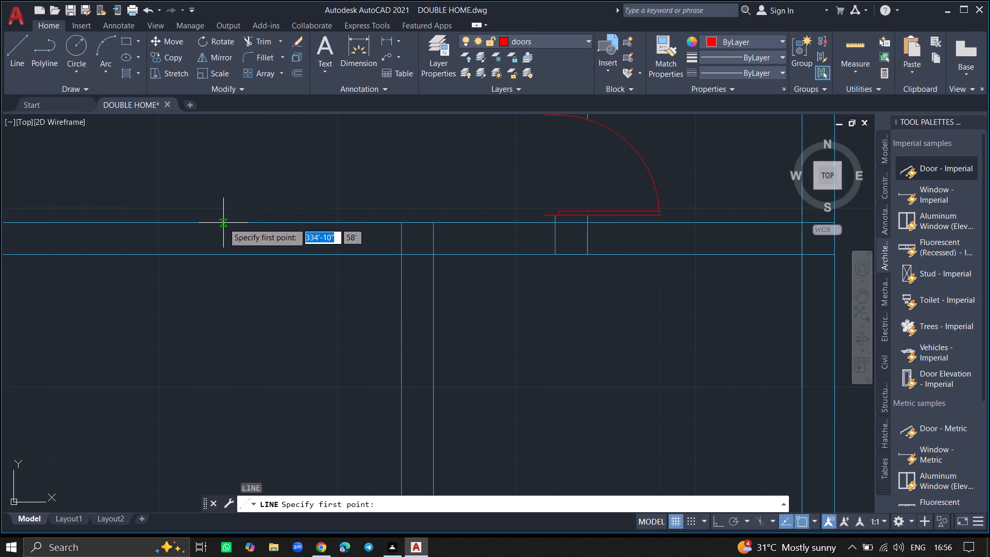
{"action": "left_click", "coordinate": [228, 222]}
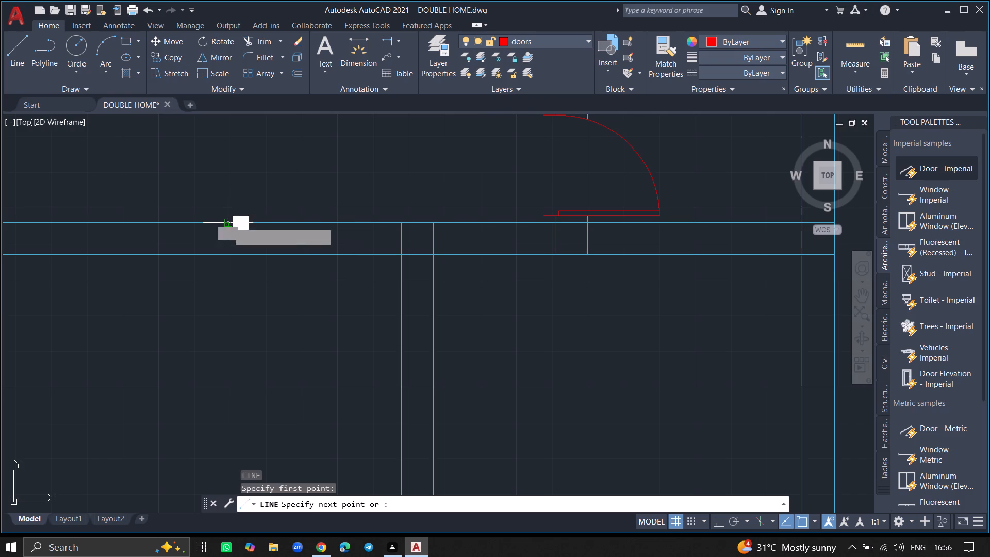
{"action": "left_click", "coordinate": [227, 256]}
{"action": "key", "text": "Return"}
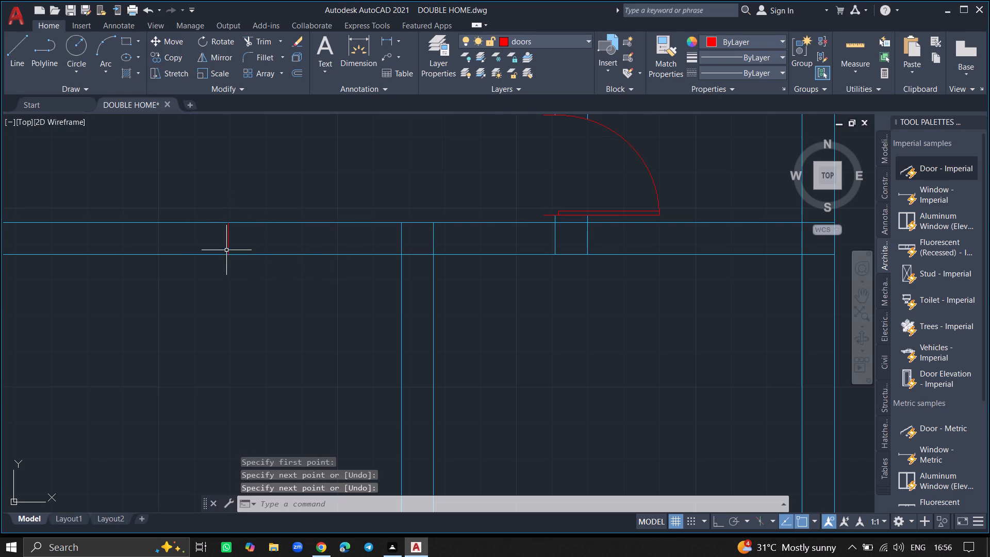
Assign the new line across the horizontal partition to the walls layer.
{"action": "left_click", "coordinate": [226, 243]}
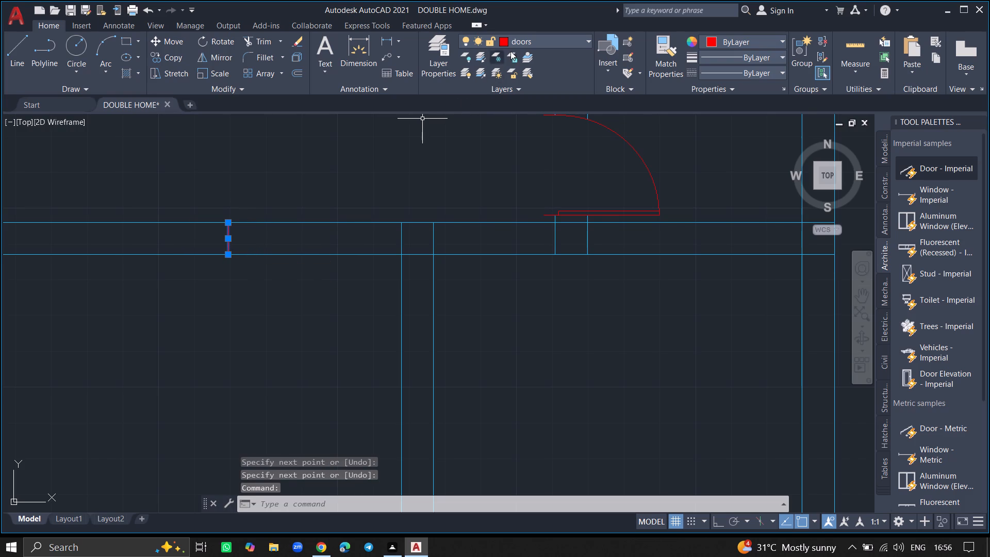
{"action": "left_click", "coordinate": [518, 40]}
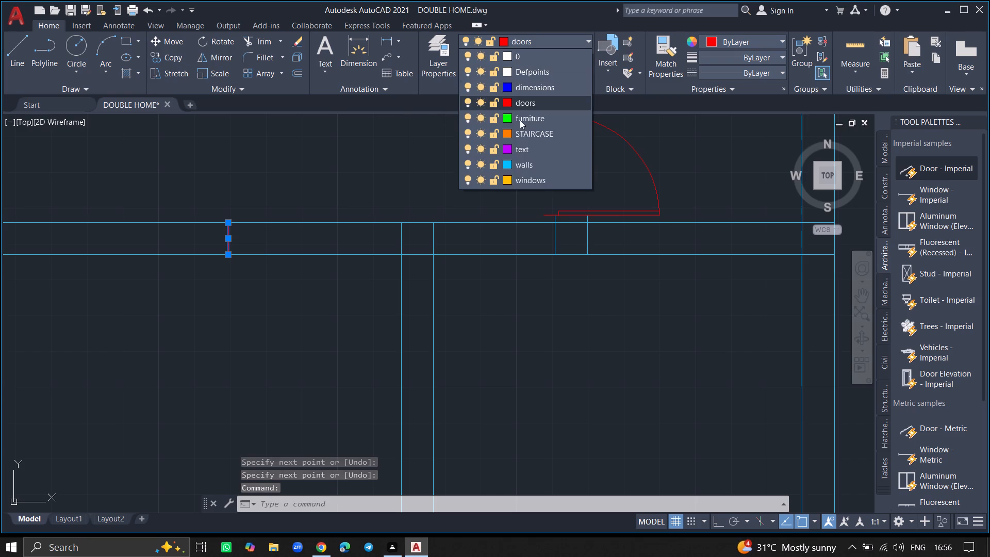
{"action": "left_click", "coordinate": [524, 167]}
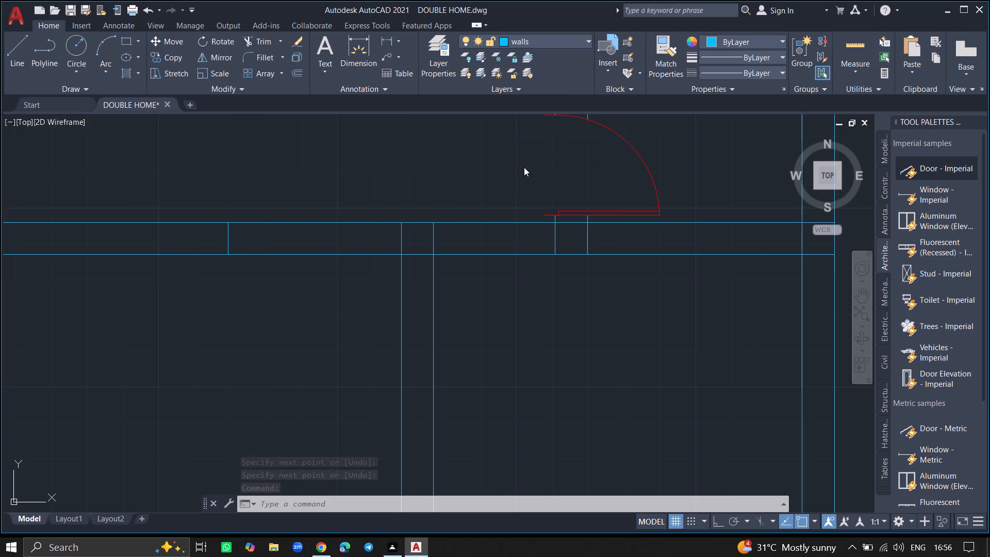
{"action": "key", "text": "Escape"}
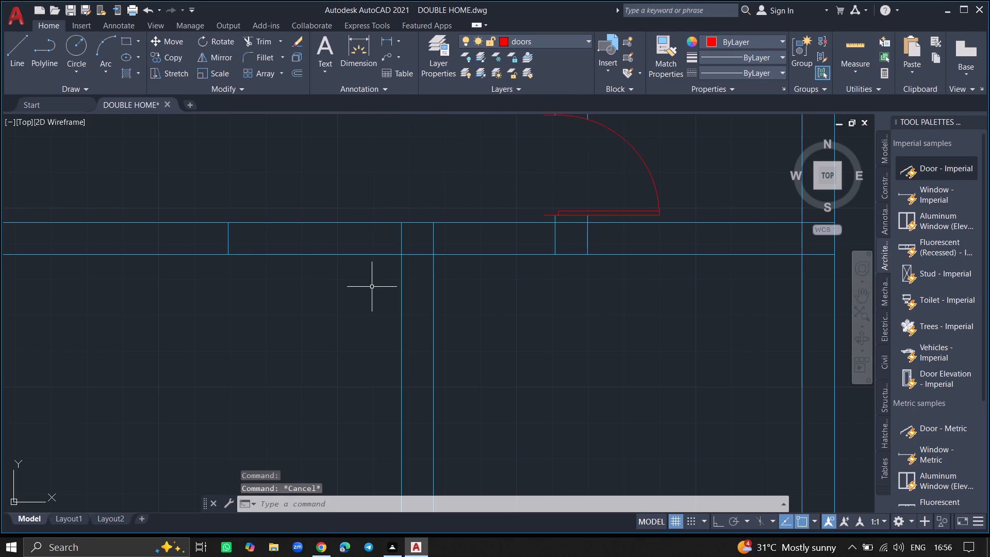
Trim both lines of the horizontal partition between the new closing line and the lower dividing partition to open a passage.
{"action": "type", "text": "TRIM"}
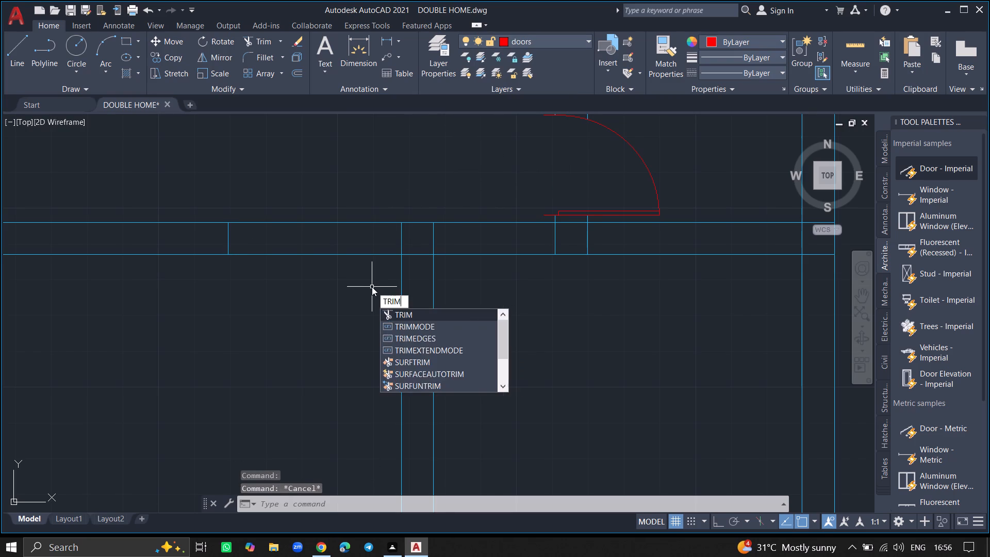
{"action": "key", "text": "Return"}
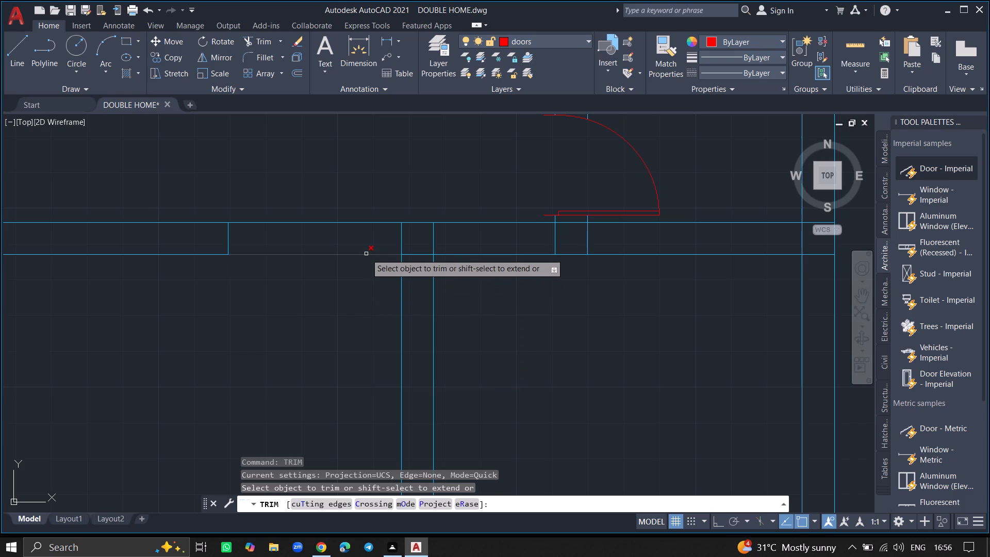
{"action": "left_click", "coordinate": [366, 254]}
{"action": "left_click", "coordinate": [360, 222]}
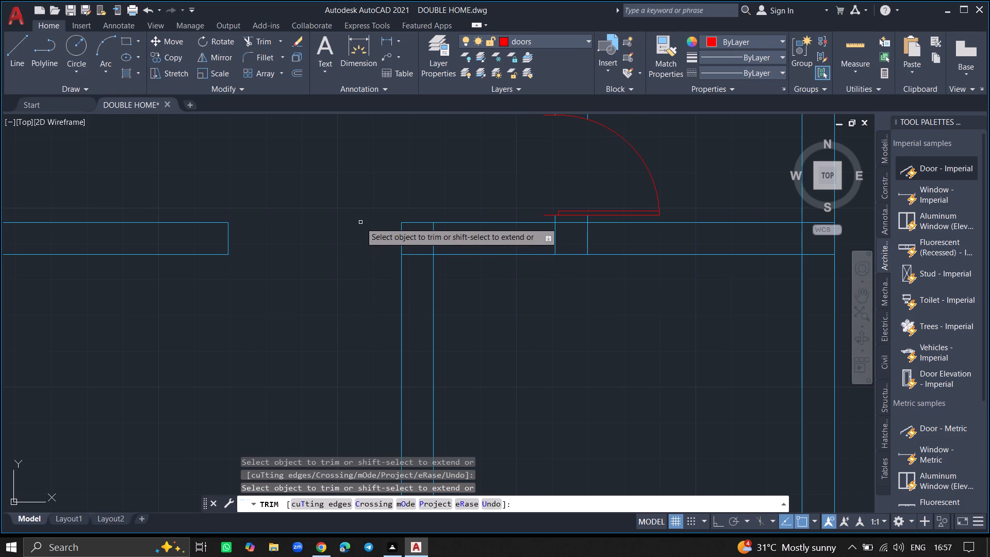
{"action": "key", "text": "Return"}
Copy the door in the upper horizontal partition into the lower east room, just east of the dividing partition.
{"action": "scroll", "coordinate": [360, 222], "scroll_direction": "down", "scroll_amount": 2, "text": "ctrl"}
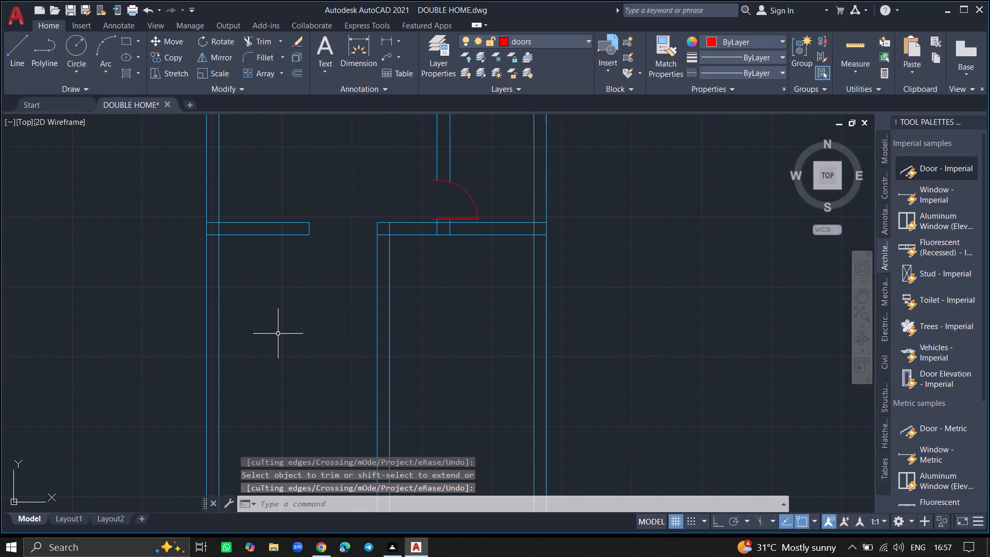
{"action": "scroll", "coordinate": [278, 334], "scroll_direction": "down", "scroll_amount": 3, "text": "ctrl"}
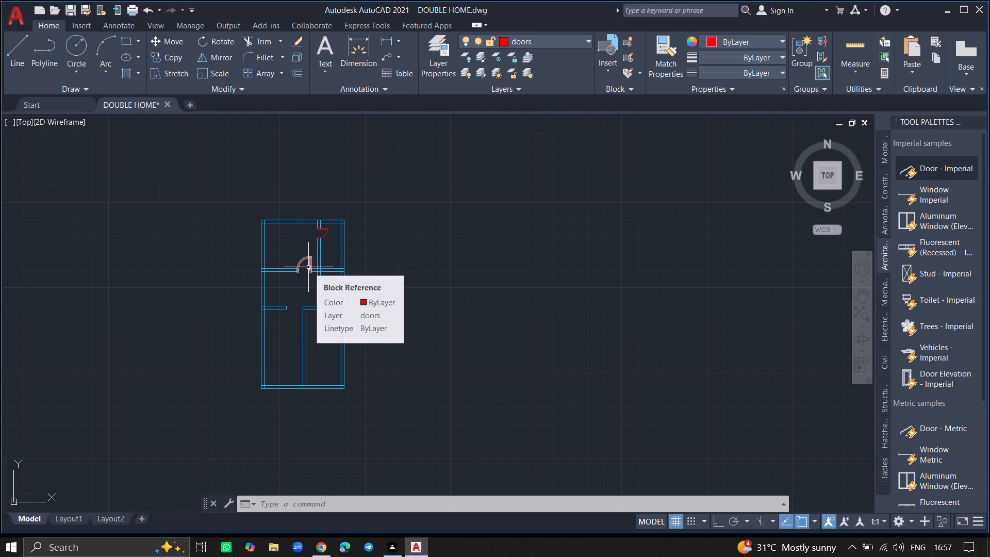
{"action": "scroll", "coordinate": [283, 260], "scroll_direction": "up", "scroll_amount": 4, "text": "ctrl"}
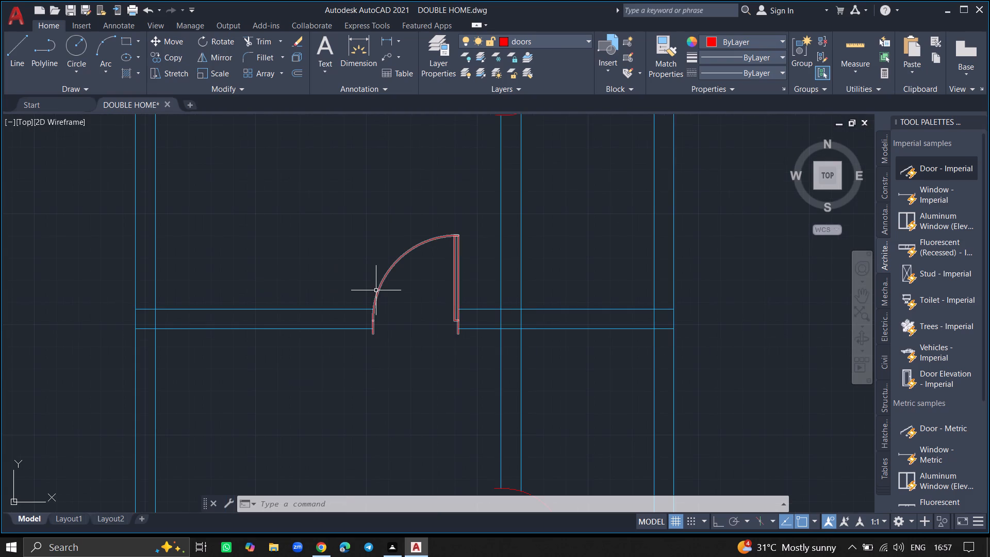
{"action": "left_click", "coordinate": [377, 290]}
{"action": "type", "text": "COPY"}
{"action": "key", "text": "Return"}
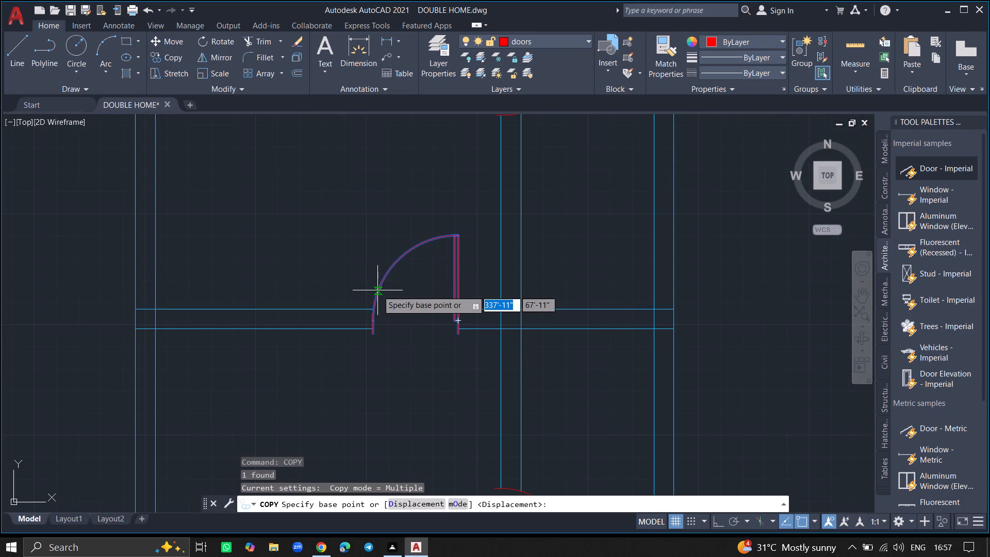
{"action": "left_click", "coordinate": [377, 290]}
{"action": "scroll", "coordinate": [378, 356], "scroll_direction": "down", "scroll_amount": 5, "text": "ctrl"}
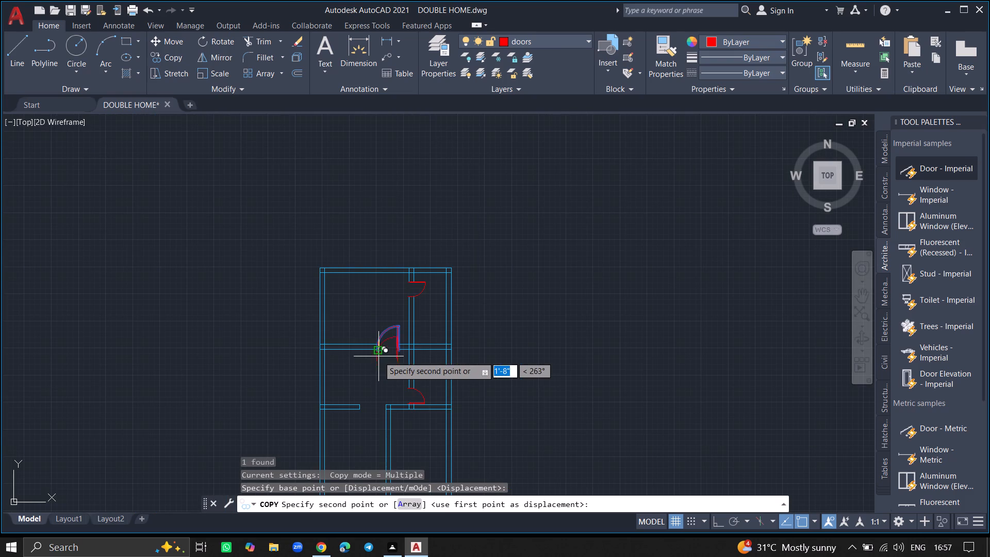
{"action": "scroll", "coordinate": [390, 435], "scroll_direction": "up", "scroll_amount": 6, "text": "ctrl"}
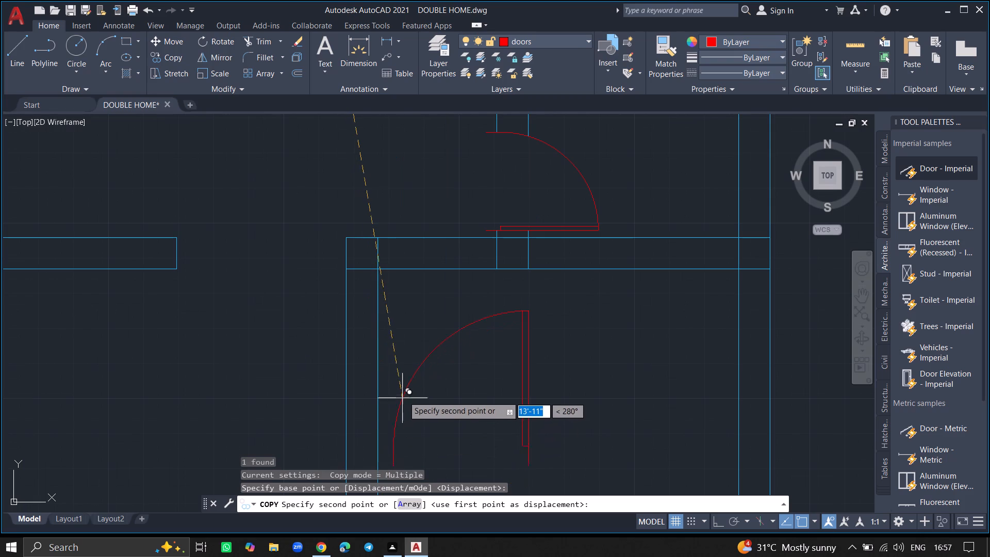
{"action": "left_click", "coordinate": [404, 395]}
{"action": "key", "text": "Escape"}
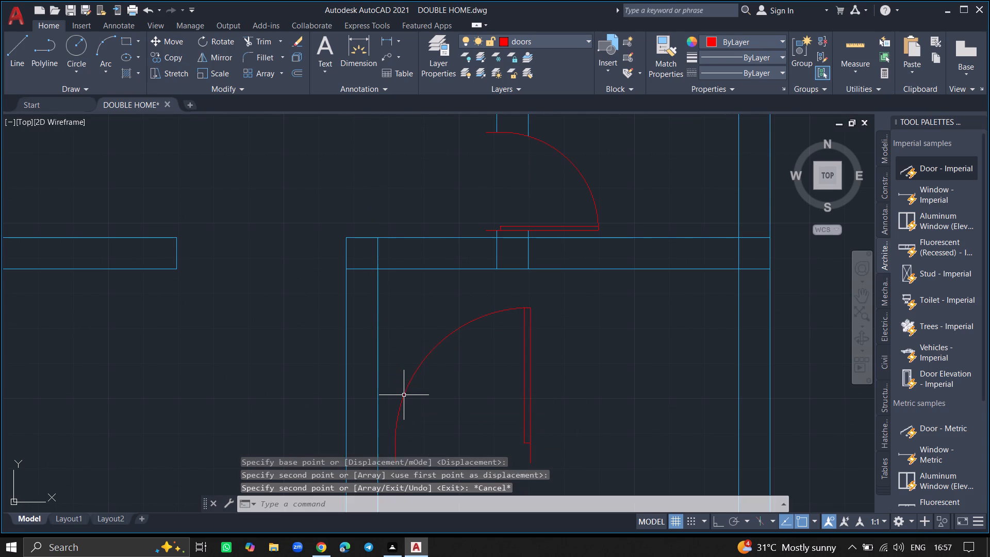
Rotate the copied door 270° about a point on its swing arc, with Ortho on, so its leaf points east.
{"action": "left_click", "coordinate": [404, 395]}
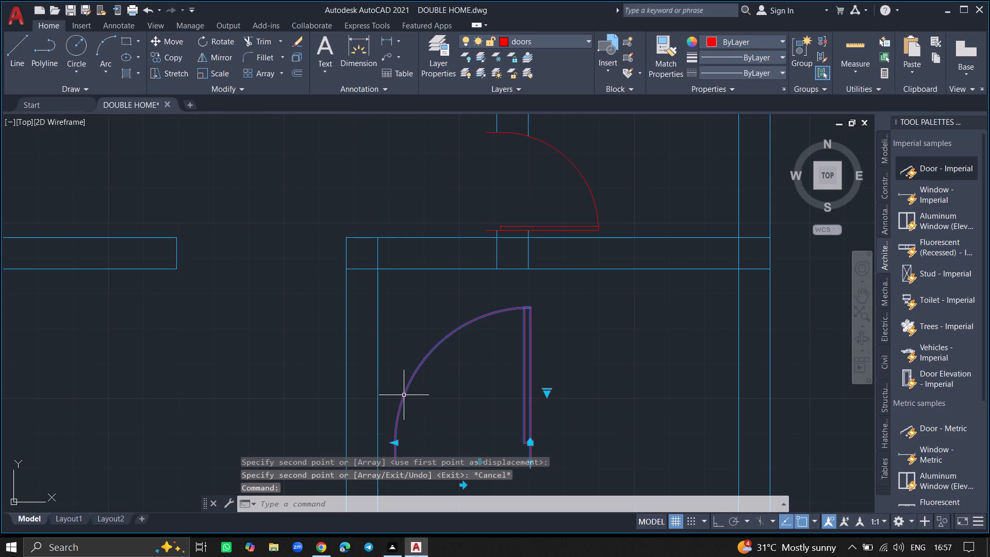
{"action": "type", "text": "RO"}
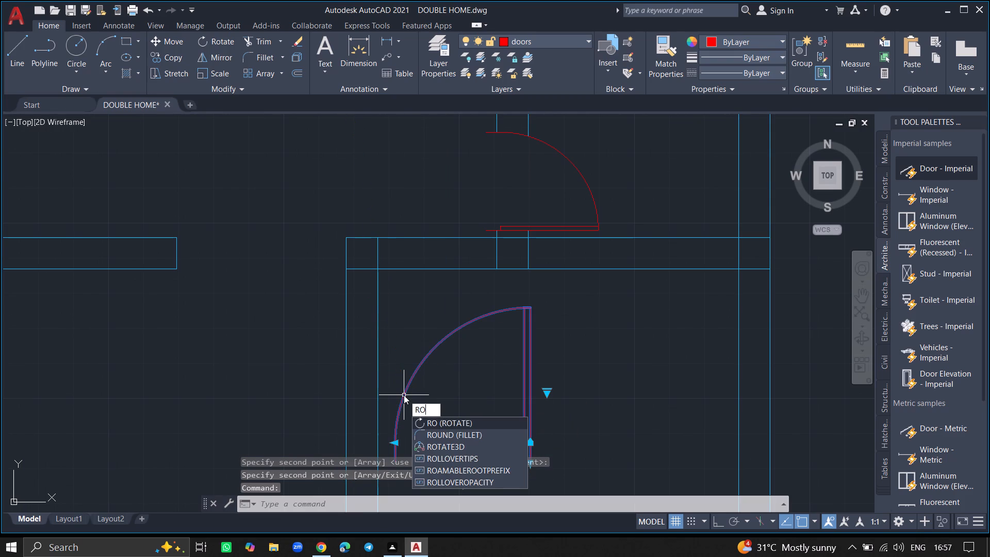
{"action": "key", "text": "Return"}
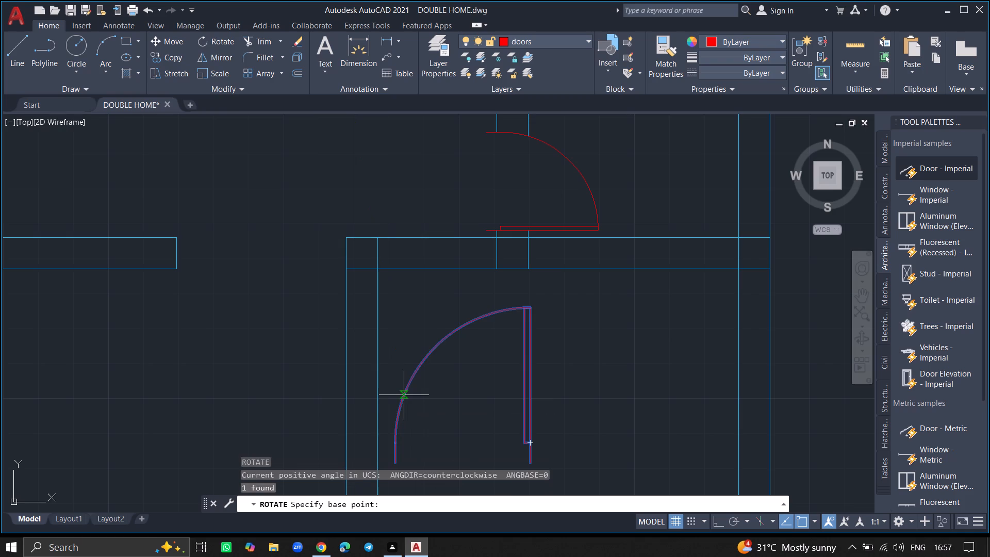
{"action": "left_click", "coordinate": [404, 395]}
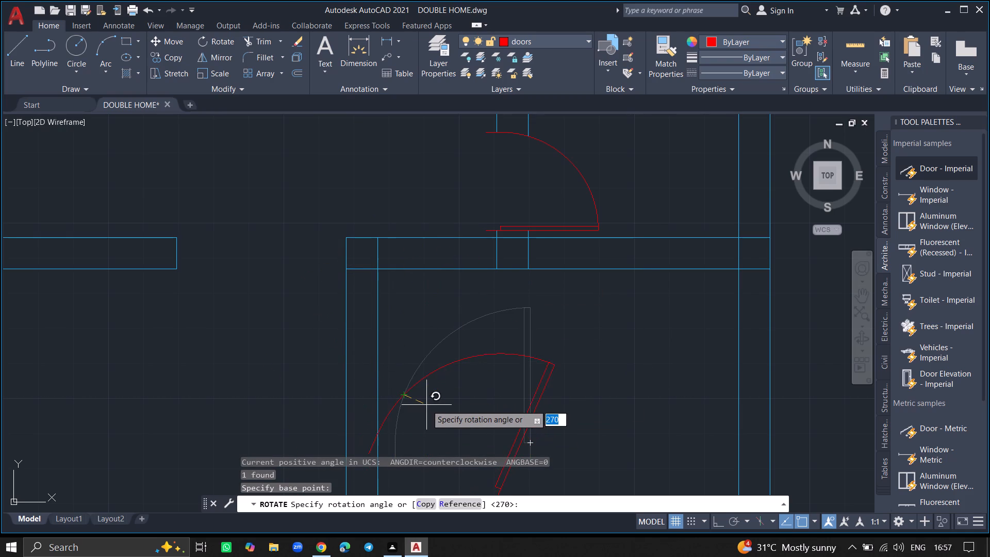
{"action": "key", "text": "F8"}
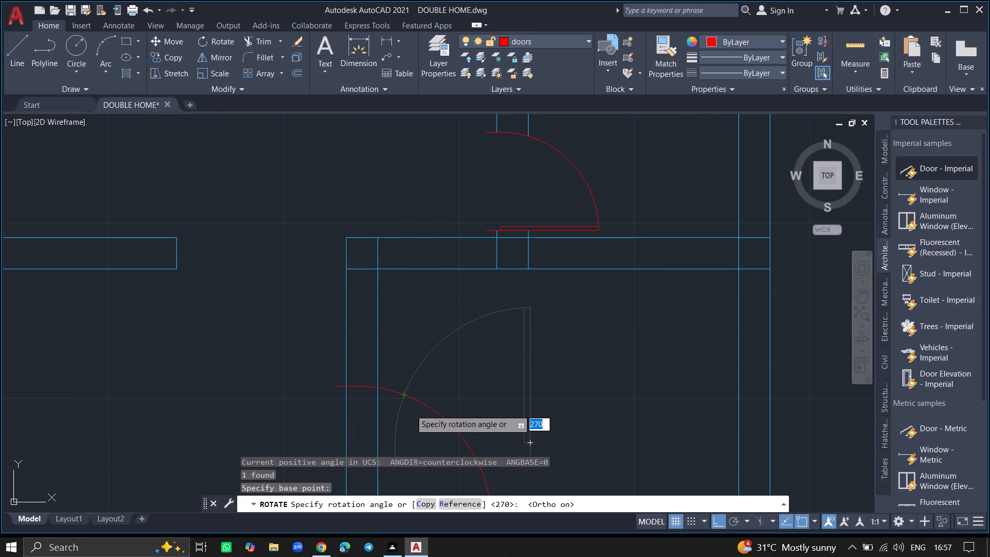
{"action": "left_click", "coordinate": [410, 409]}
Mirror the rotated door about its horizontal leaf line so it swings south, erasing the source object.
{"action": "scroll", "coordinate": [410, 409], "scroll_direction": "down", "scroll_amount": 5, "text": "ctrl"}
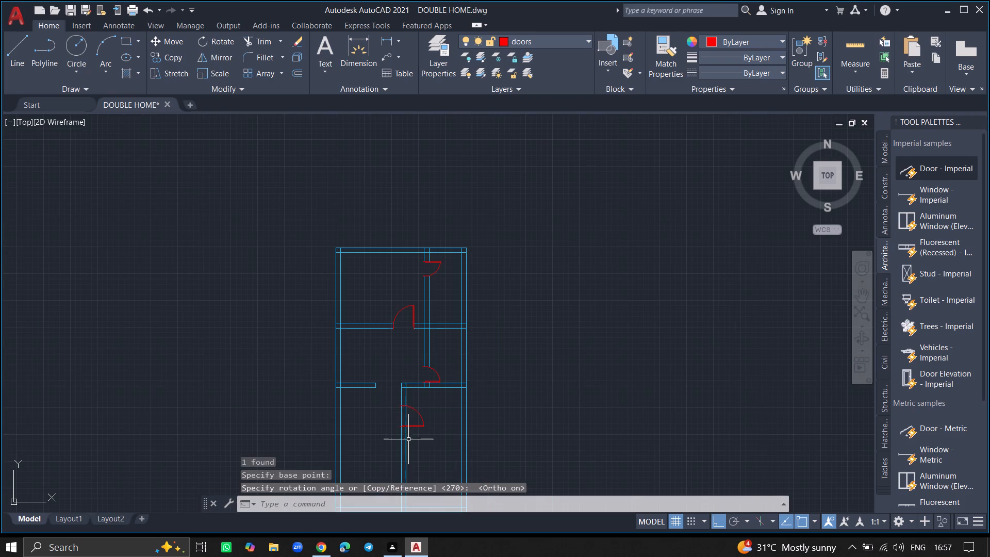
{"action": "scroll", "coordinate": [408, 441], "scroll_direction": "up", "scroll_amount": 3, "text": "ctrl"}
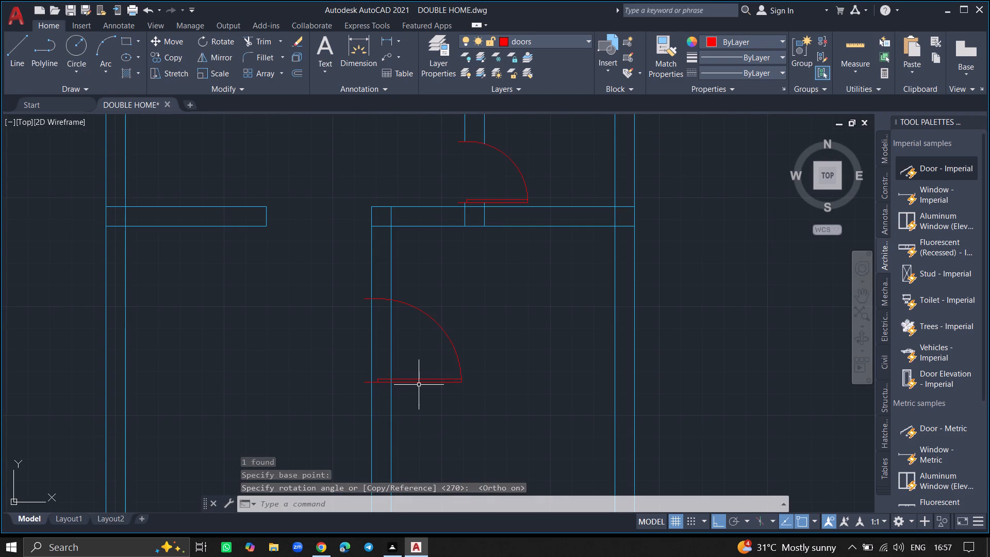
{"action": "left_click", "coordinate": [419, 383]}
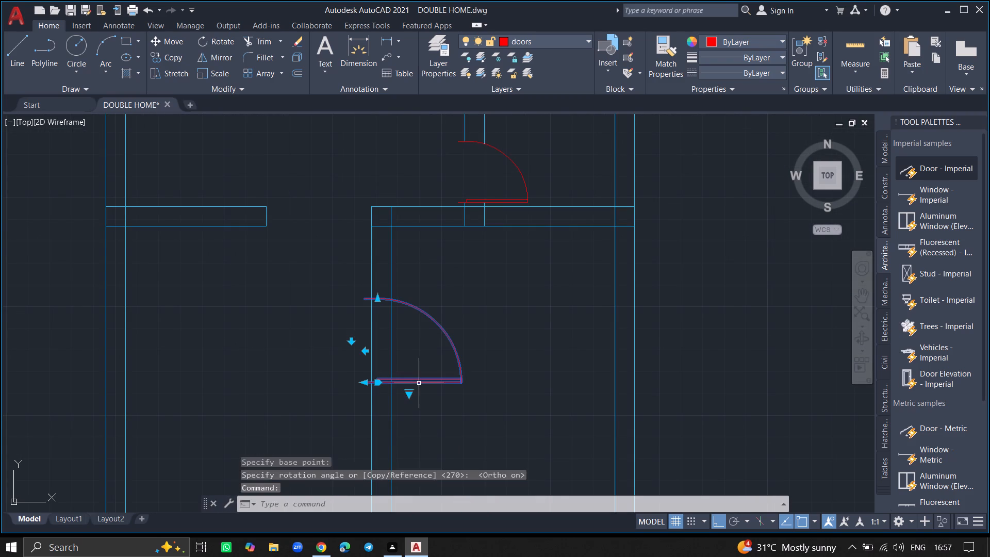
{"action": "type", "text": "MIRROR"}
{"action": "key", "text": "Return"}
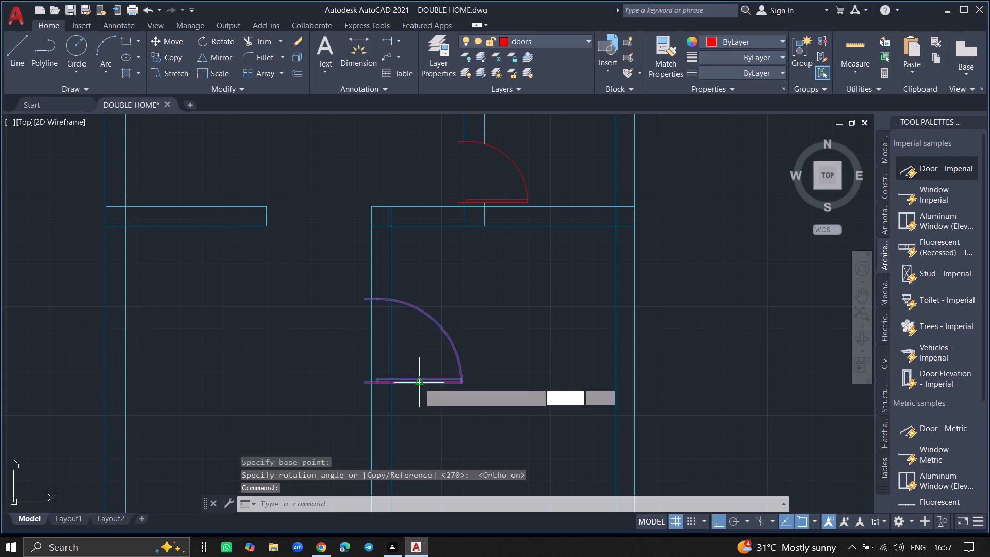
{"action": "scroll", "coordinate": [459, 375], "scroll_direction": "up", "scroll_amount": 4, "text": "ctrl"}
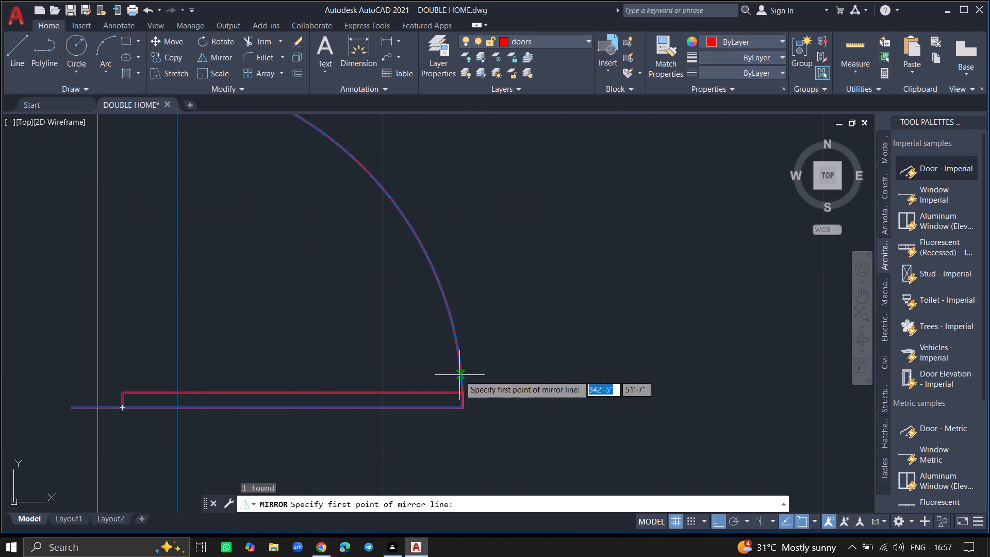
{"action": "left_click", "coordinate": [466, 408]}
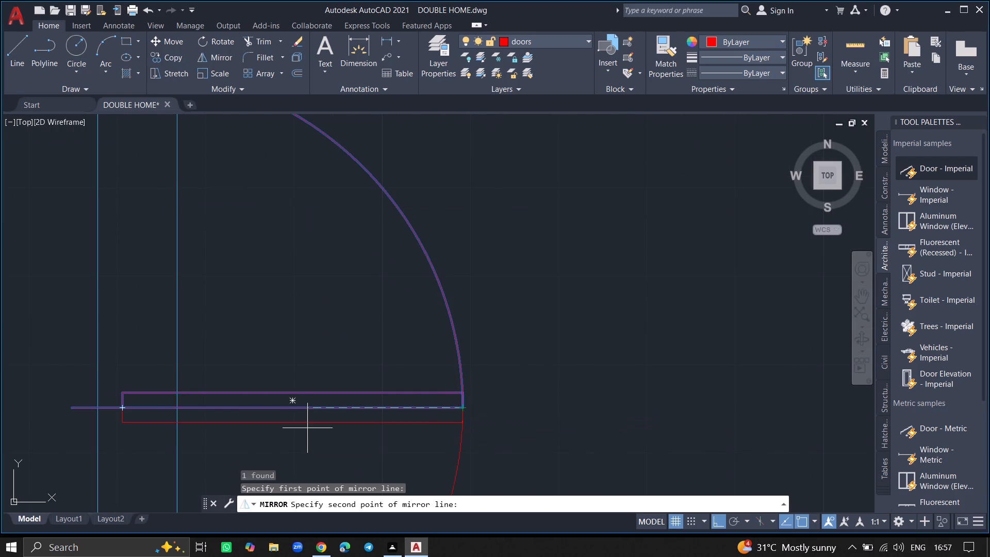
{"action": "left_click", "coordinate": [123, 409]}
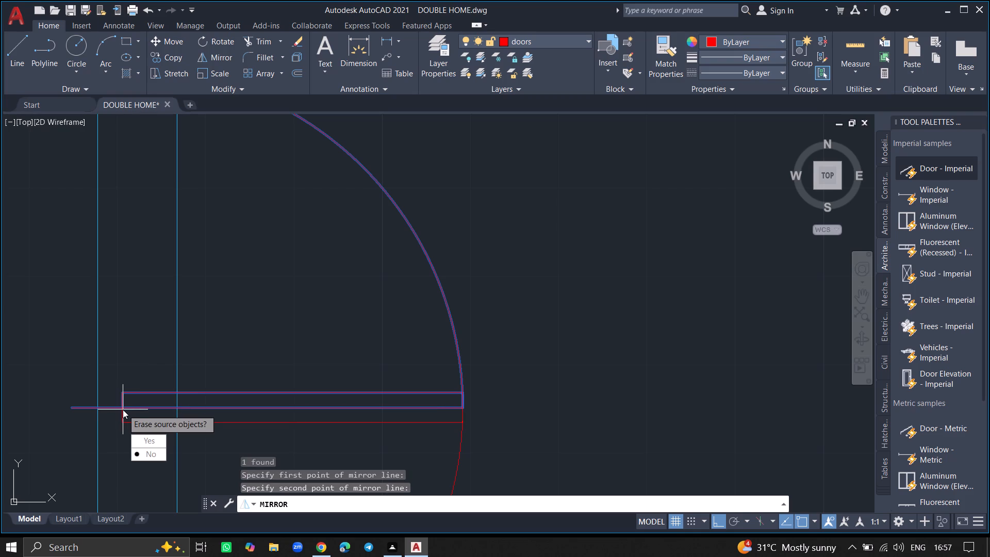
{"action": "left_click_drag", "start_coordinate": [142, 436], "coordinate": [123, 409]}
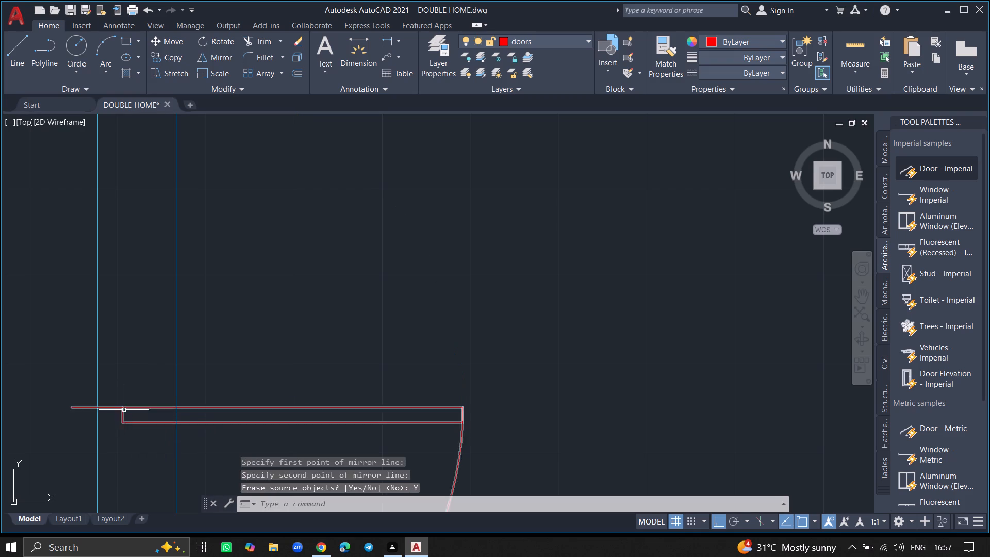
Move the mirrored door straight north along the vertical partition to just below the horizontal partition, with Ortho on.
{"action": "left_click", "coordinate": [122, 410]}
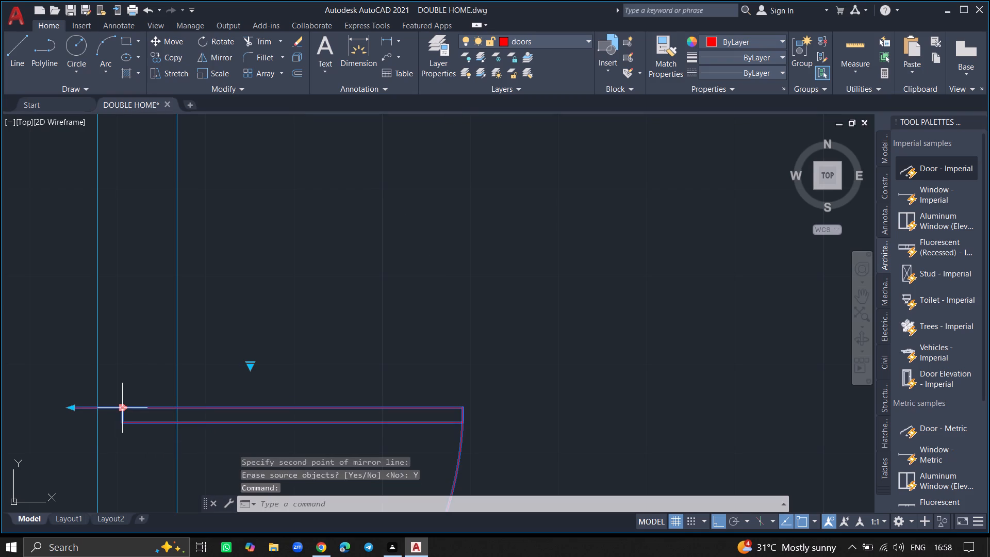
{"action": "type", "text": "MOVE"}
{"action": "key", "text": "Return"}
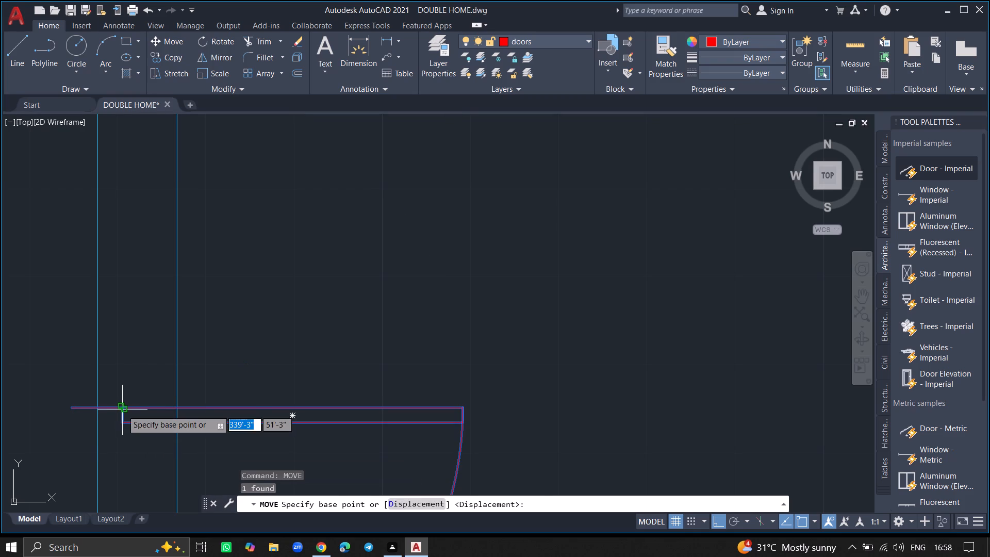
{"action": "left_click", "coordinate": [122, 410]}
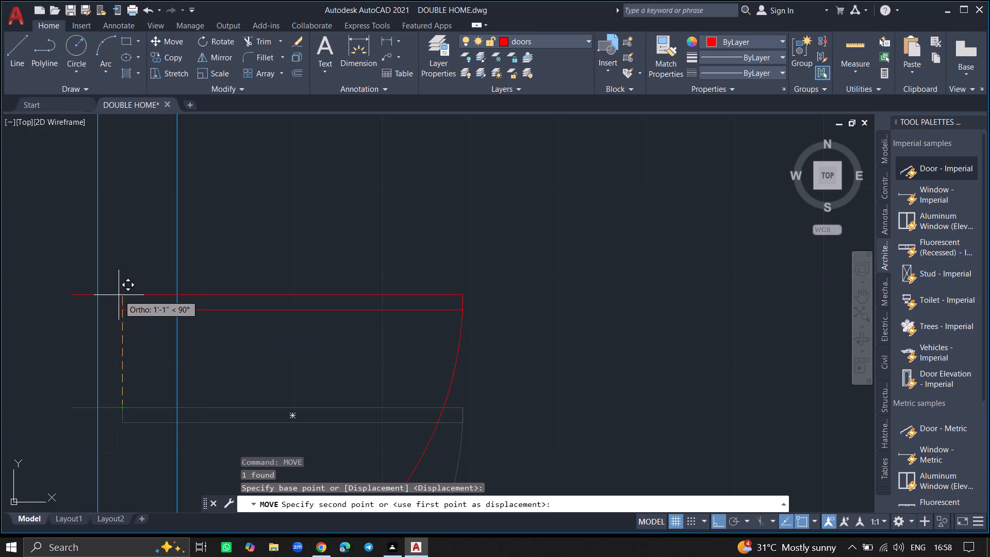
{"action": "scroll", "coordinate": [119, 295], "scroll_direction": "down", "scroll_amount": 5, "text": "ctrl"}
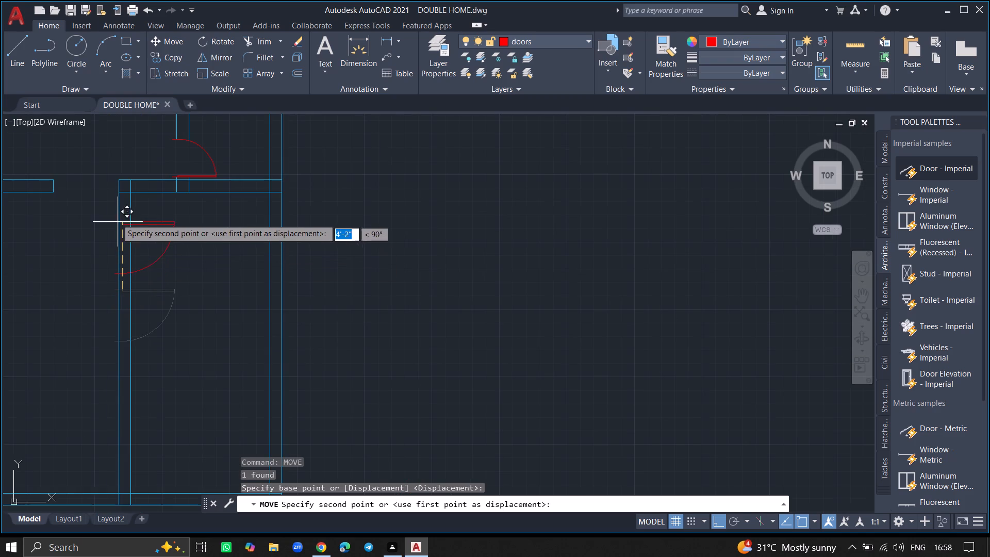
{"action": "scroll", "coordinate": [116, 200], "scroll_direction": "up", "scroll_amount": 5, "text": "ctrl"}
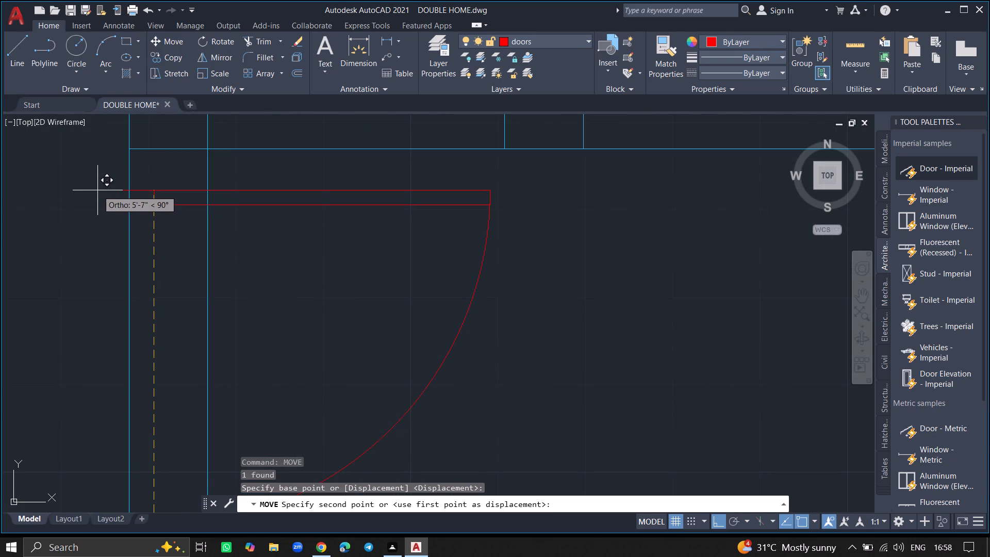
{"action": "left_click", "coordinate": [97, 190]}
{"action": "scroll", "coordinate": [133, 231], "scroll_direction": "down", "scroll_amount": 4, "text": "ctrl"}
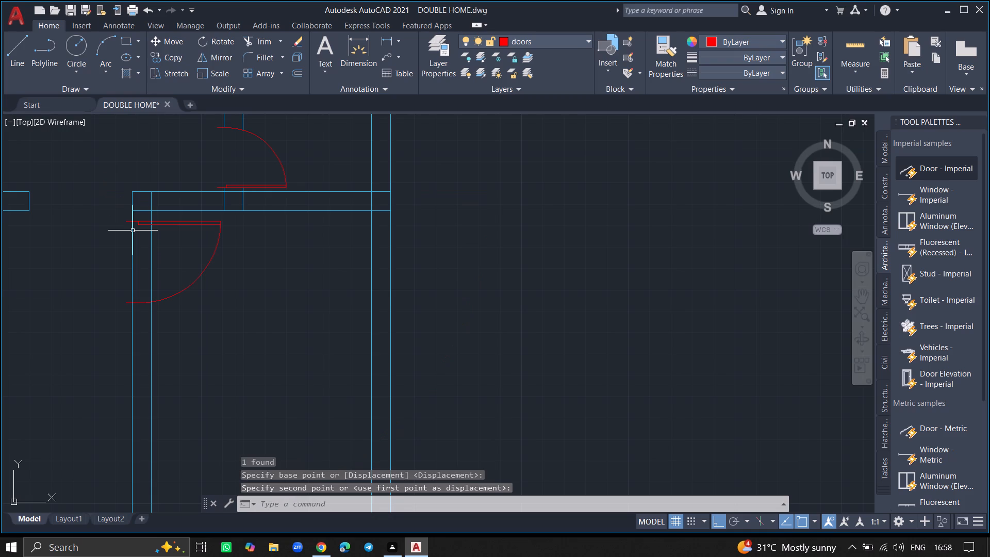
{"action": "scroll", "coordinate": [133, 231], "scroll_direction": "down", "scroll_amount": 3, "text": "ctrl"}
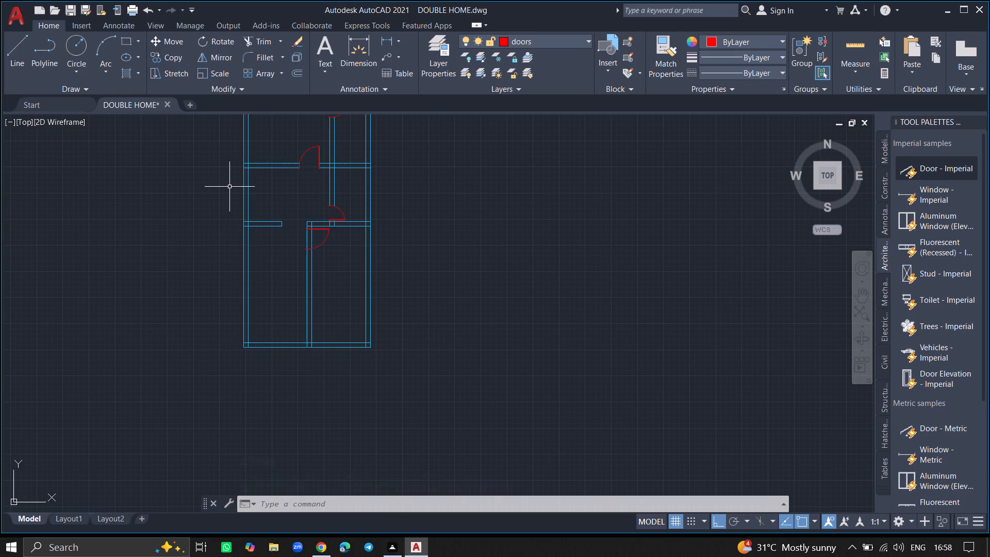
Scale the moved door down about a point on its swing arc.
{"action": "scroll", "coordinate": [323, 231], "scroll_direction": "up", "scroll_amount": 4, "text": "ctrl"}
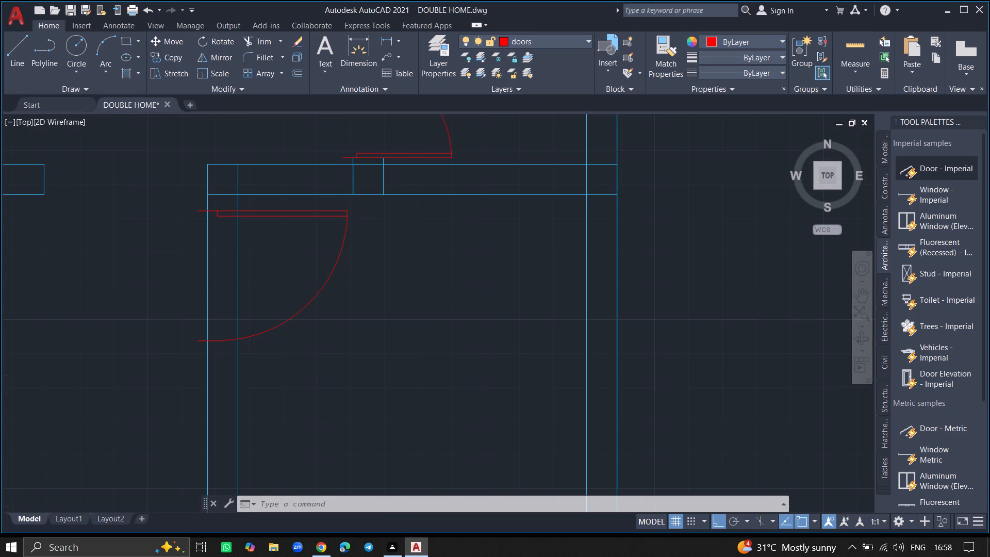
{"action": "left_click", "coordinate": [323, 284]}
{"action": "type", "text": "SC"}
{"action": "key", "text": "Return"}
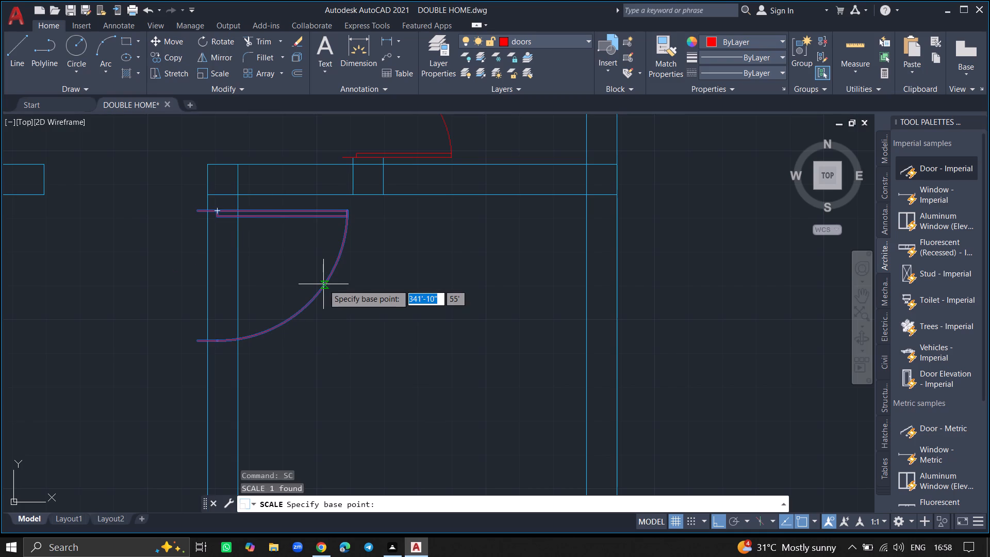
{"action": "left_click", "coordinate": [323, 284]}
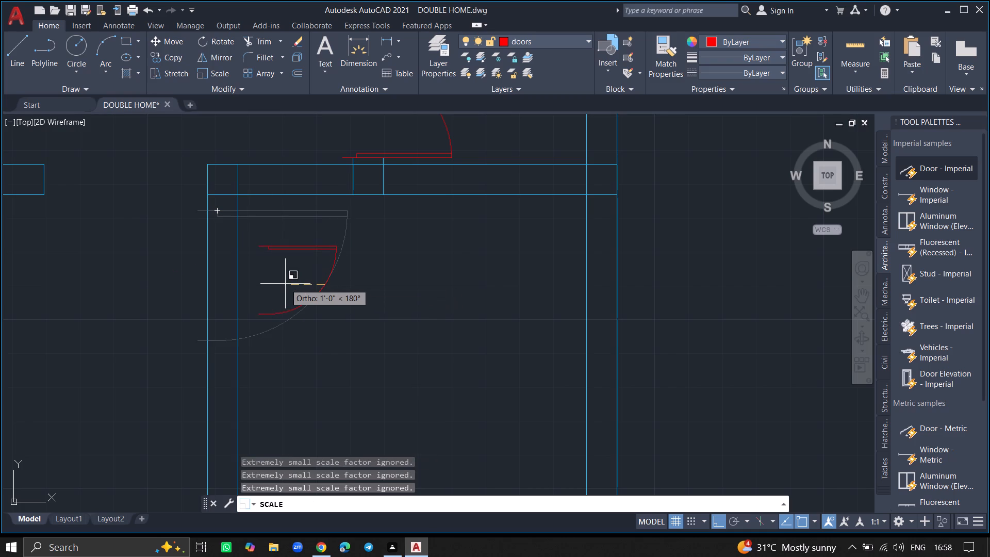
{"action": "left_click", "coordinate": [270, 284]}
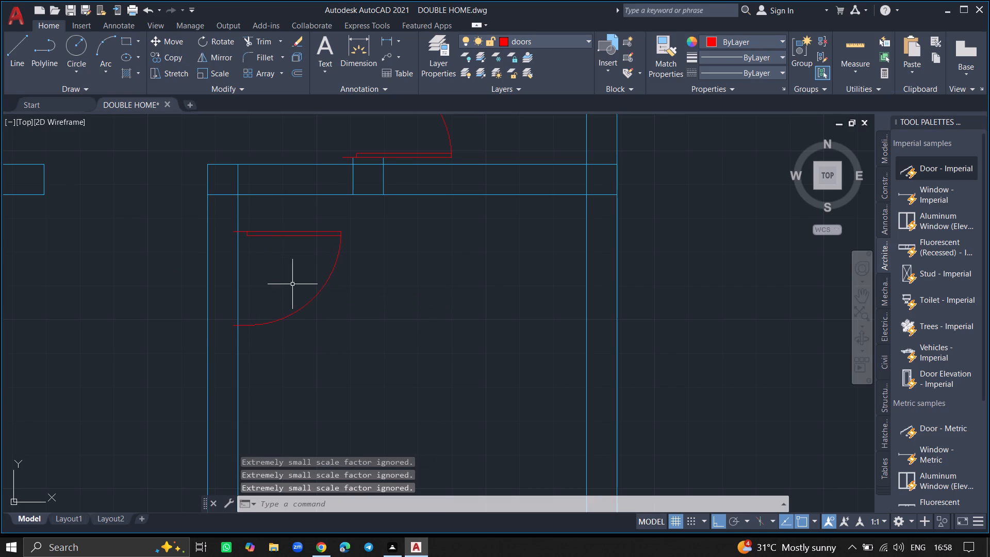
Move the scaled door west so its jamb ends sit across the vertical partition of the lower east room.
{"action": "left_click", "coordinate": [314, 296]}
{"action": "type", "text": "MOVE"}
{"action": "key", "text": "Return"}
{"action": "left_click", "coordinate": [314, 296]}
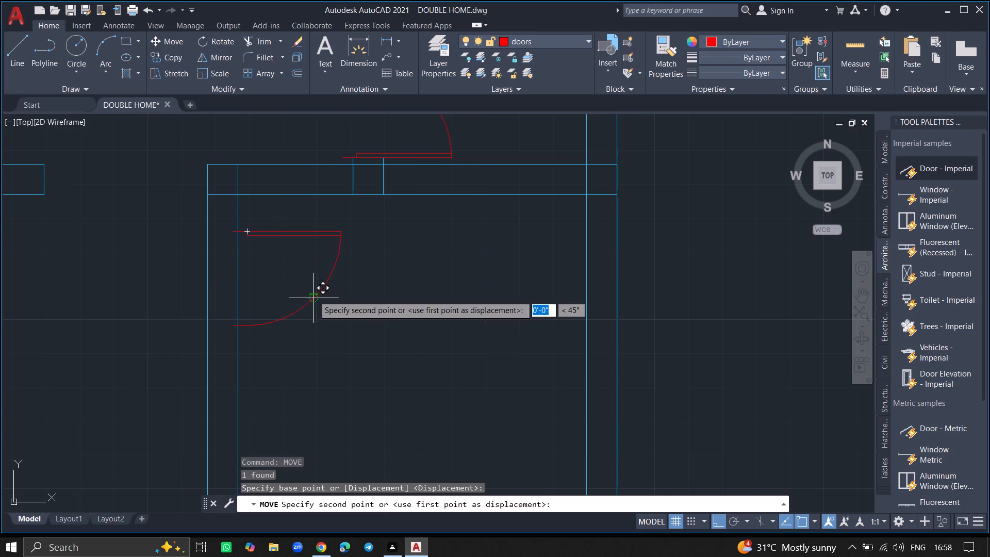
{"action": "left_click", "coordinate": [283, 293]}
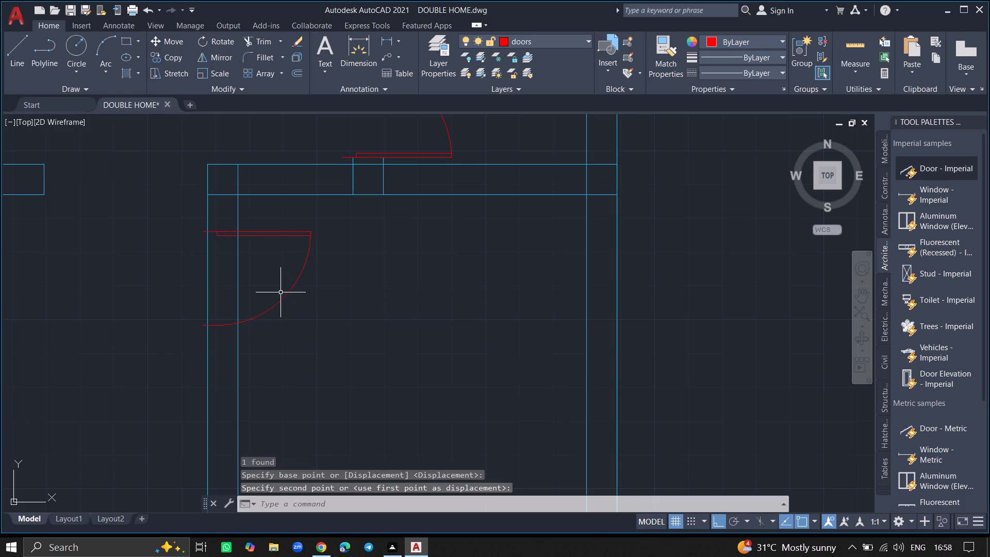
Trim both lines of the lower vertical partition between the door's jambs to open the doorway.
{"action": "scroll", "coordinate": [262, 283], "scroll_direction": "down", "scroll_amount": 6, "text": "ctrl"}
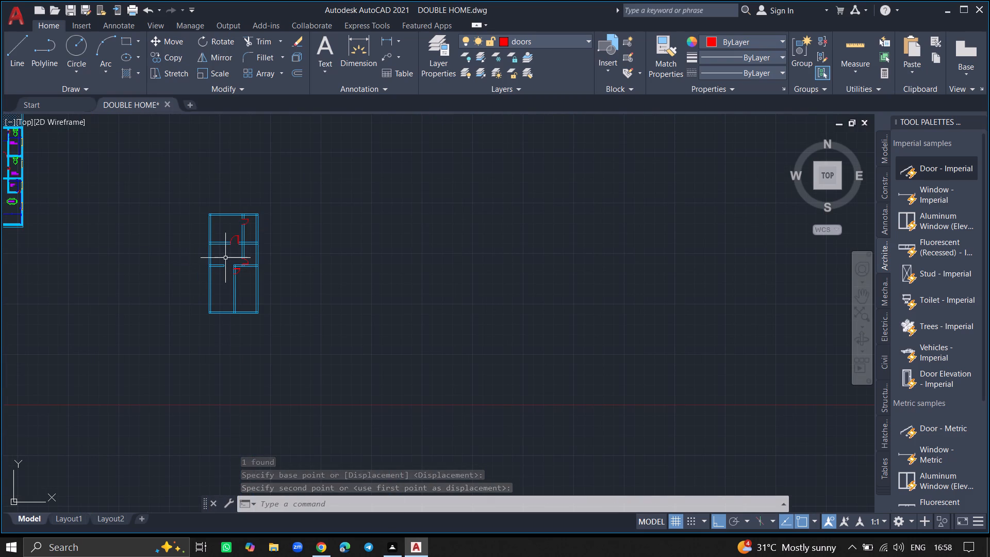
{"action": "scroll", "coordinate": [229, 280], "scroll_direction": "up", "scroll_amount": 7, "text": "ctrl"}
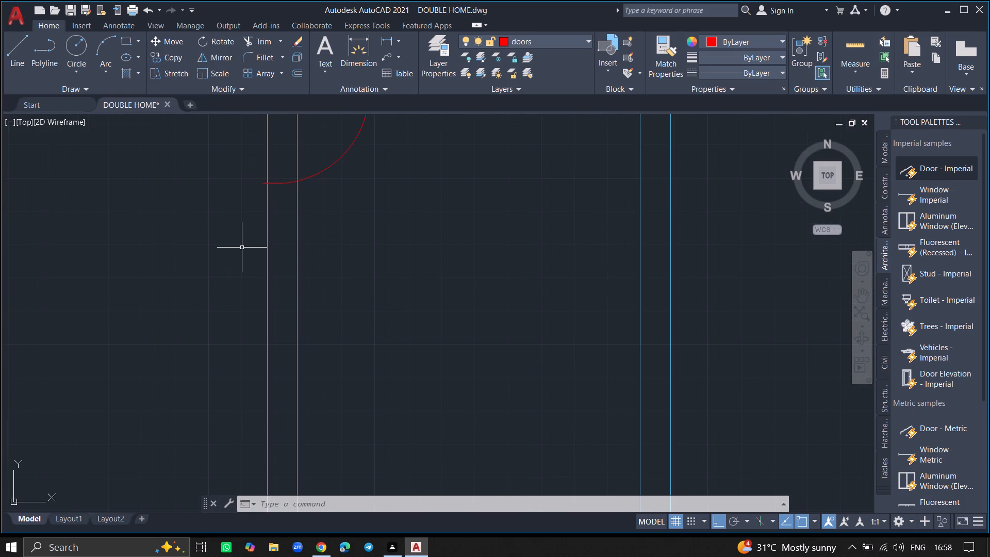
{"action": "scroll", "coordinate": [245, 245], "scroll_direction": "down", "scroll_amount": 5, "text": "ctrl"}
{"action": "scroll", "coordinate": [255, 217], "scroll_direction": "up", "scroll_amount": 7, "text": "ctrl"}
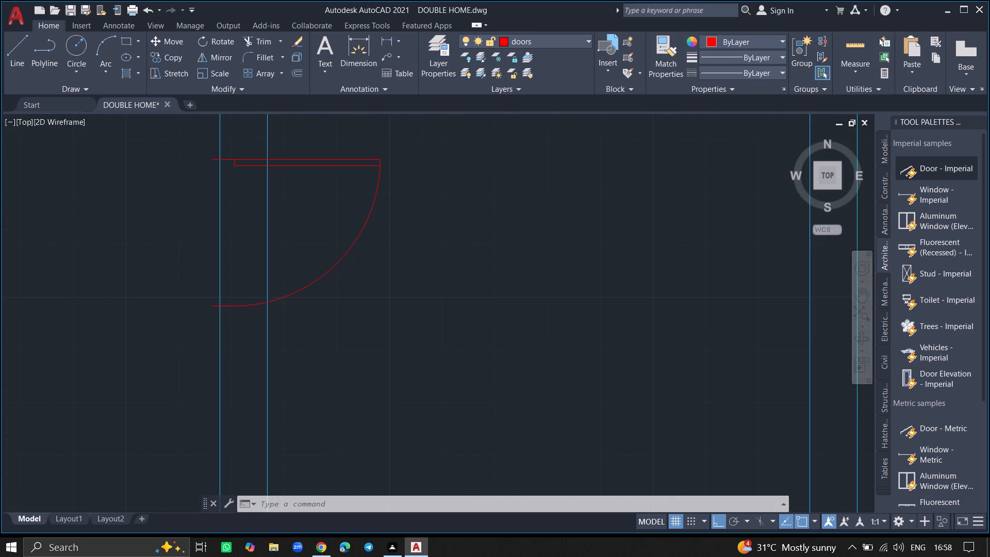
{"action": "scroll", "coordinate": [255, 217], "scroll_direction": "down", "scroll_amount": 3, "text": "ctrl"}
{"action": "type", "text": "TRIM"}
{"action": "key", "text": "Return"}
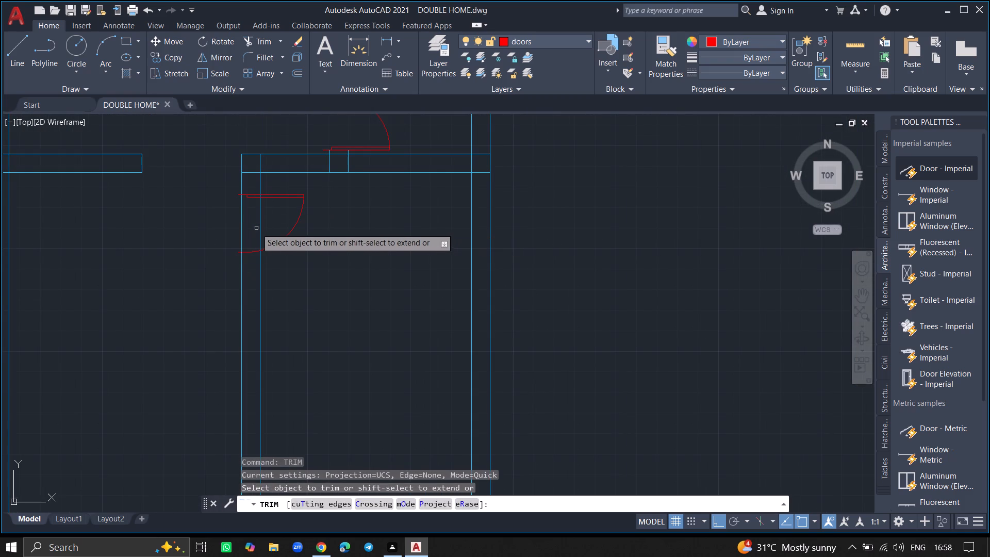
{"action": "left_click", "coordinate": [261, 227]}
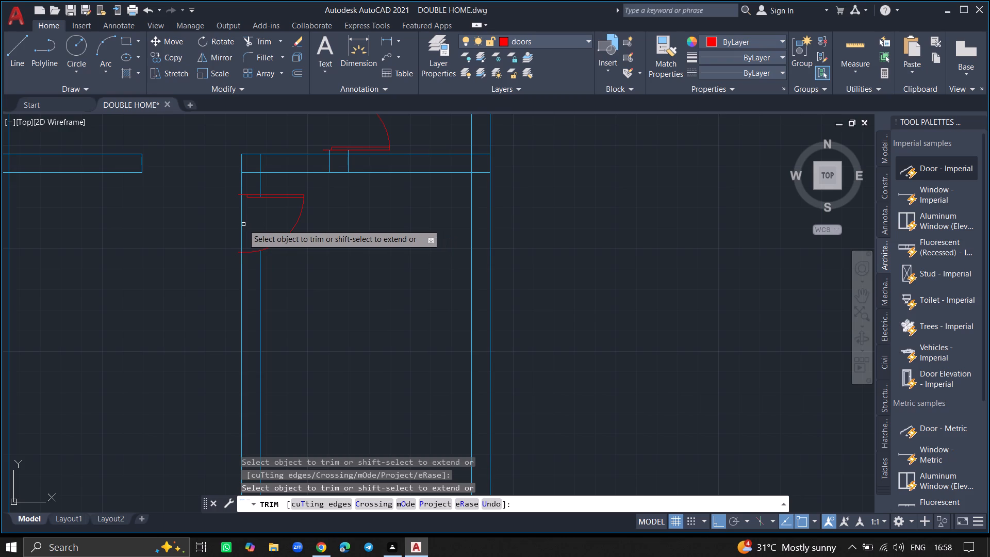
{"action": "left_click", "coordinate": [241, 224]}
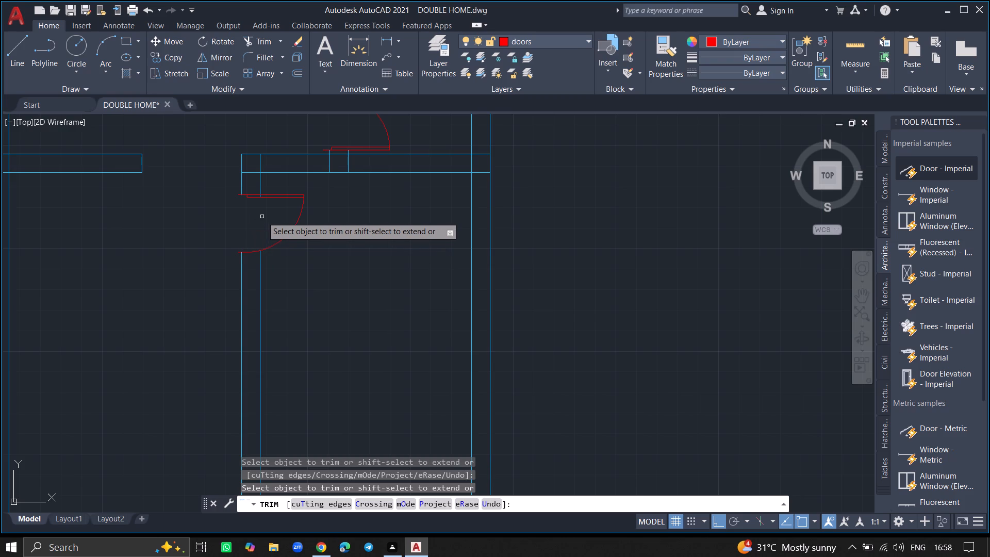
{"action": "scroll", "coordinate": [262, 217], "scroll_direction": "up", "scroll_amount": 3, "text": "ctrl"}
{"action": "scroll", "coordinate": [261, 195], "scroll_direction": "down", "scroll_amount": 3, "text": "ctrl"}
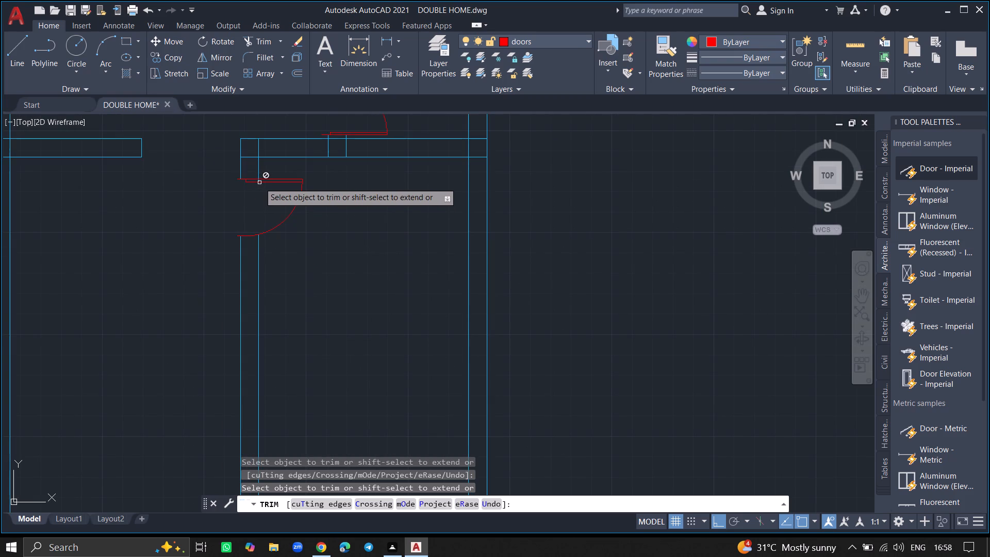
{"action": "scroll", "coordinate": [259, 183], "scroll_direction": "up", "scroll_amount": 2, "text": "ctrl"}
{"action": "left_click", "coordinate": [257, 178]}
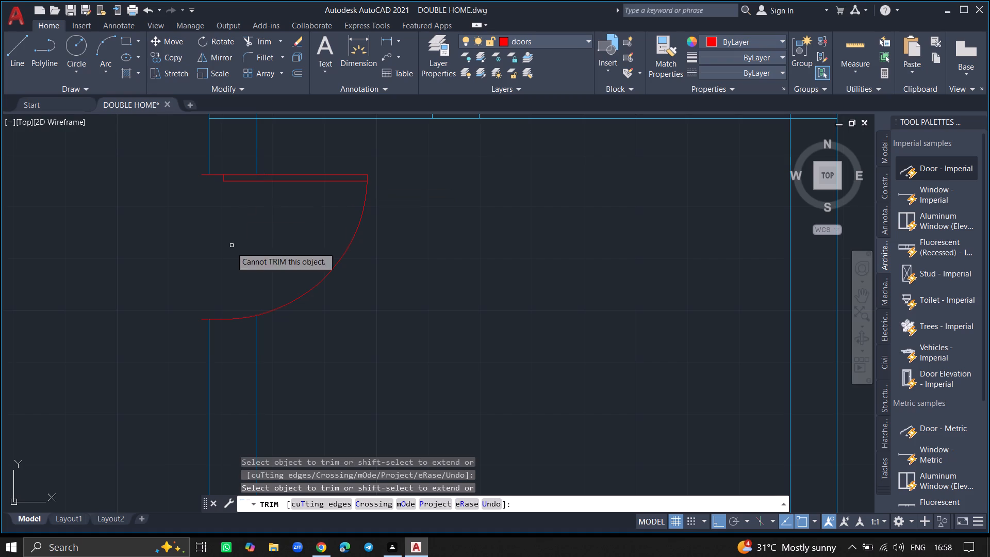
{"action": "key", "text": "Return"}
{"action": "scroll", "coordinate": [228, 253], "scroll_direction": "down", "scroll_amount": 1, "text": "ctrl"}
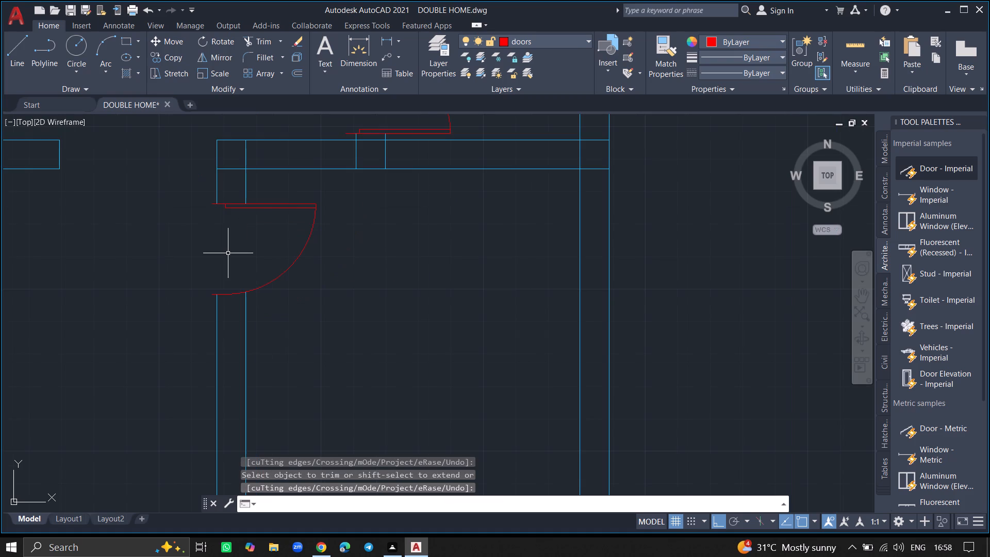
{"action": "scroll", "coordinate": [271, 257], "scroll_direction": "down", "scroll_amount": 4, "text": "ctrl"}
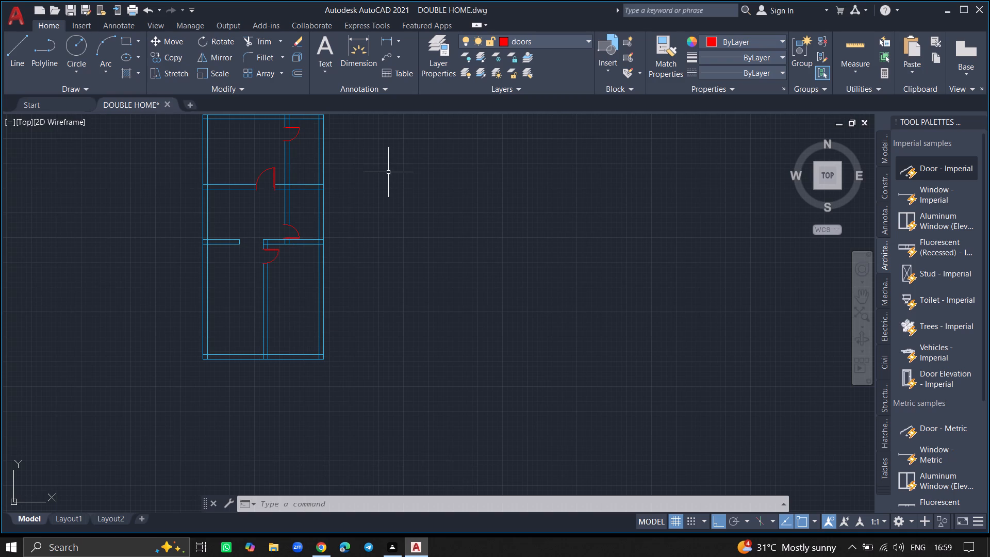
Make STAIRCASE the current layer.
{"action": "double_click", "coordinate": [435, 66]}
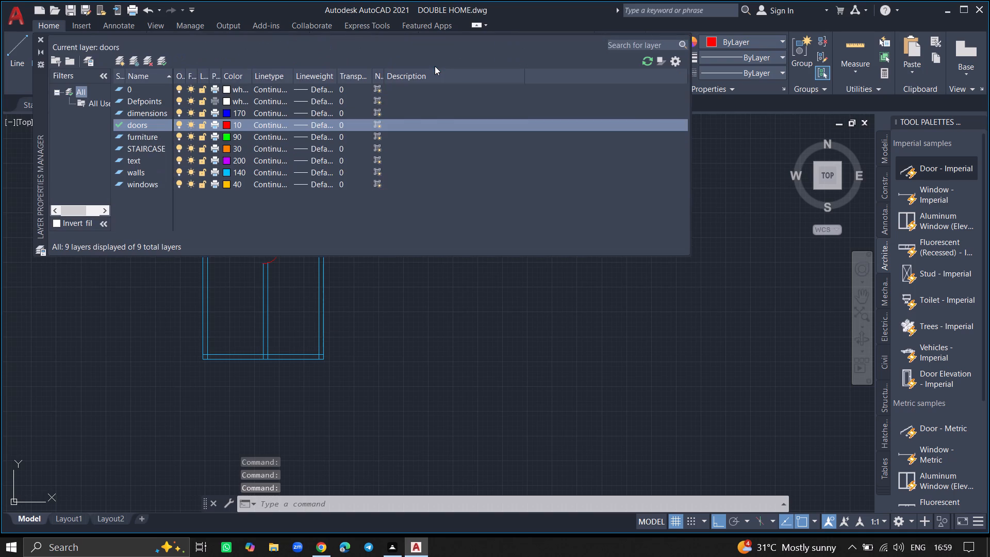
{"action": "double_click", "coordinate": [139, 144]}
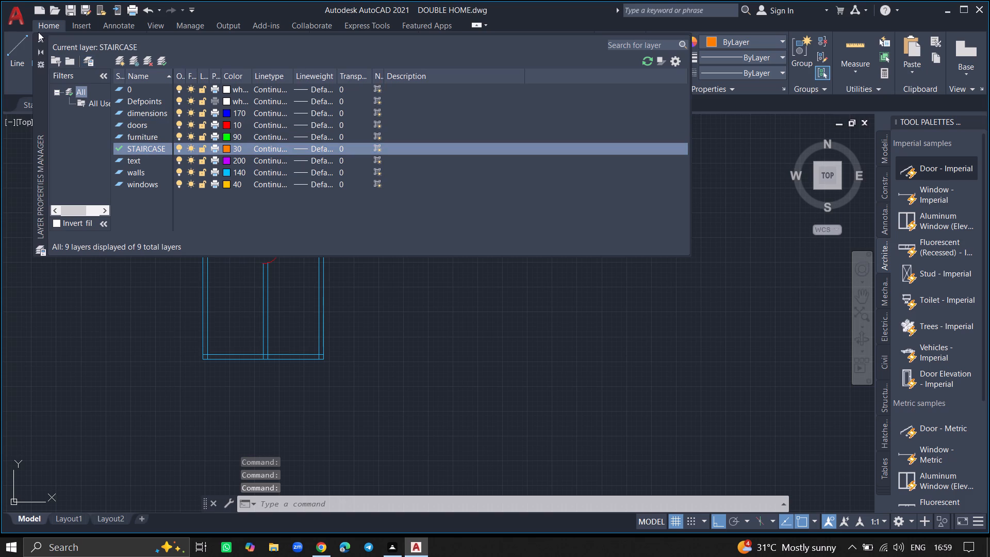
{"action": "left_click", "coordinate": [39, 35]}
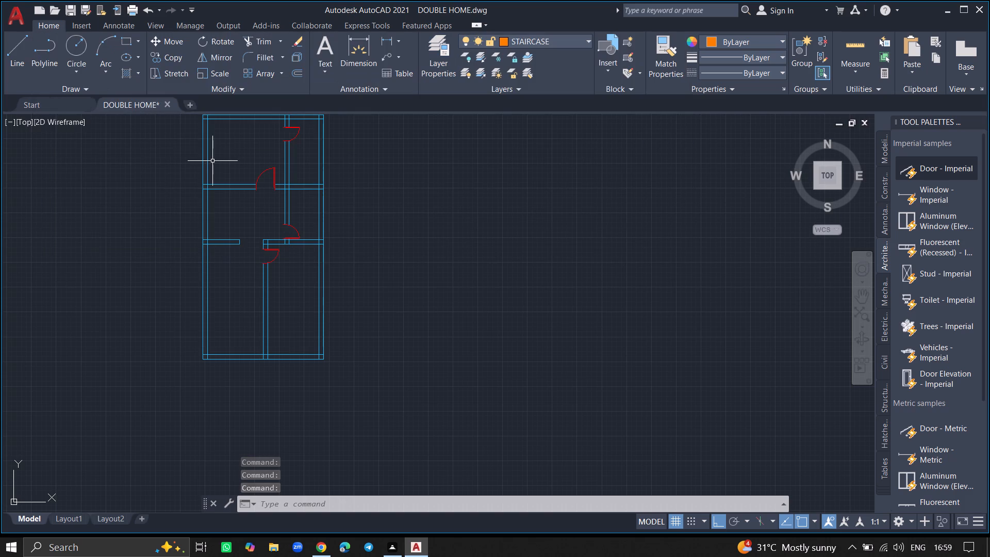
Draw a stair outline 3' north from the short west partition, then about 4'-7" west to the west wall's inner face.
{"action": "scroll", "coordinate": [218, 210], "scroll_direction": "up", "scroll_amount": 3, "text": "ctrl"}
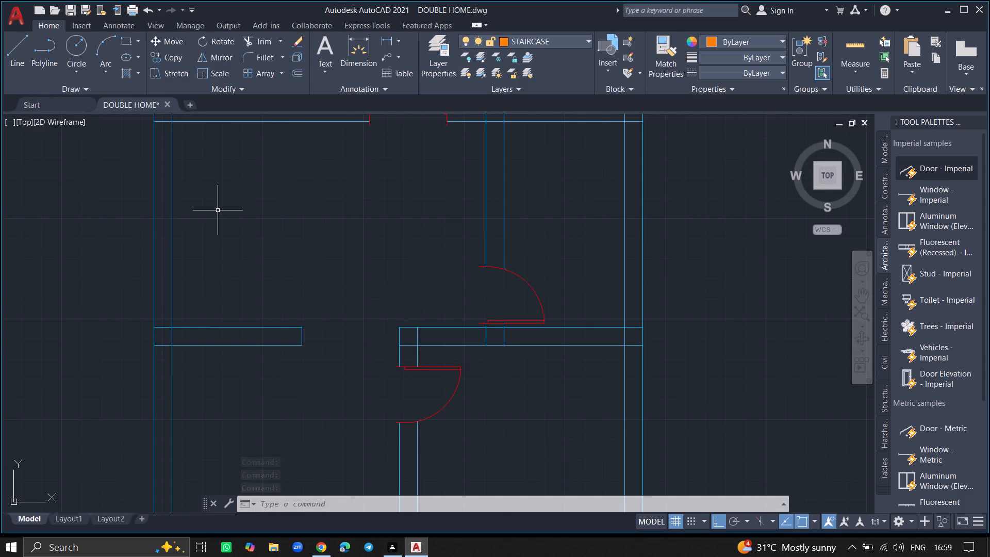
{"action": "key", "text": "l"}
{"action": "key", "text": "Return"}
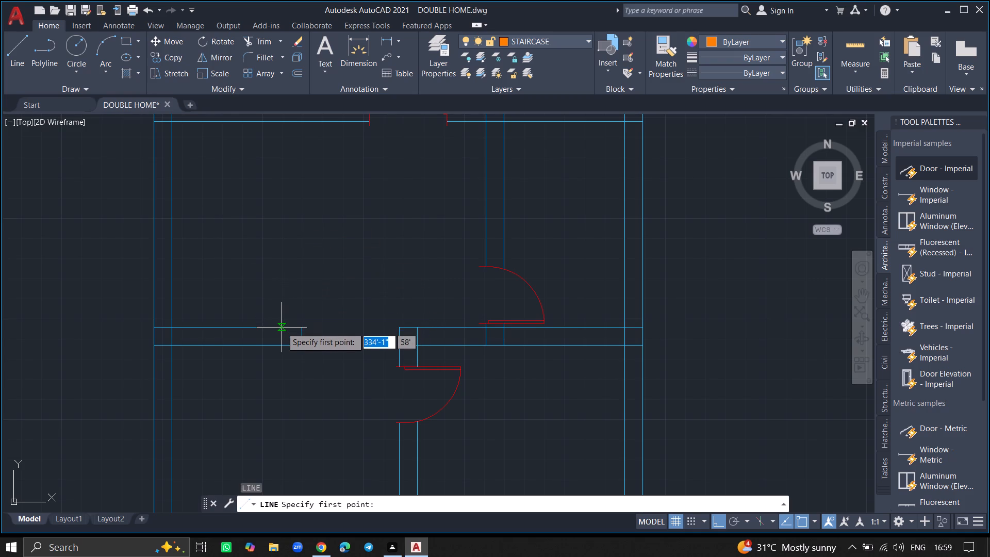
{"action": "left_click", "coordinate": [282, 327]}
{"action": "type", "text": "3'"}
{"action": "key", "text": "Return"}
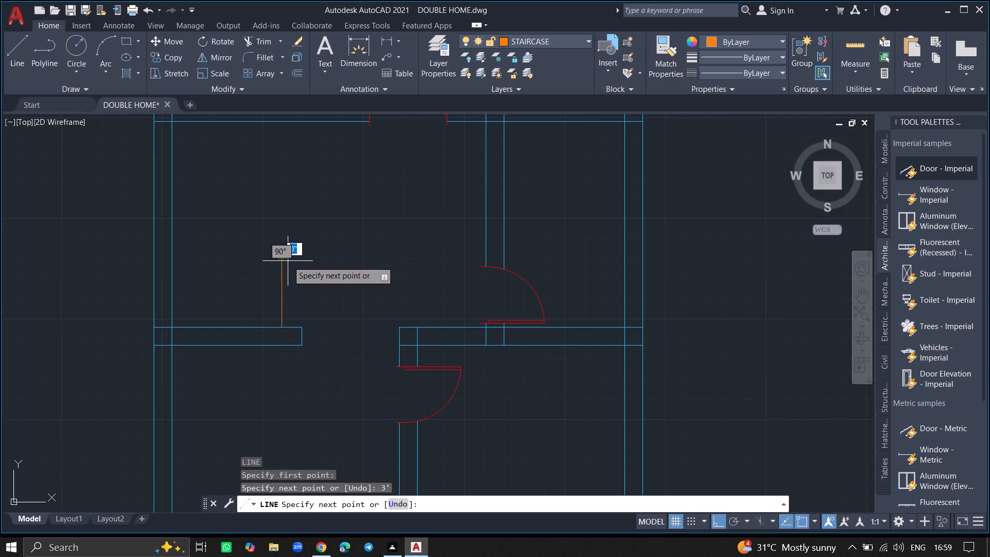
{"action": "left_click", "coordinate": [172, 256]}
{"action": "key", "text": "Return"}
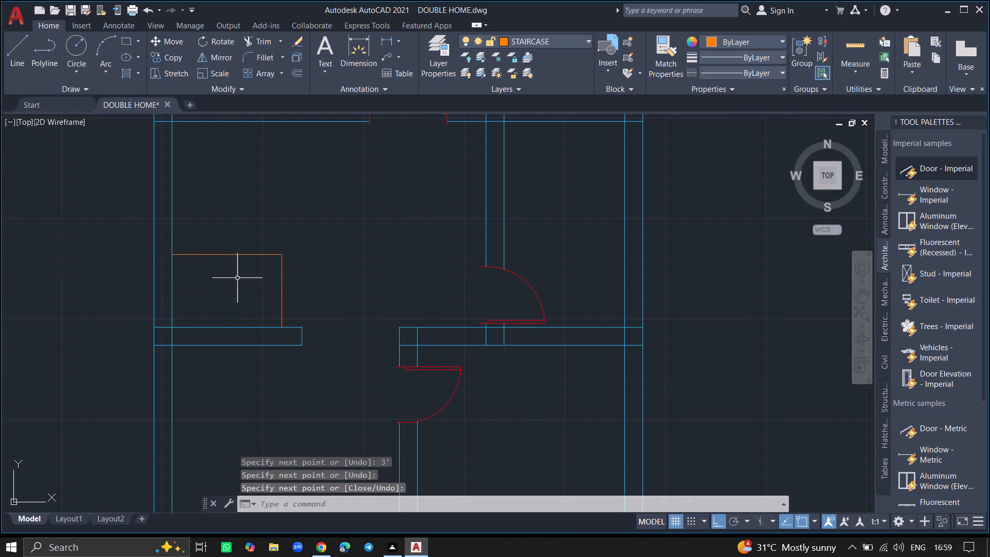
Draw the upper stair outline 3' south from the north horizontal partition's lower line, then west to the west wall's inner face.
{"action": "key", "text": "l"}
{"action": "key", "text": "Return"}
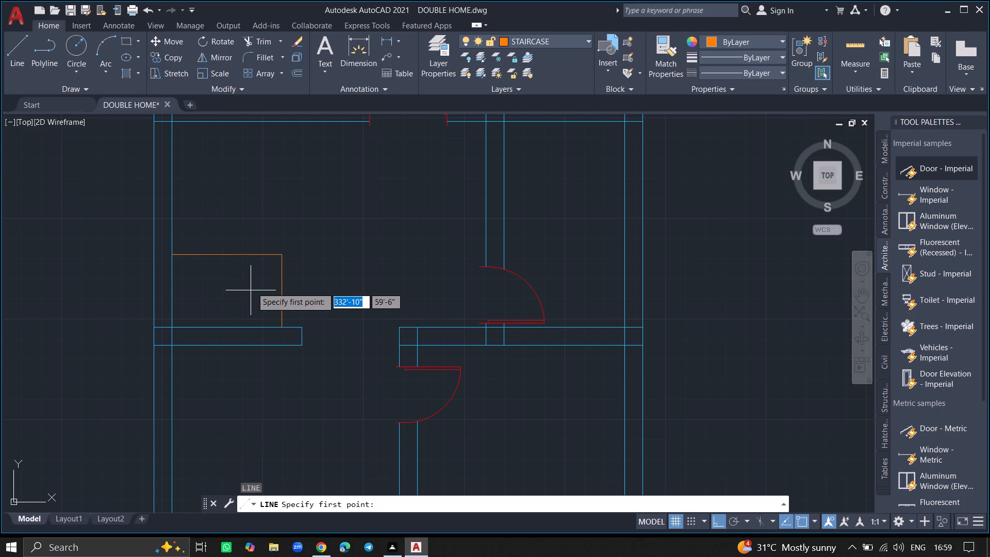
{"action": "left_click", "coordinate": [345, 122]}
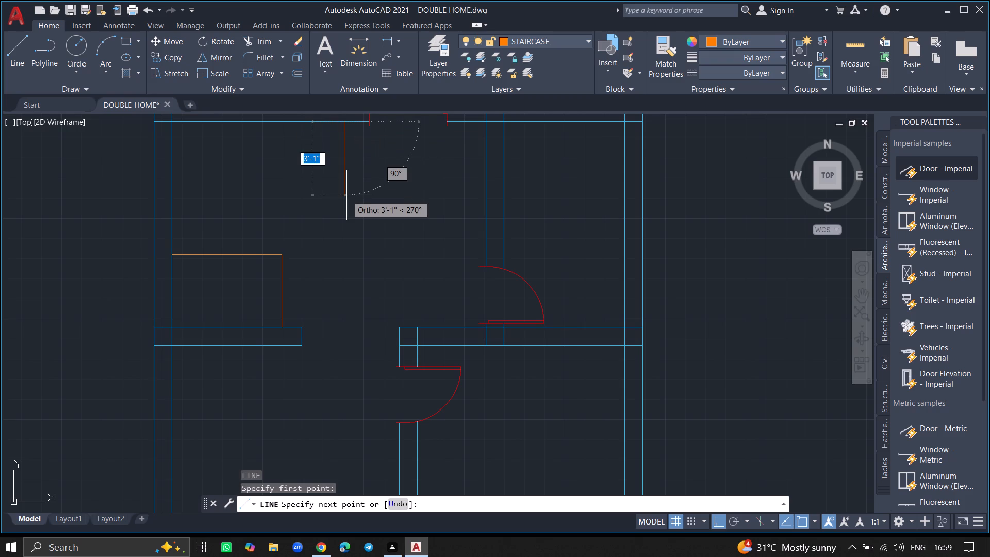
{"action": "type", "text": "3'"}
{"action": "key", "text": "Return"}
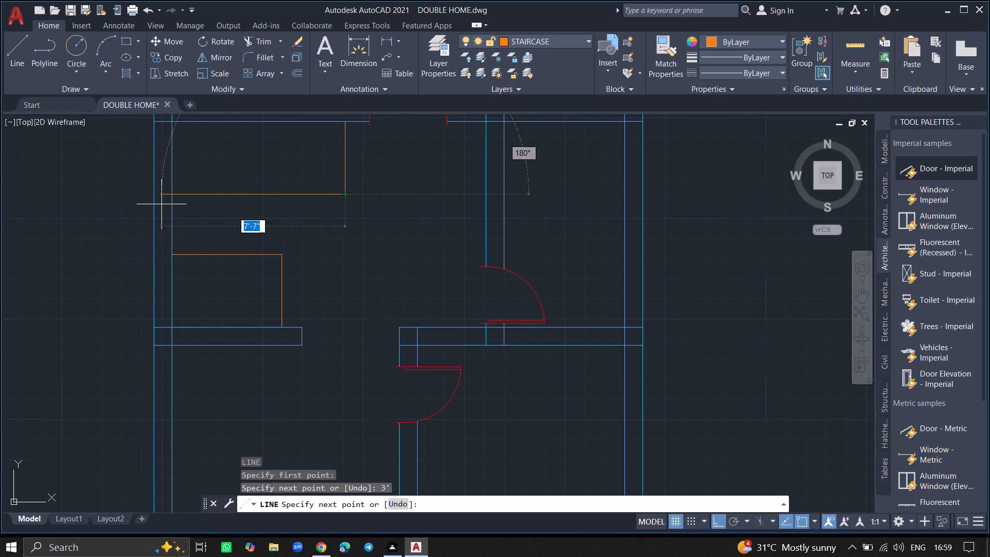
{"action": "left_click", "coordinate": [171, 196]}
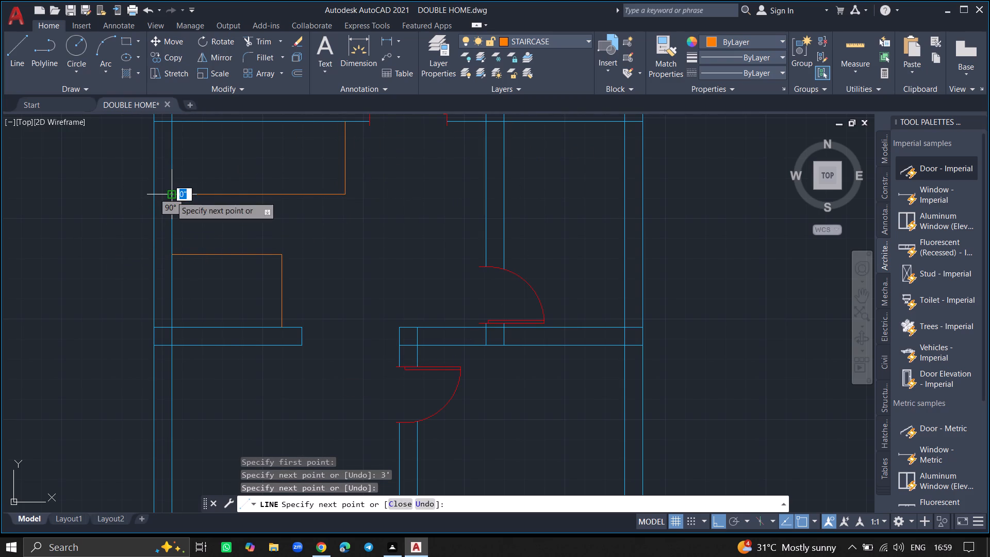
{"action": "key", "text": "Return"}
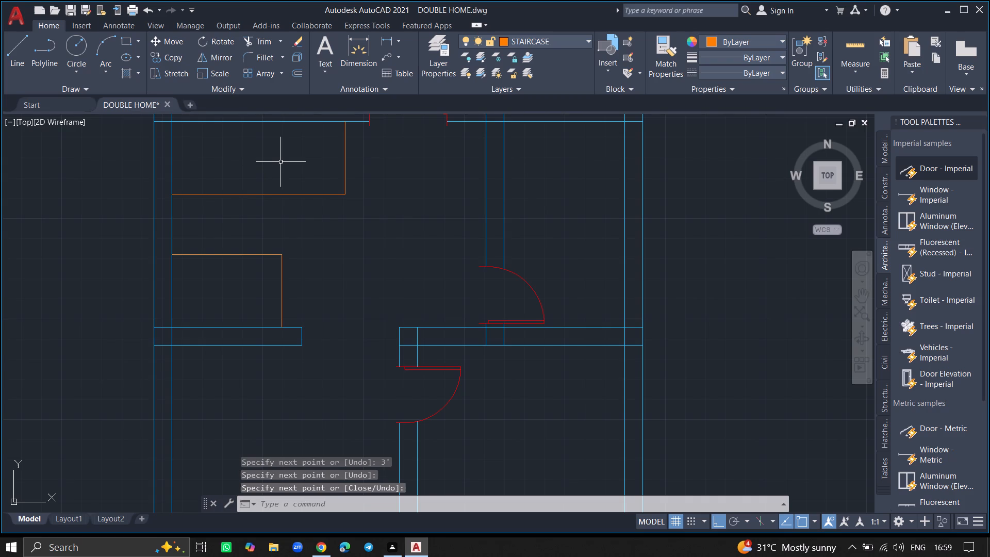
Offset the upper stair's east edge westward six times at 1' spacing to create the tread lines.
{"action": "type", "text": "OF"}
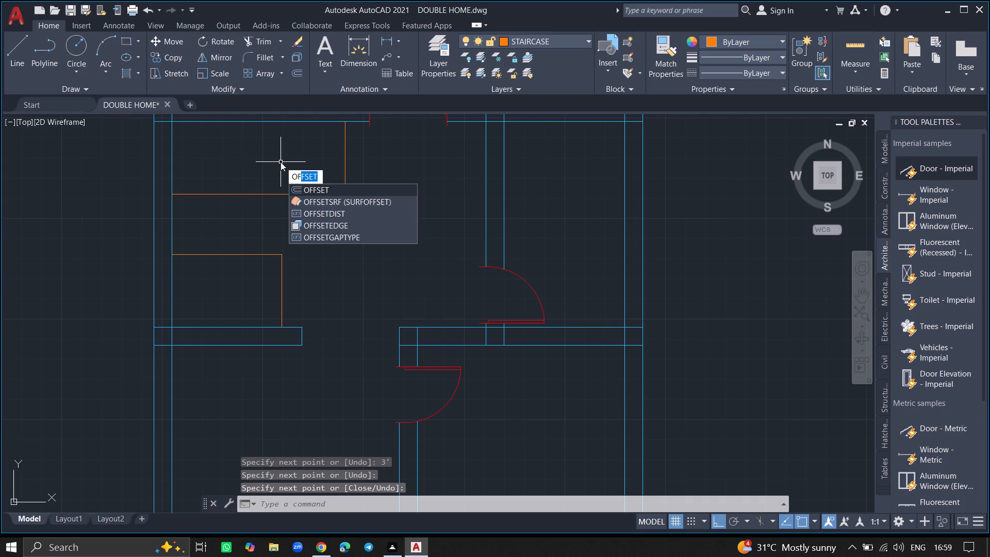
{"action": "left_click", "coordinate": [328, 189]}
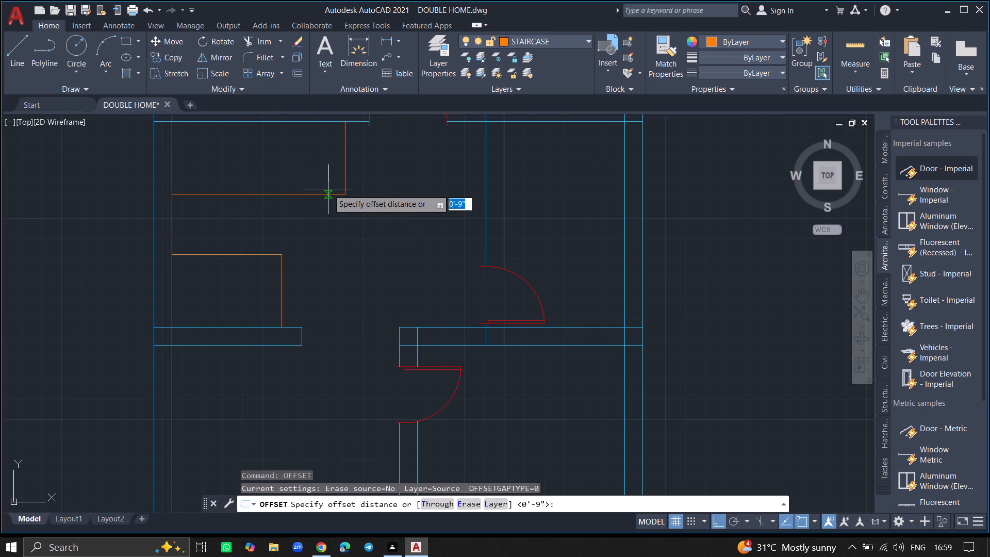
{"action": "type", "text": "1'"}
{"action": "key", "text": "Return"}
{"action": "left_click_drag", "start_coordinate": [345, 178], "coordinate": [325, 178]}
{"action": "left_click", "coordinate": [325, 178]}
{"action": "left_click", "coordinate": [320, 176]}
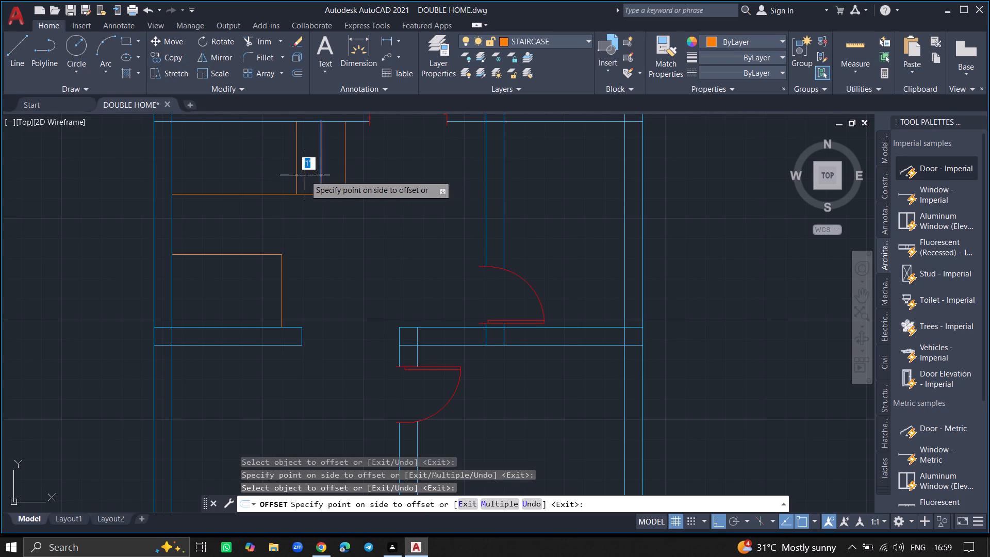
{"action": "left_click", "coordinate": [286, 175]}
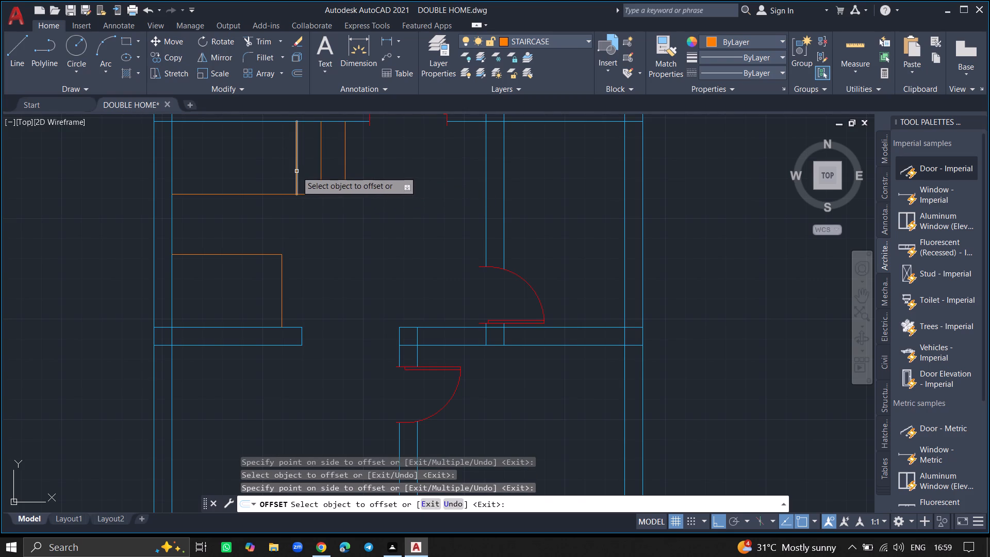
{"action": "left_click", "coordinate": [296, 171]}
{"action": "left_click", "coordinate": [257, 168]}
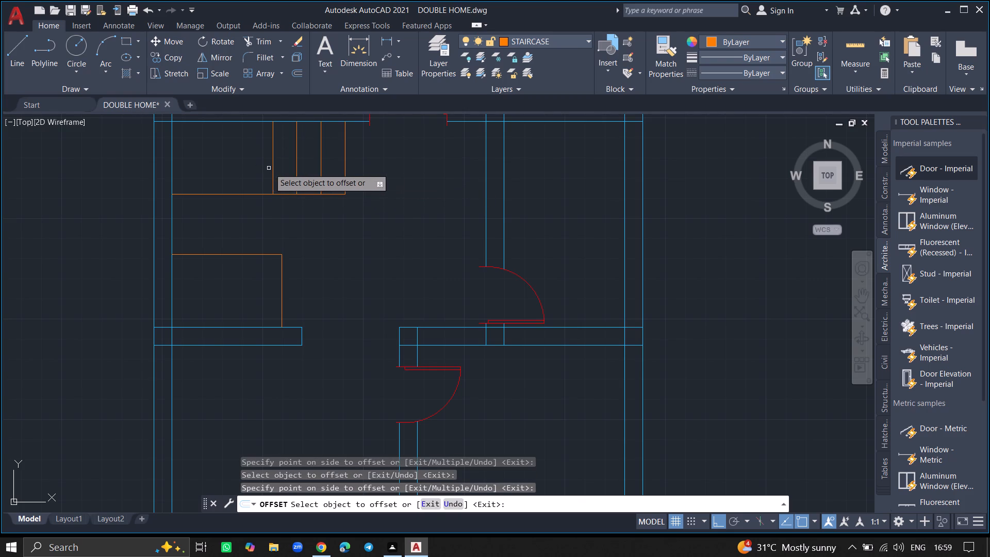
{"action": "left_click", "coordinate": [272, 169]}
{"action": "left_click", "coordinate": [250, 168]}
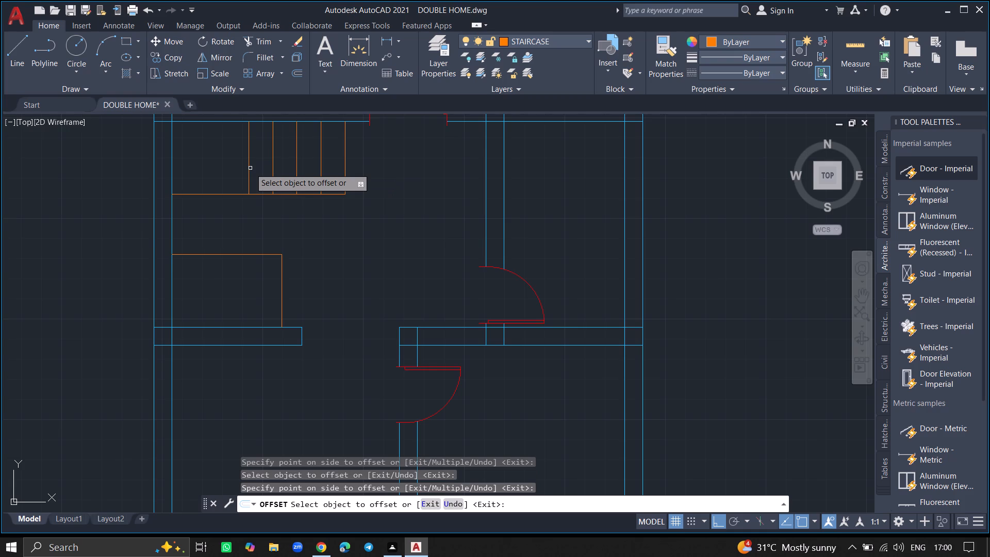
{"action": "left_click", "coordinate": [248, 168]}
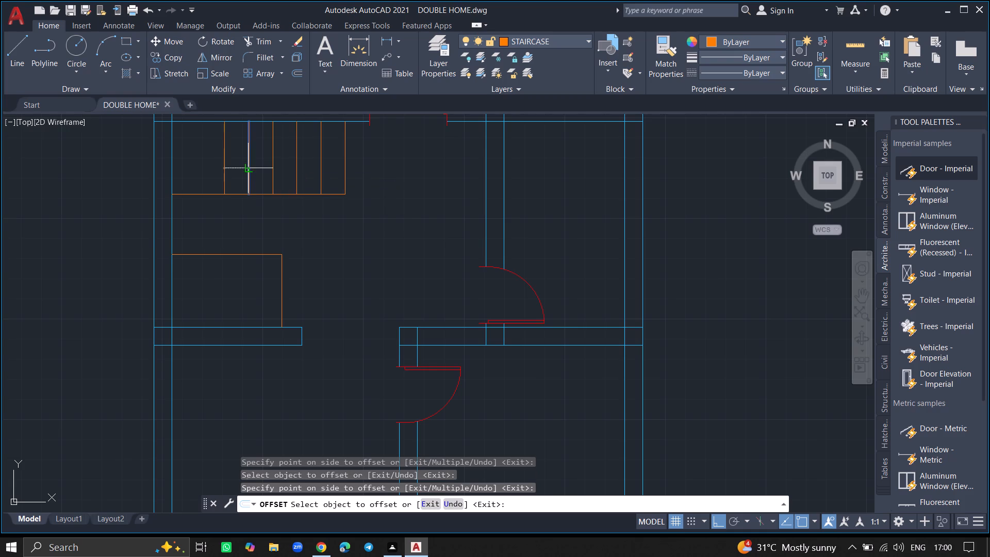
{"action": "left_click", "coordinate": [226, 167]}
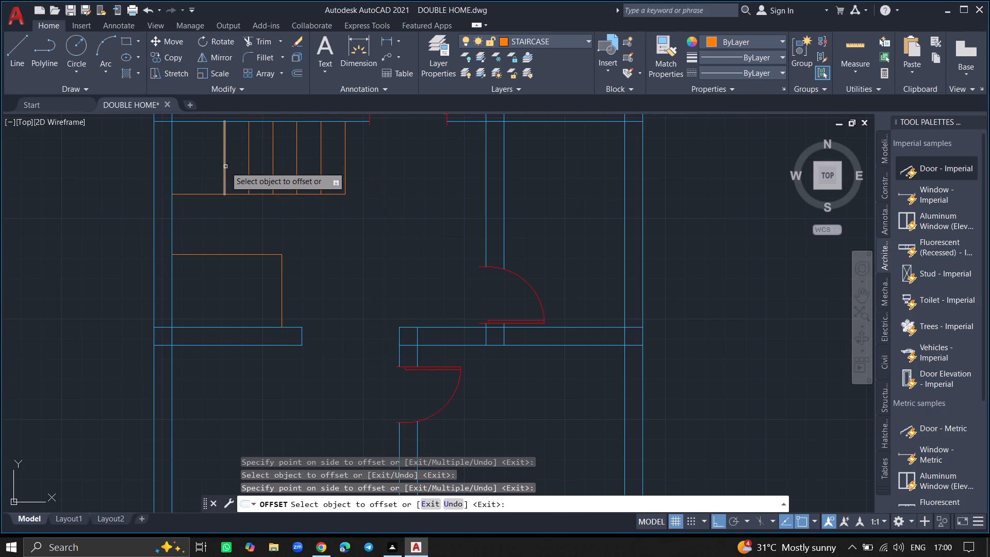
{"action": "left_click", "coordinate": [224, 167]}
{"action": "left_click", "coordinate": [209, 169]}
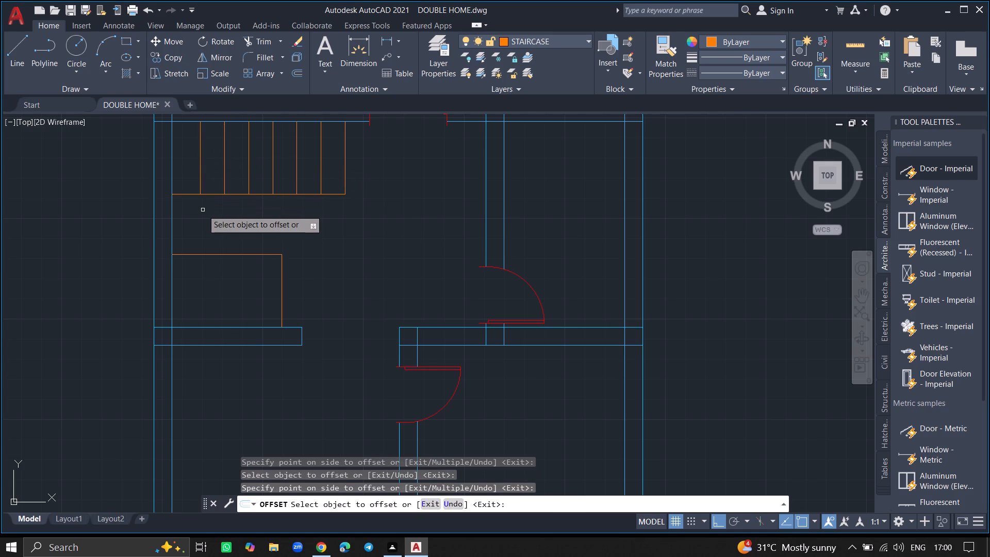
{"action": "key", "text": "Escape"}
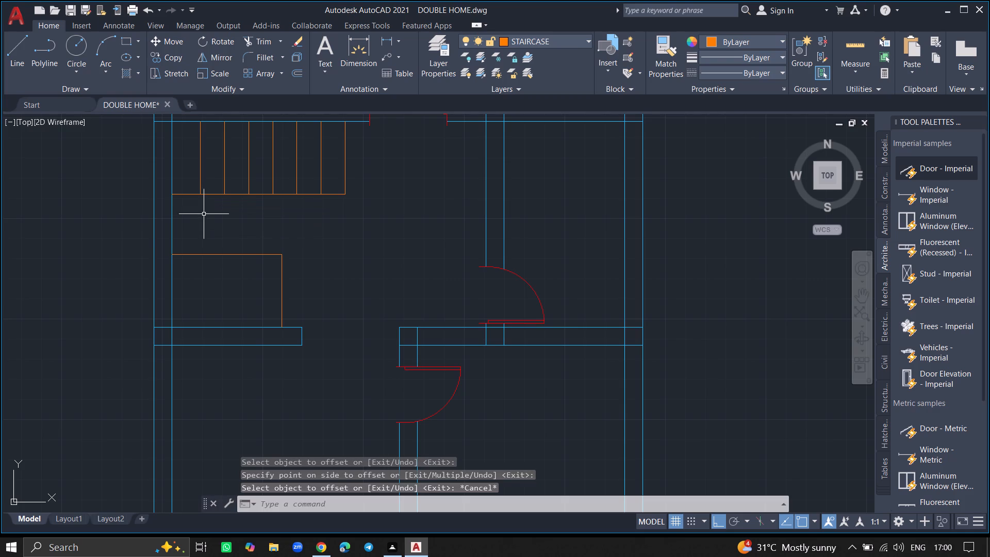
Draw two horizontal lines bridging the opening between the short west partition and the east partition, along both wall faces.
{"action": "key", "text": "l"}
{"action": "key", "text": "Return"}
{"action": "left_click", "coordinate": [302, 327]}
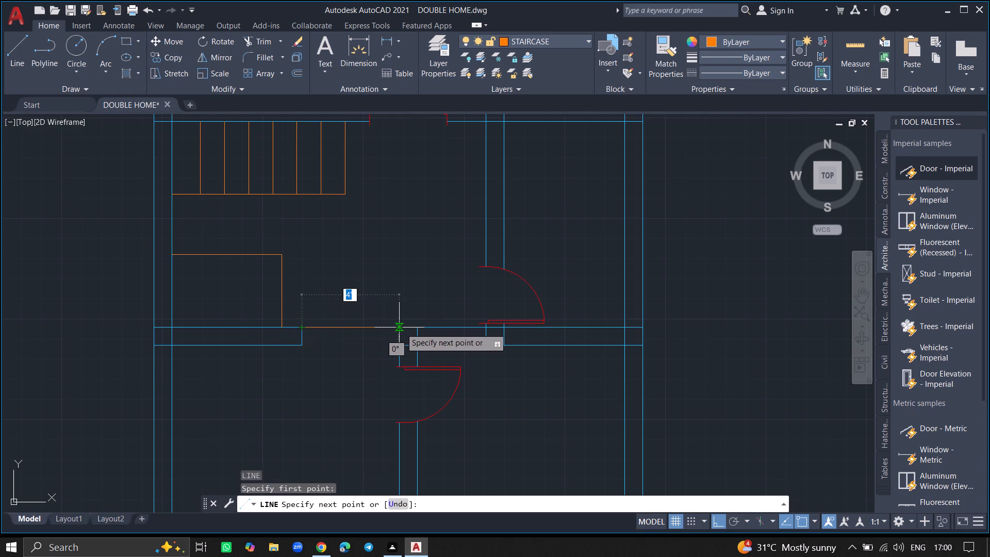
{"action": "left_click", "coordinate": [401, 328]}
{"action": "key", "text": "Return"}
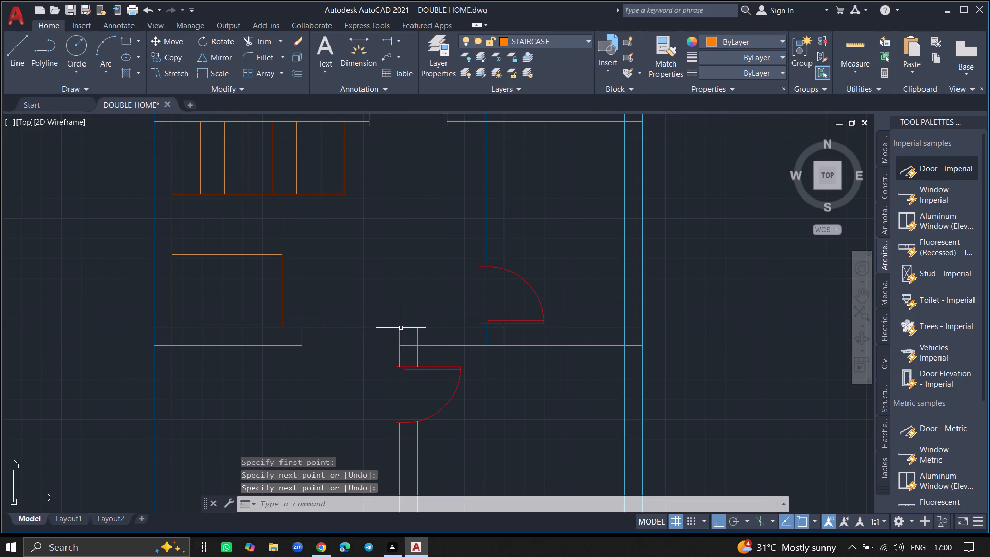
{"action": "key", "text": "l"}
{"action": "key", "text": "Return"}
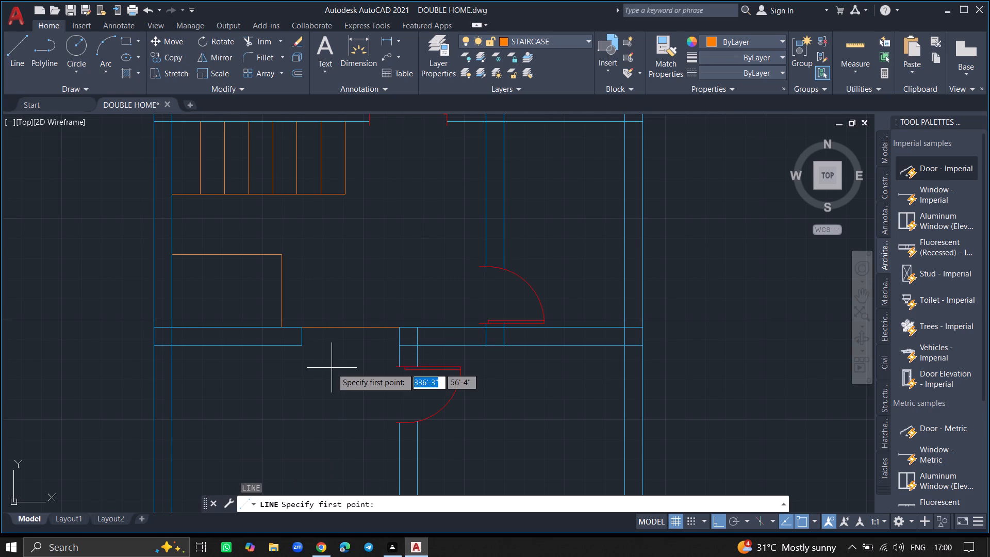
{"action": "left_click", "coordinate": [303, 342]}
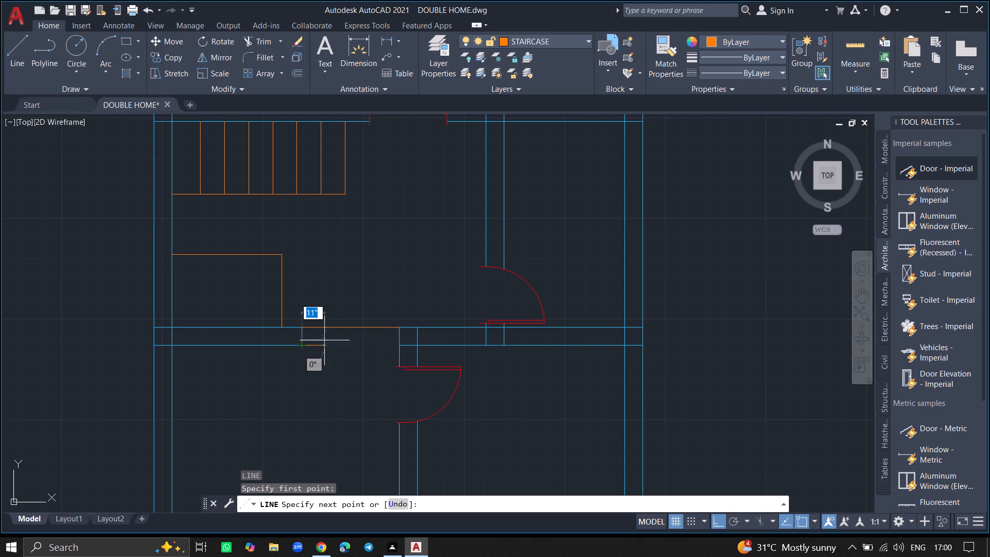
{"action": "left_click", "coordinate": [403, 347]}
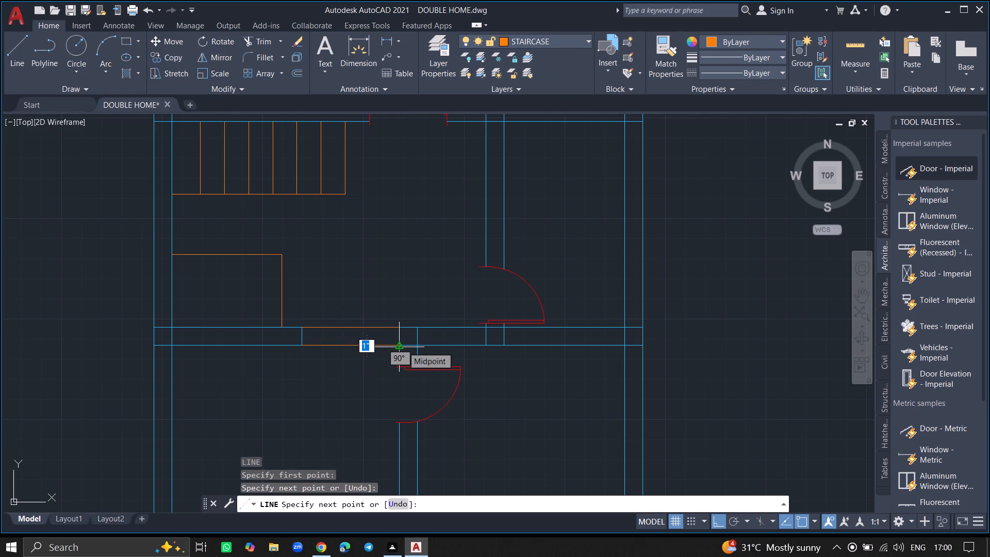
{"action": "key", "text": "Return"}
Draw a vertical line between the two bridging lines, a short distance east of the west partition's existing end.
{"action": "key", "text": "l"}
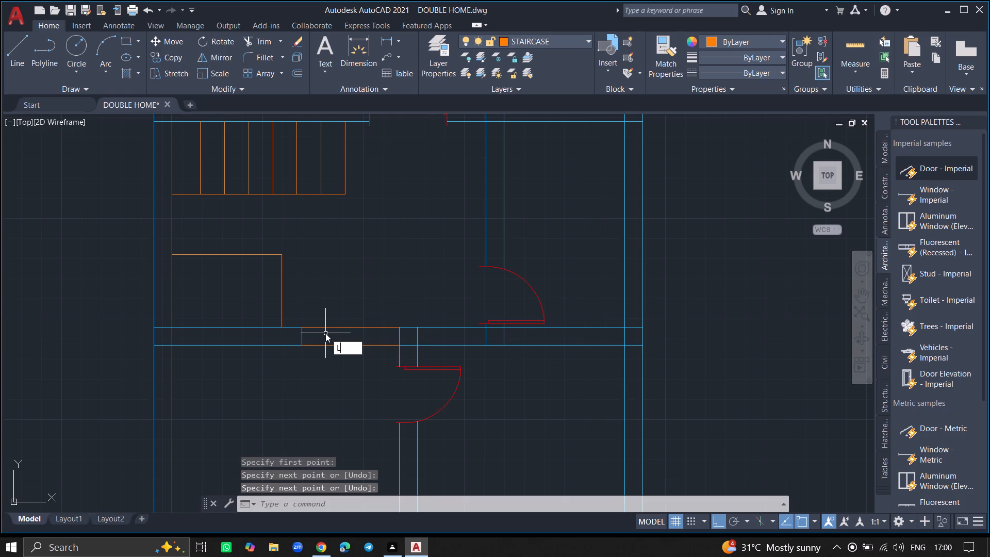
{"action": "key", "text": "Return"}
{"action": "left_click", "coordinate": [337, 326]}
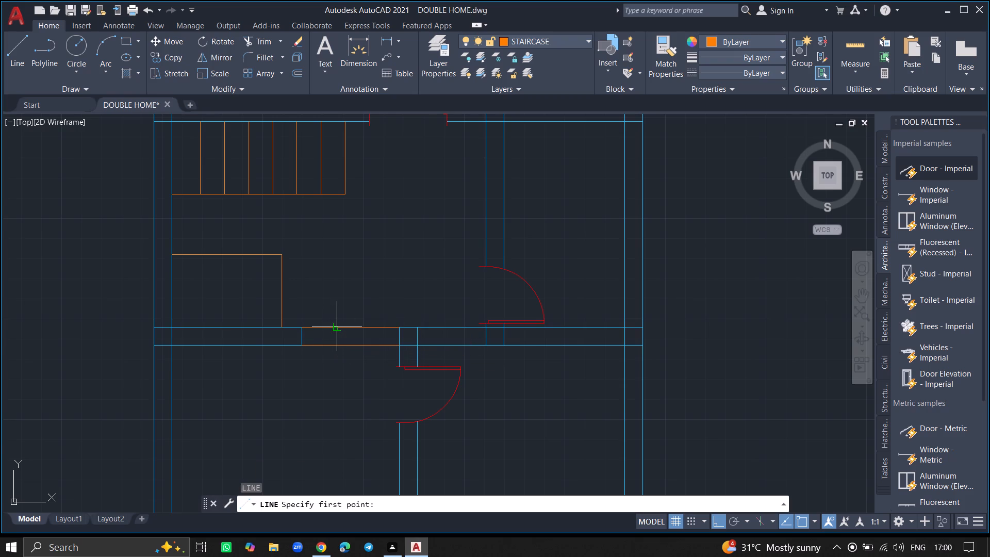
{"action": "left_click", "coordinate": [337, 348]}
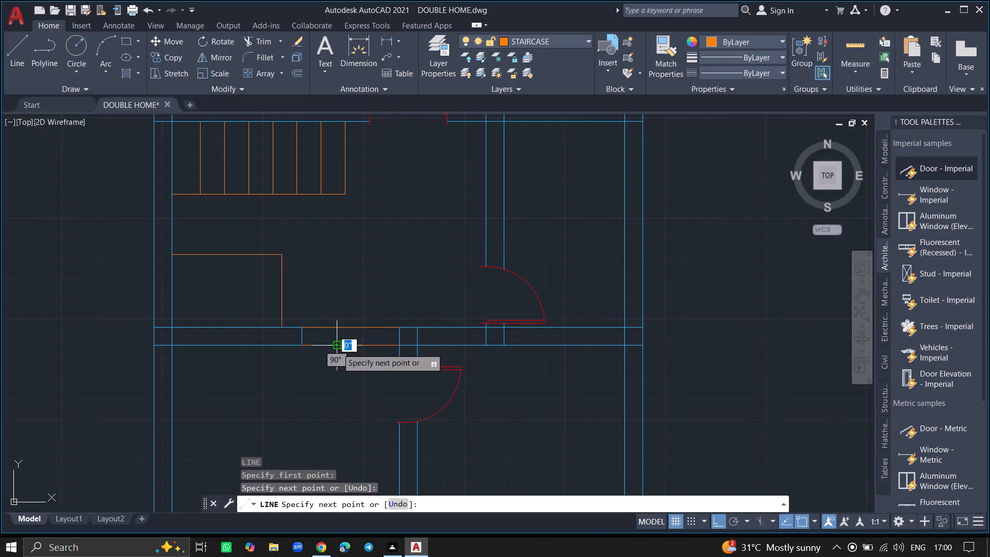
{"action": "key", "text": "Return"}
Delete the old end line of the short west partition.
{"action": "scroll", "coordinate": [290, 336], "scroll_direction": "up", "scroll_amount": 2, "text": "ctrl"}
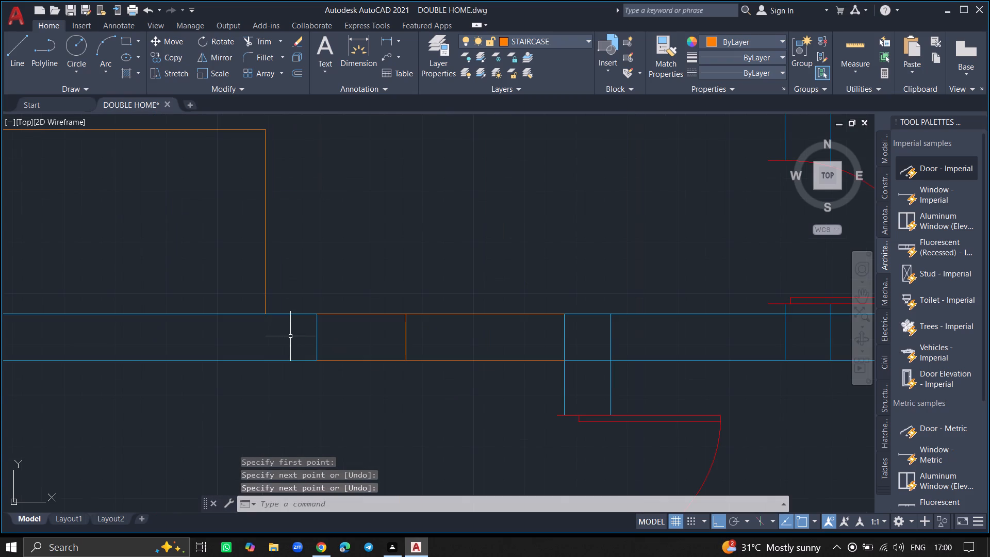
{"action": "left_click", "coordinate": [316, 339]}
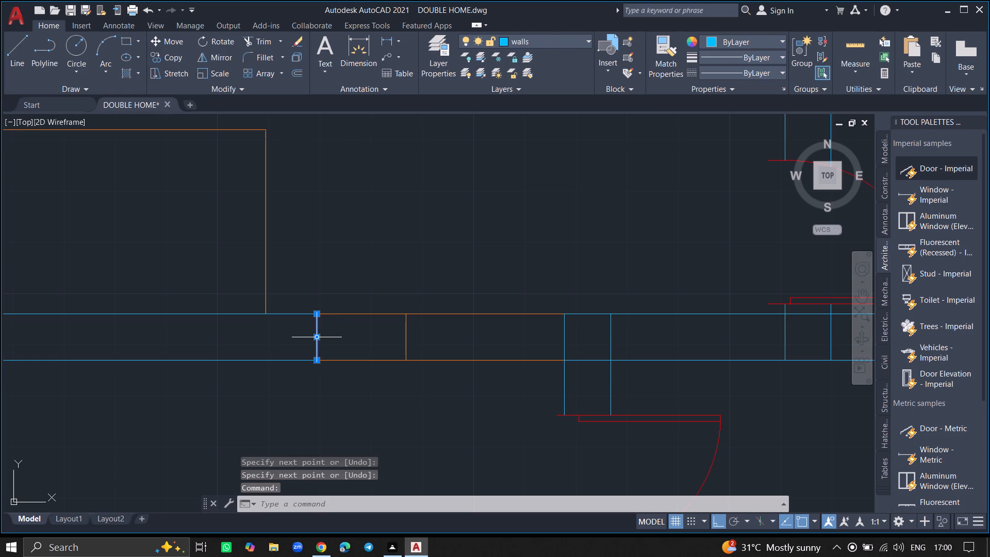
{"action": "key", "text": "Delete"}
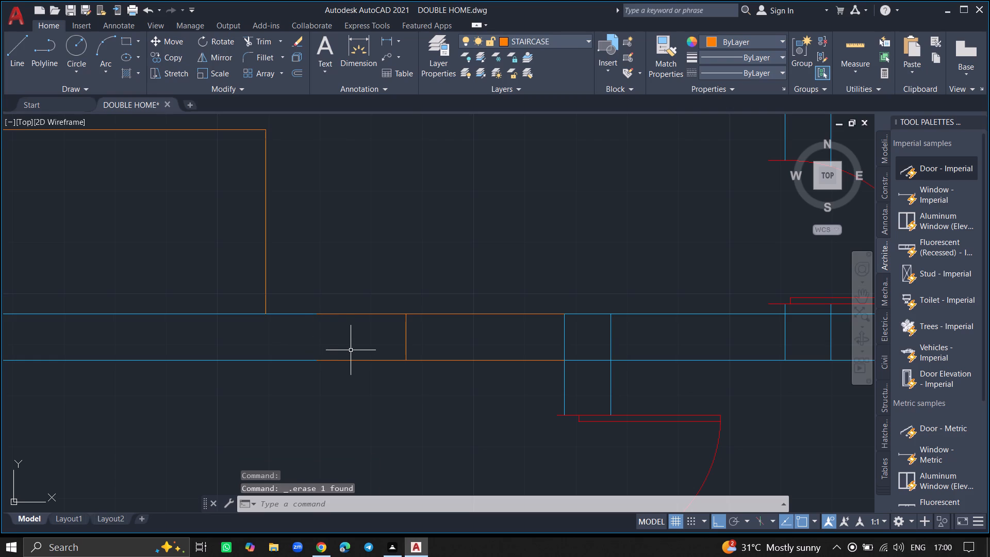
Move the two bridging lines and the new vertical end line to the walls layer.
{"action": "left_click", "coordinate": [362, 313]}
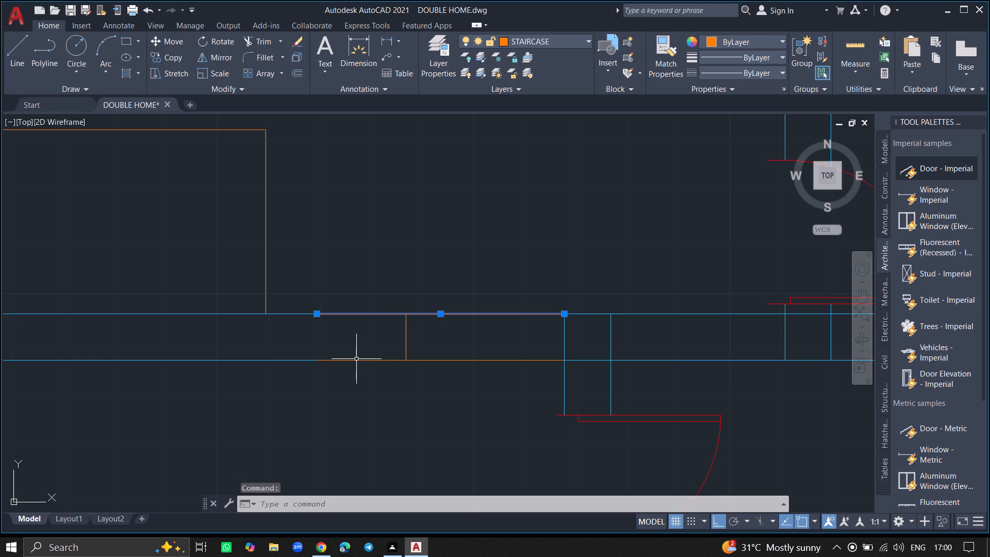
{"action": "left_click", "coordinate": [355, 360]}
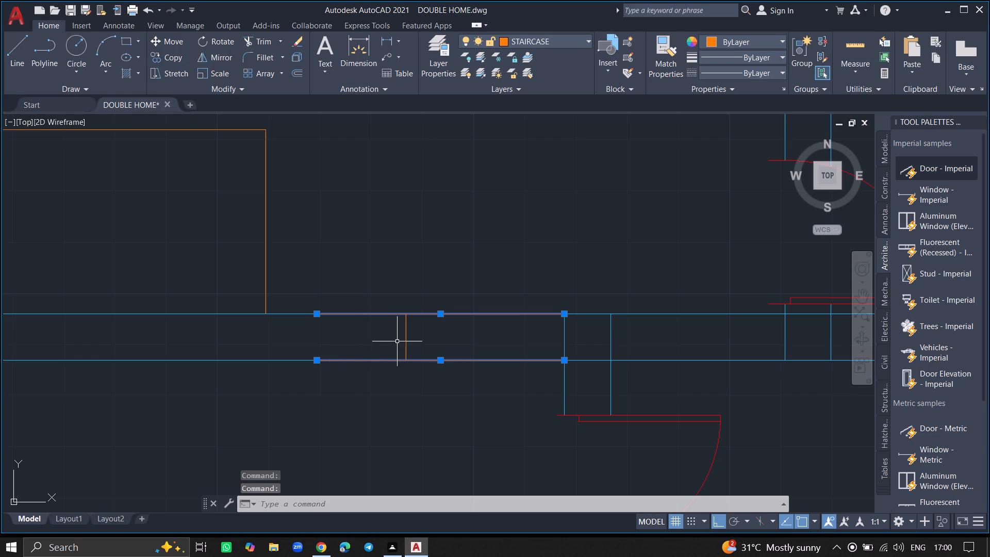
{"action": "left_click", "coordinate": [405, 341]}
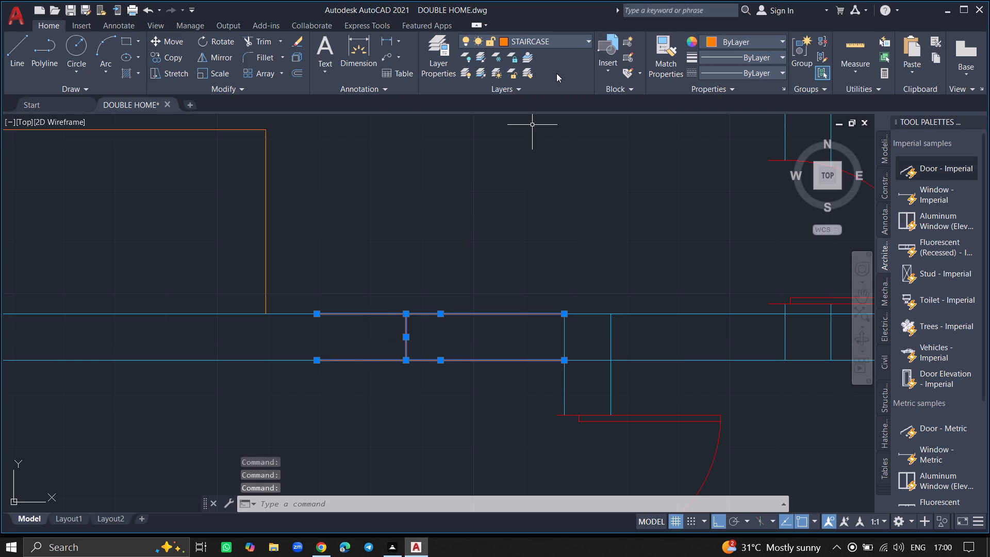
{"action": "left_click", "coordinate": [558, 41]}
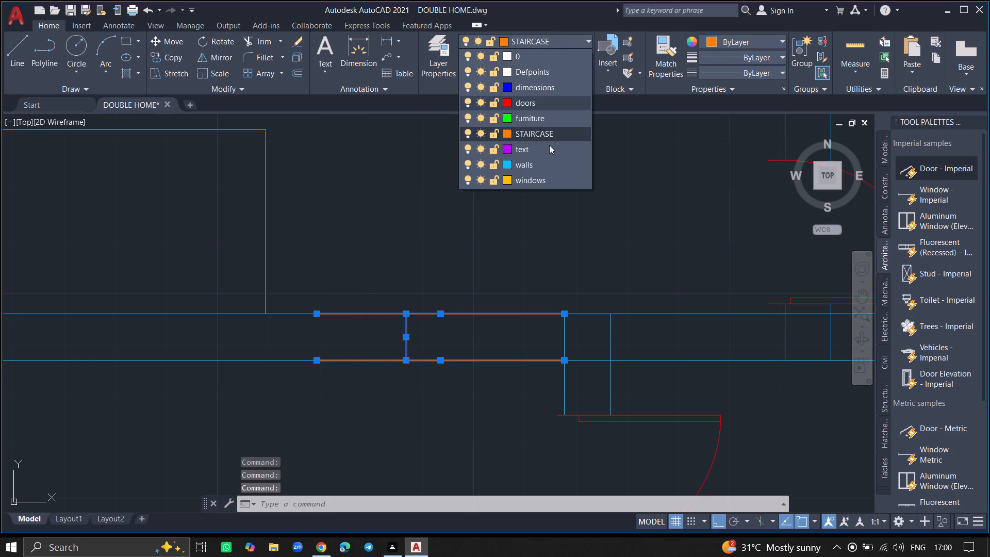
{"action": "left_click", "coordinate": [548, 160]}
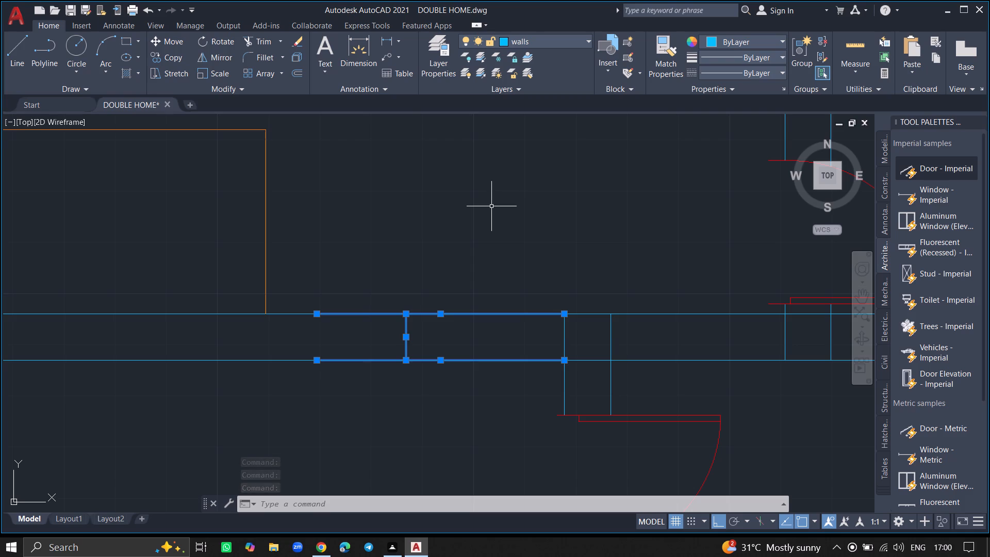
{"action": "key", "text": "Escape"}
Trim both bridging lines between the new end line and the east partition to reopen the passage.
{"action": "type", "text": "TRIM"}
{"action": "key", "text": "Return"}
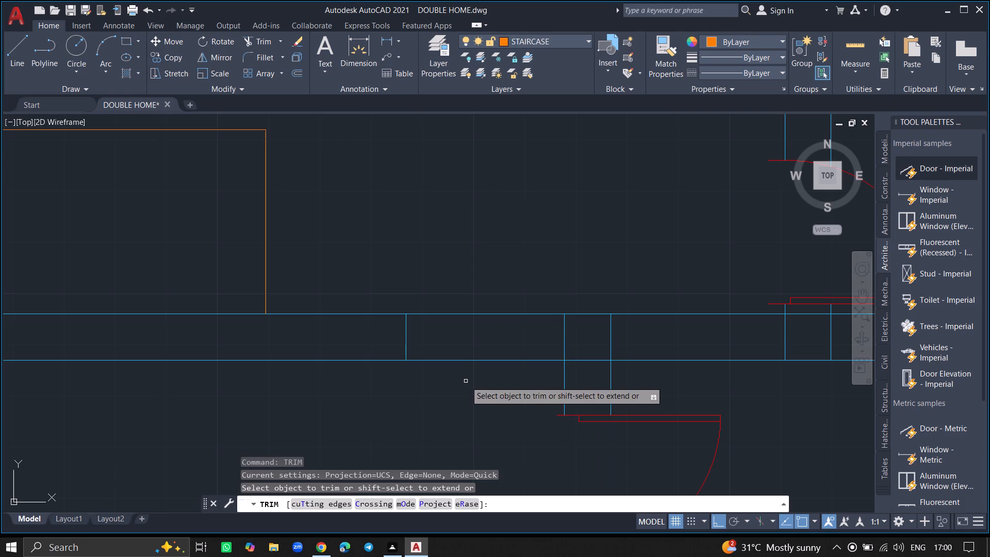
{"action": "left_click", "coordinate": [468, 361]}
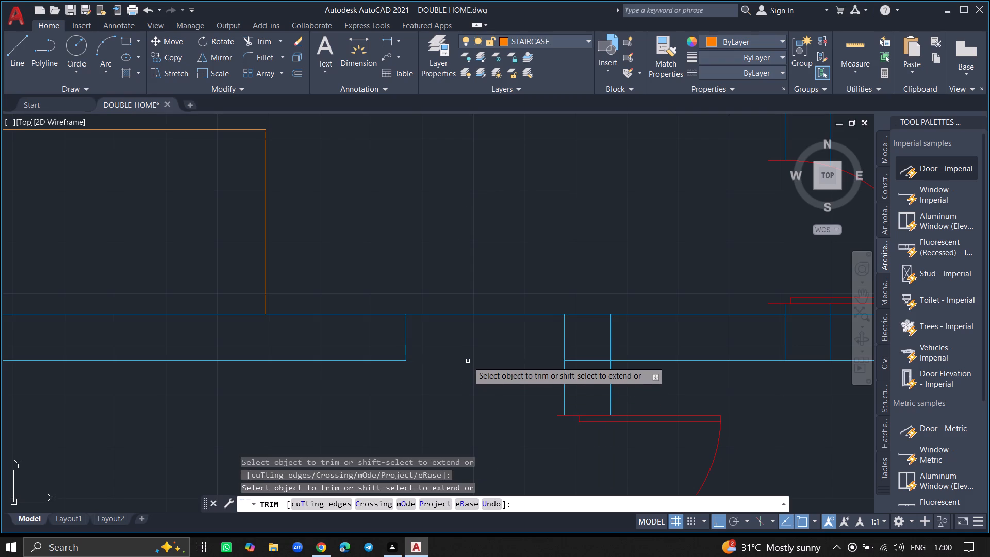
{"action": "left_click", "coordinate": [478, 315]}
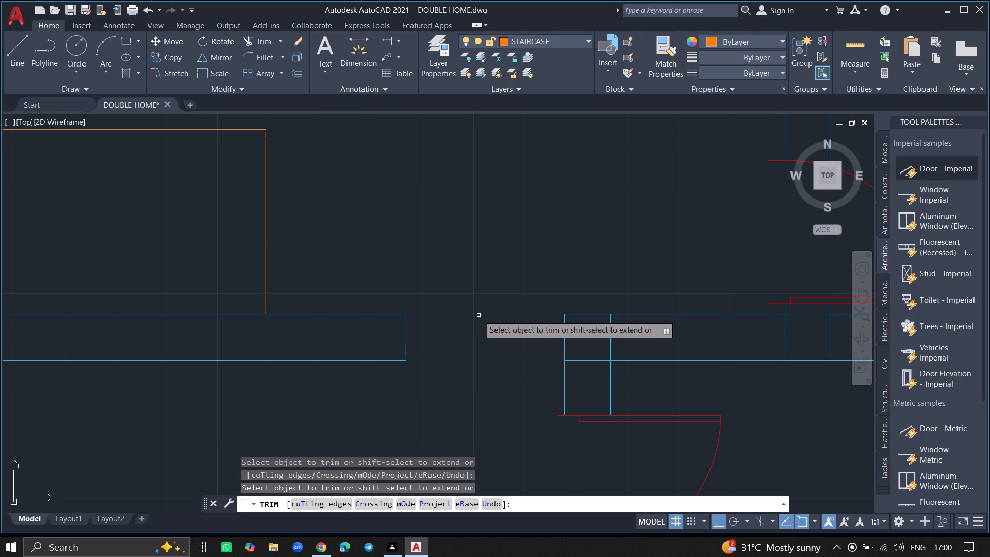
Delete the vertical end line closing the east side of the southern staircase flight.
{"action": "key", "text": "Return"}
{"action": "scroll", "coordinate": [464, 348], "scroll_direction": "down", "scroll_amount": 4, "text": "ctrl"}
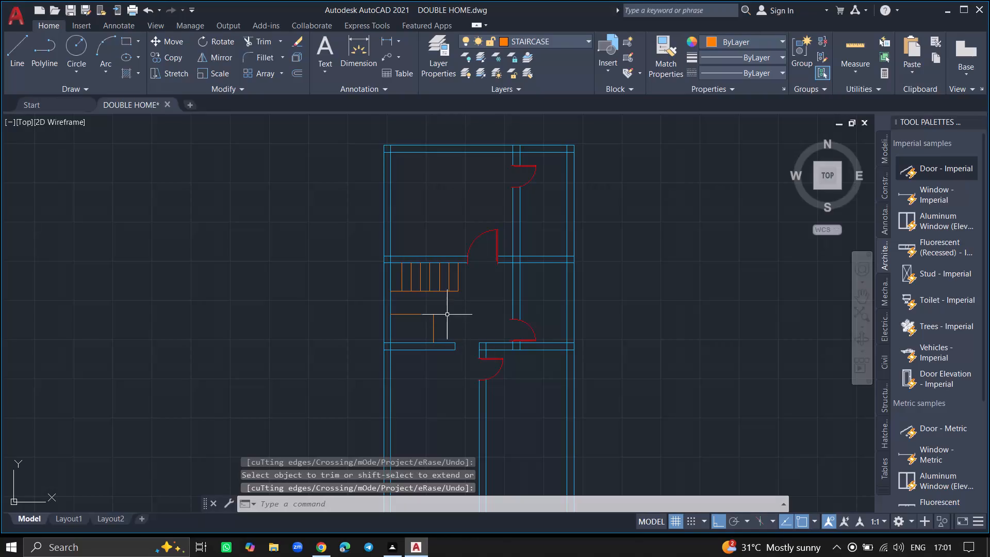
{"action": "scroll", "coordinate": [440, 301], "scroll_direction": "up", "scroll_amount": 1, "text": "ctrl"}
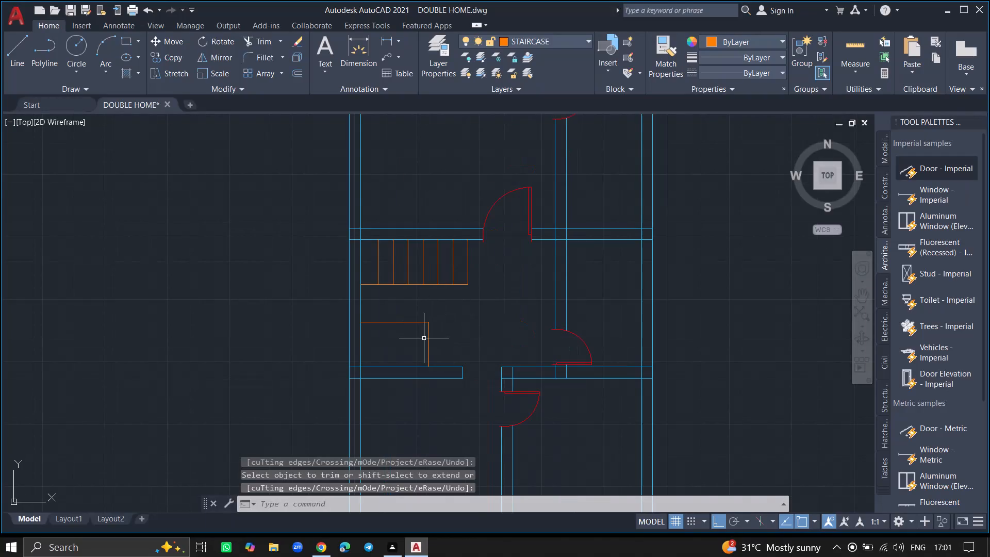
{"action": "scroll", "coordinate": [424, 338], "scroll_direction": "up", "scroll_amount": 3, "text": "ctrl"}
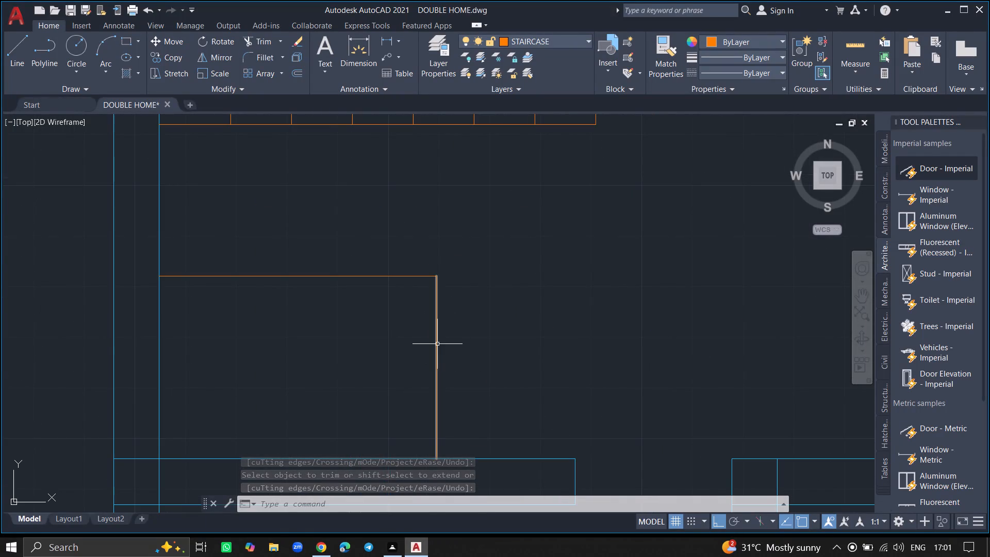
{"action": "left_click", "coordinate": [437, 344]}
{"action": "key", "text": "Delete"}
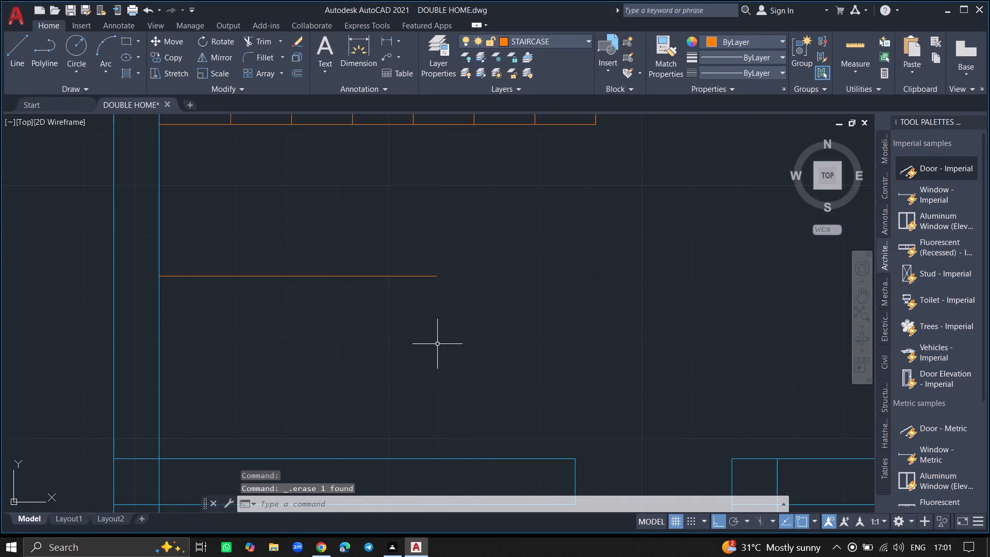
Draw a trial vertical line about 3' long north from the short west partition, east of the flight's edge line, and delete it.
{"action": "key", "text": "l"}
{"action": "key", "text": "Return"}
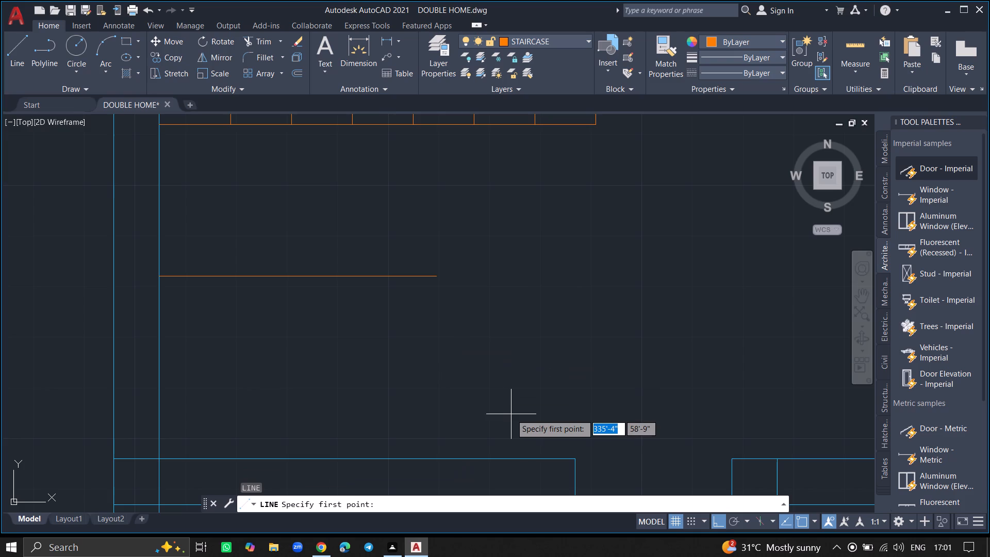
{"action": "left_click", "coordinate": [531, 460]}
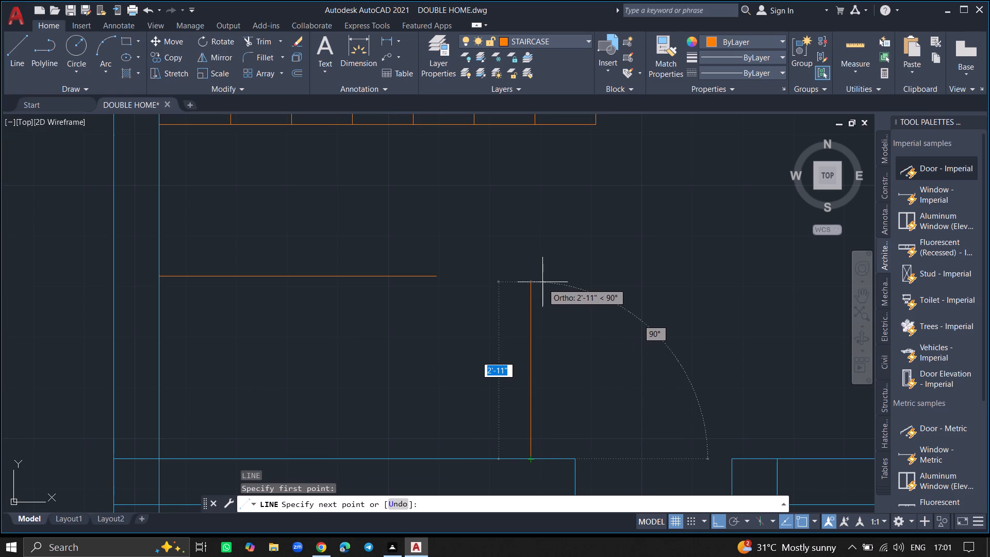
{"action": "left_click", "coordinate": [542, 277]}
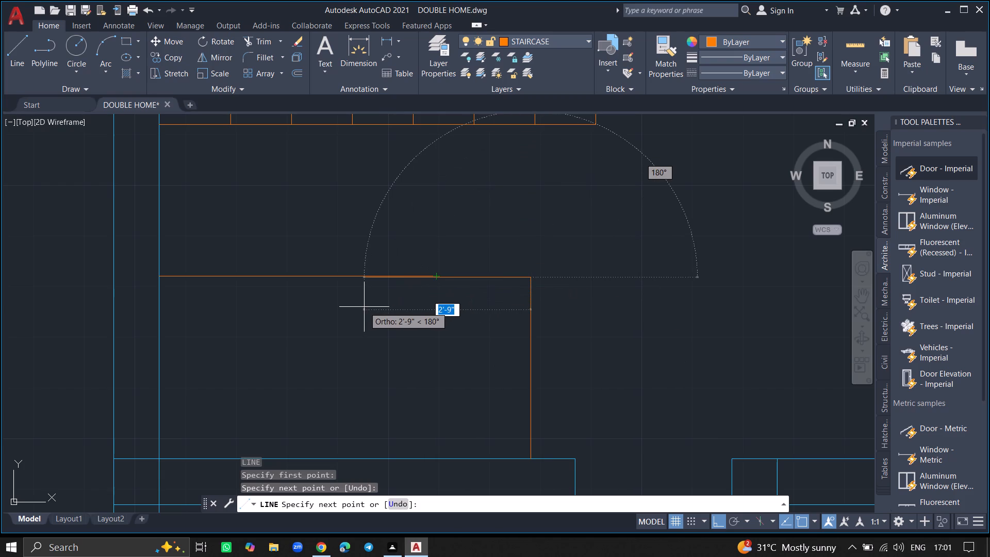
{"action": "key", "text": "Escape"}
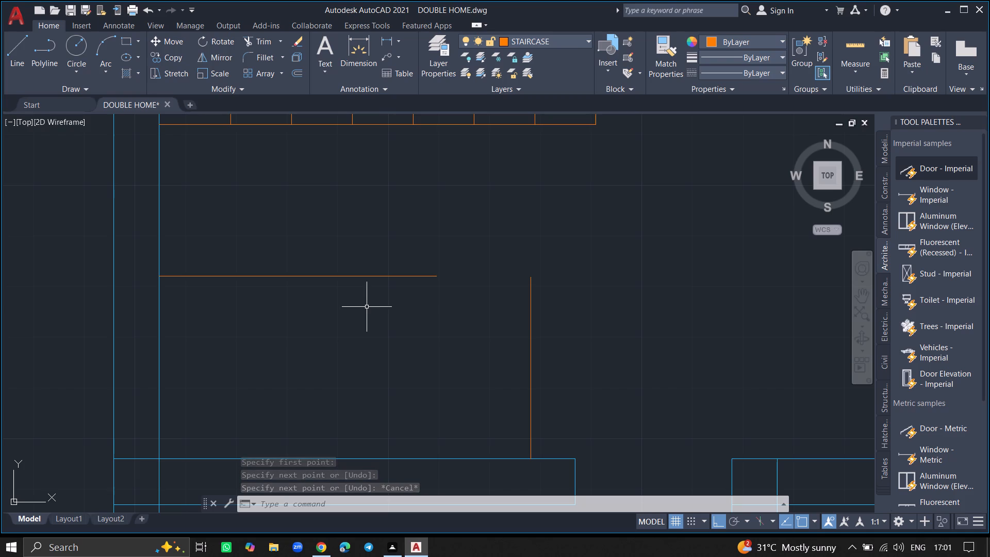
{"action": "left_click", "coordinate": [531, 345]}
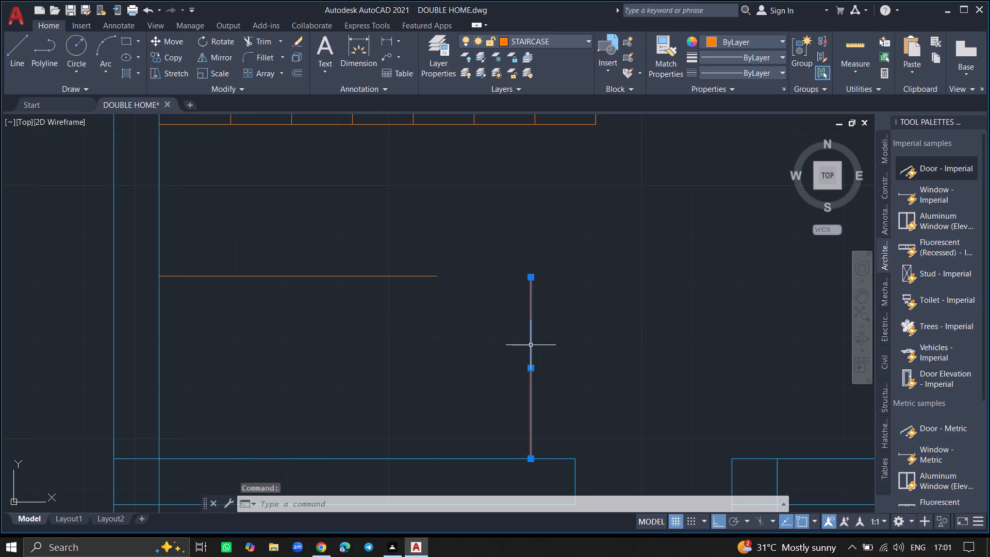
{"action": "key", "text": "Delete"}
Draw the southern flight's outline: 3' north from near the west partition's east end, continuing about 4'-11" west over the existing edge line.
{"action": "key", "text": "l"}
{"action": "key", "text": "Return"}
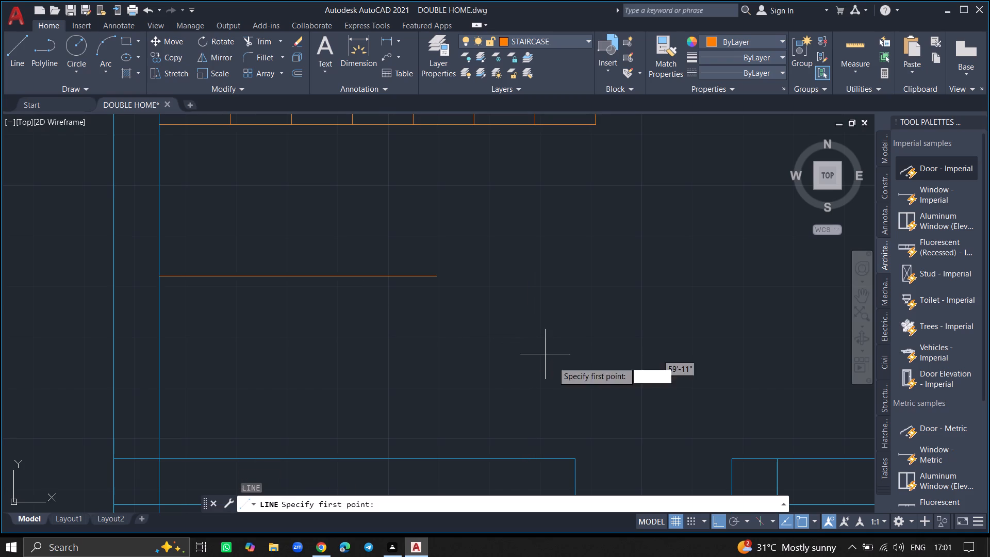
{"action": "left_click", "coordinate": [554, 461]}
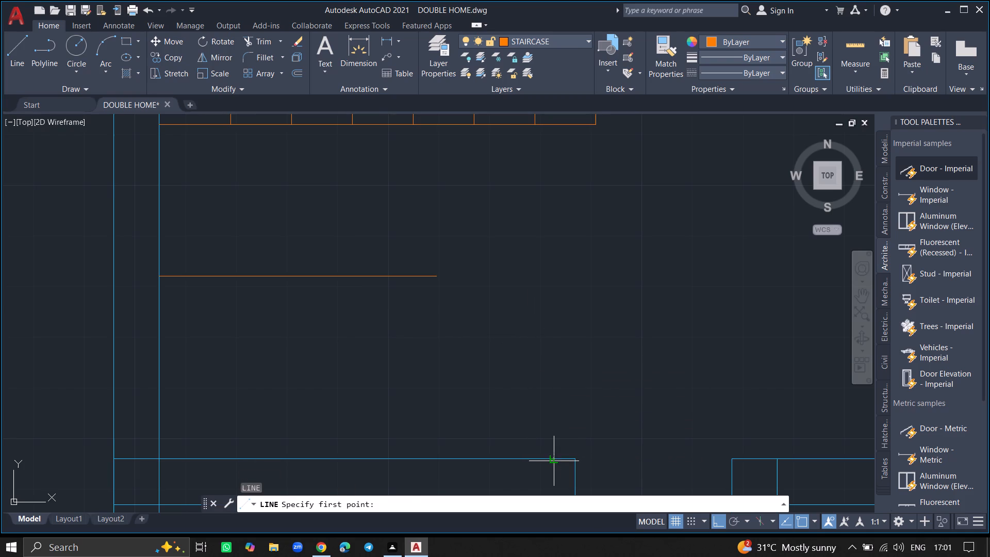
{"action": "type", "text": "3'"}
{"action": "key", "text": "Return"}
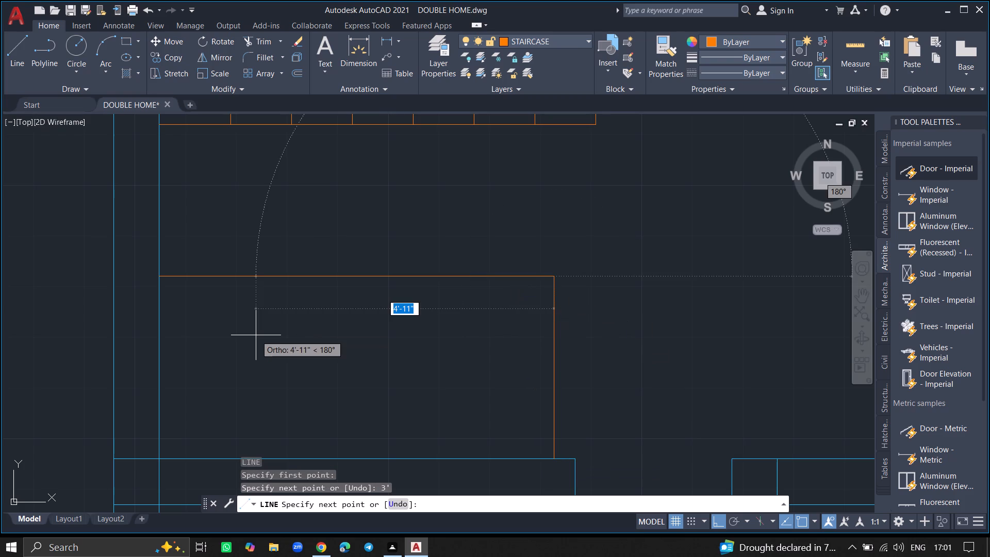
{"action": "left_click", "coordinate": [256, 335]}
{"action": "key", "text": "Return"}
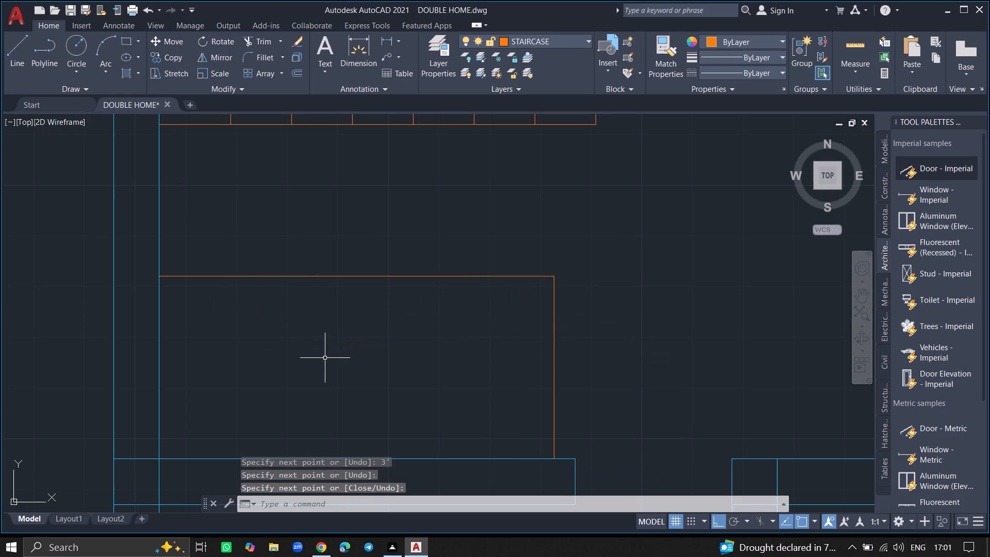
{"action": "key", "text": "l"}
{"action": "key", "text": "Escape"}
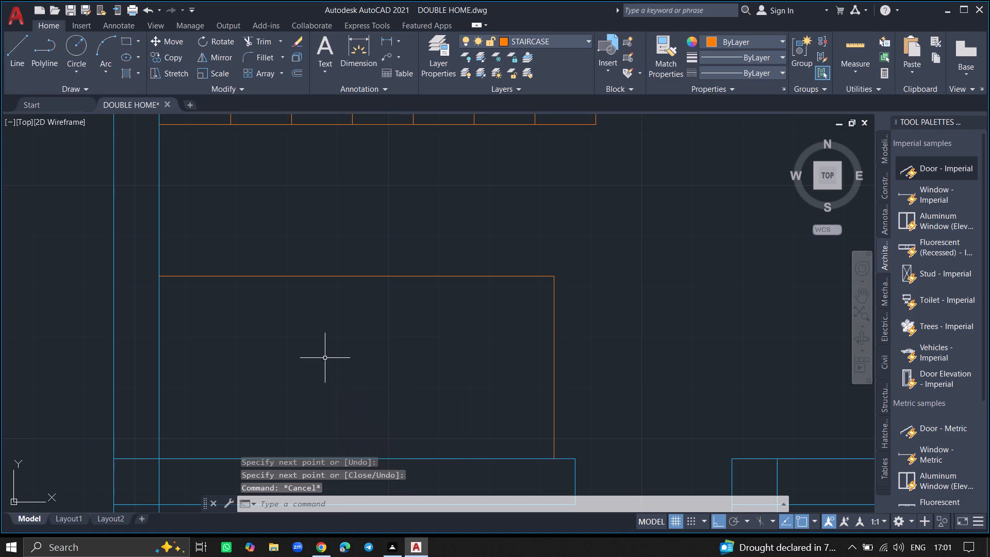
Offset the southern flight's east end line westward four times at 1'-0" spacing to form the treads.
{"action": "type", "text": "OFFSET"}
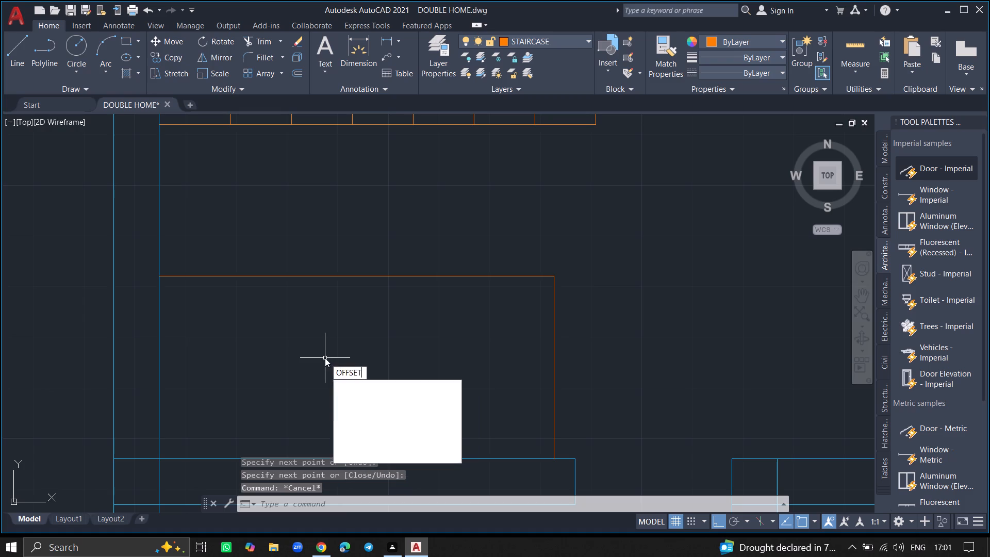
{"action": "key", "text": "Return"}
{"action": "key", "text": "Return"}
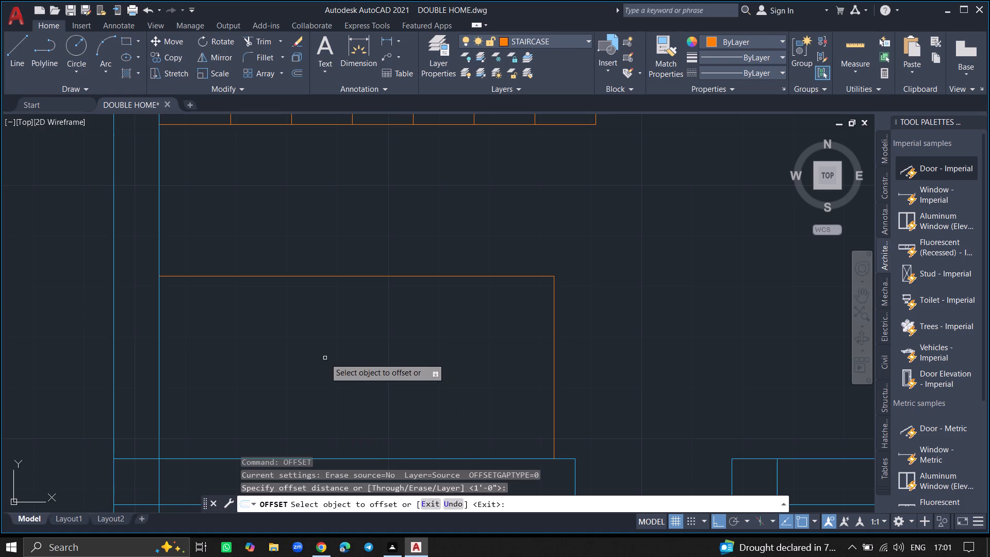
{"action": "left_click", "coordinate": [554, 355]}
{"action": "left_click", "coordinate": [540, 355]}
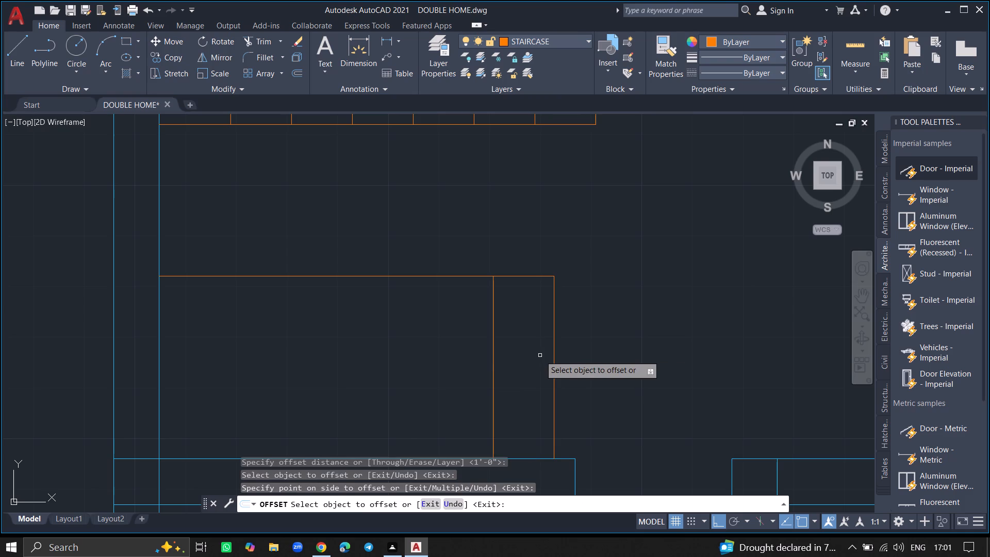
{"action": "scroll", "coordinate": [540, 355], "scroll_direction": "down", "scroll_amount": 2, "text": "ctrl"}
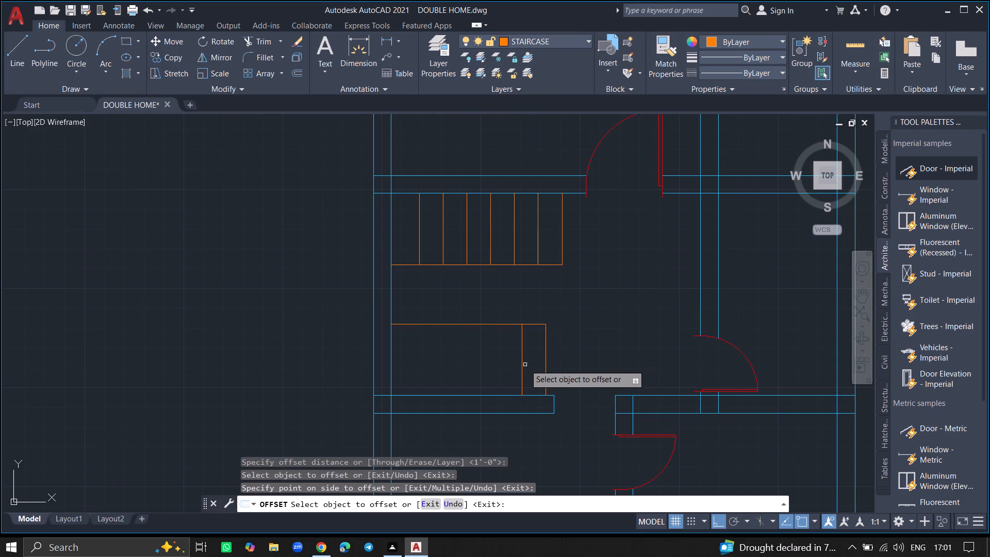
{"action": "left_click", "coordinate": [523, 367]}
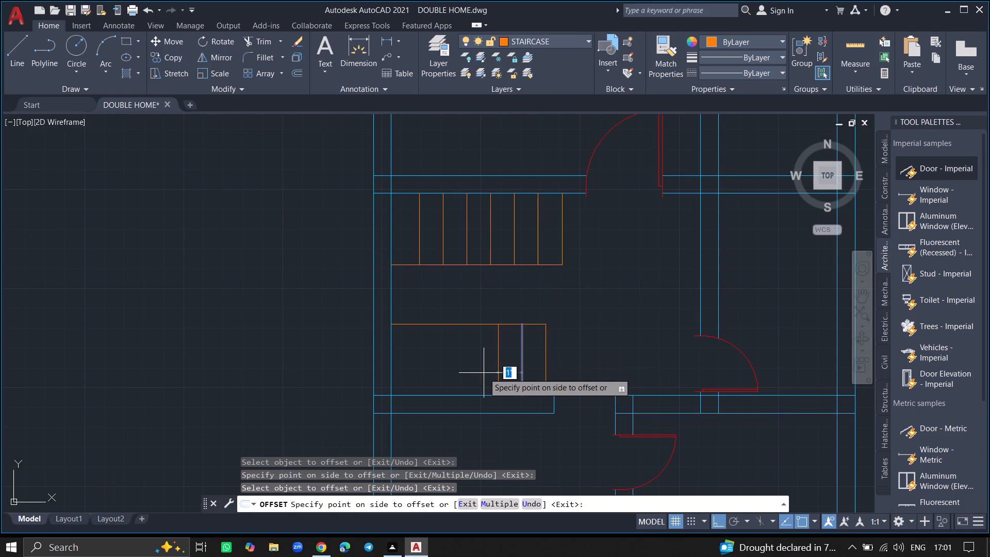
{"action": "left_click", "coordinate": [484, 373]}
{"action": "left_click", "coordinate": [500, 368]}
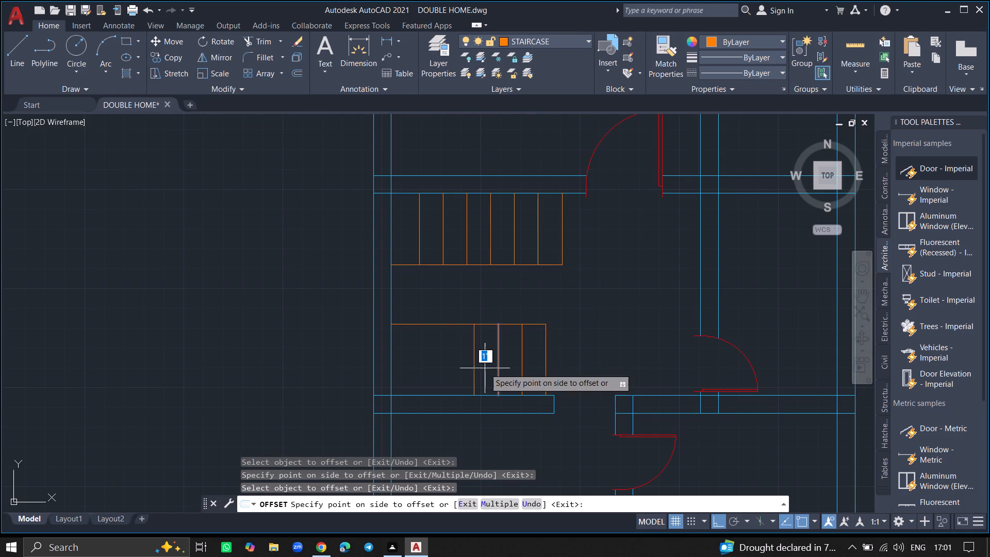
{"action": "left_click", "coordinate": [485, 368]}
{"action": "left_click", "coordinate": [473, 368]}
{"action": "left_click", "coordinate": [456, 368]}
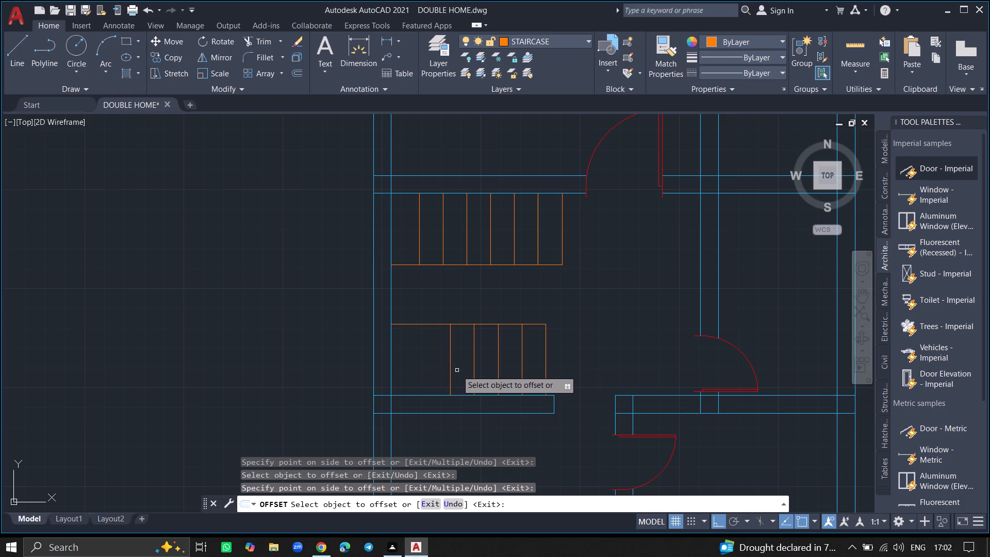
{"action": "key", "text": "Return"}
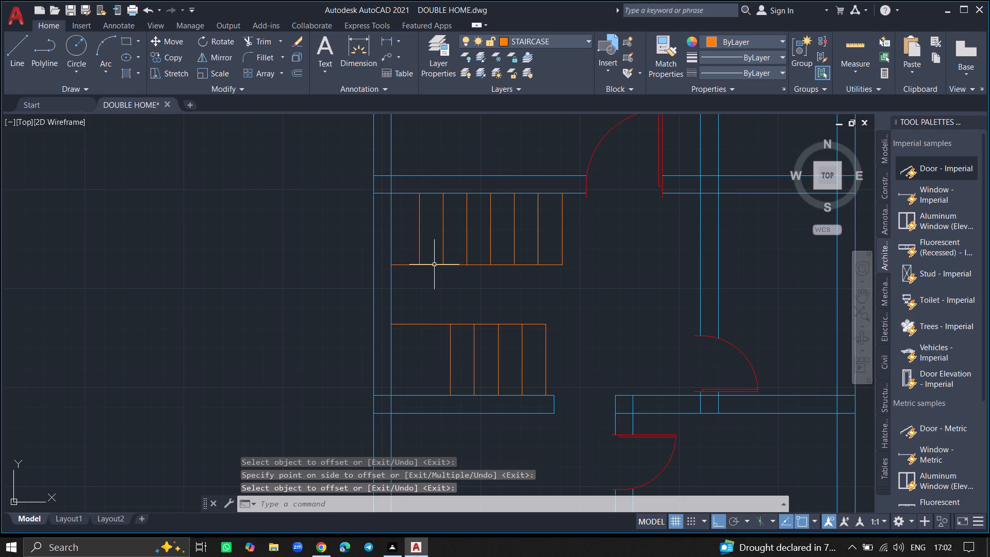
Delete the westernmost tread line of the northern staircase flight.
{"action": "left_click", "coordinate": [420, 249]}
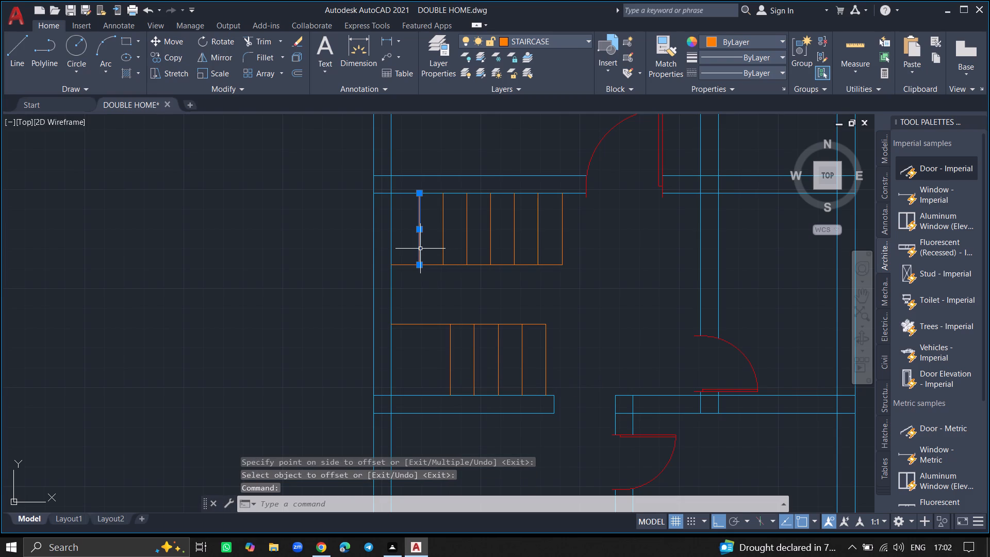
{"action": "key", "text": "Delete"}
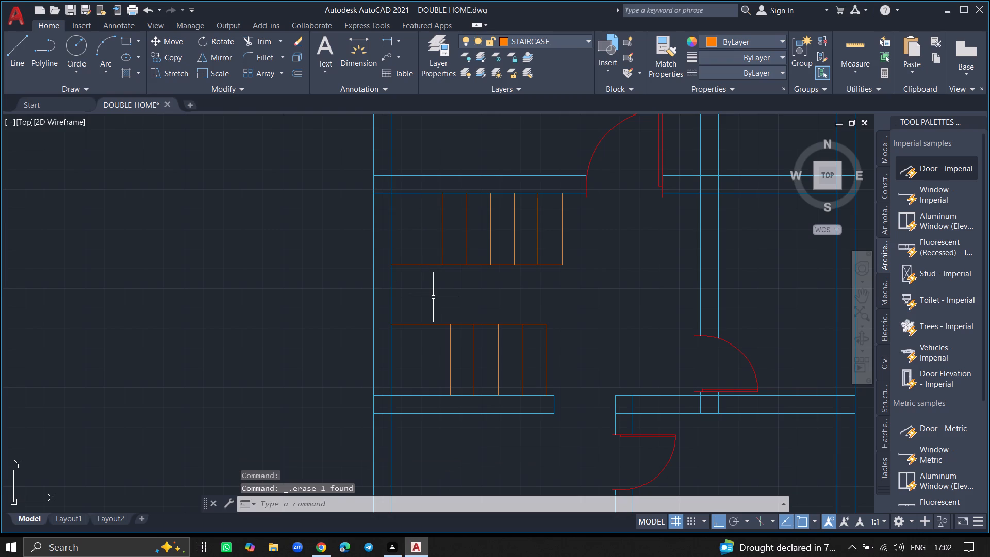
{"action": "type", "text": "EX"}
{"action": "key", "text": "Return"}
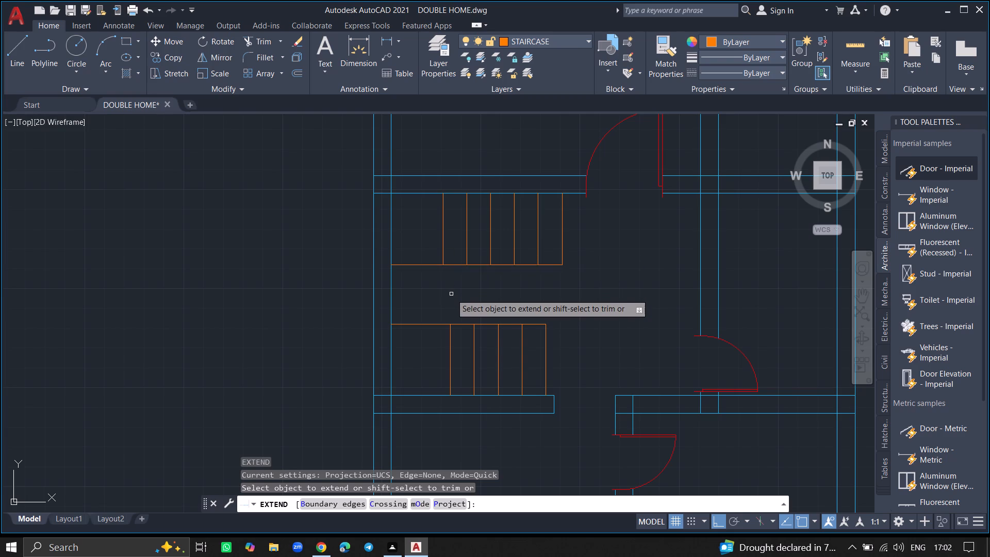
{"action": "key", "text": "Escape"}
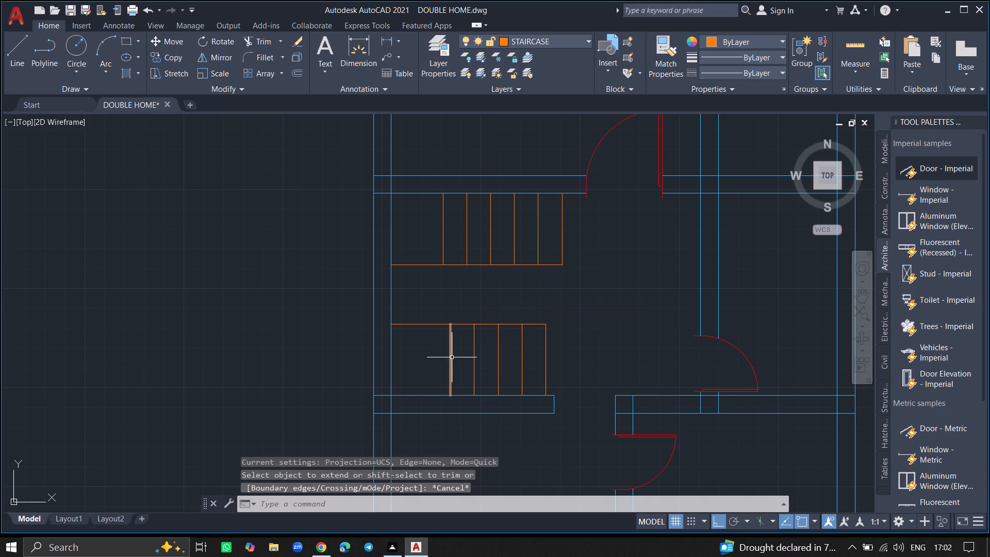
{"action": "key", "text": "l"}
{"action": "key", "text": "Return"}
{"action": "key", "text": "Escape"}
Offset the southern flight's north edge line northward twice at 1'-0" spacing into the gap between the flights.
{"action": "type", "text": "OFFSET"}
{"action": "key", "text": "Return"}
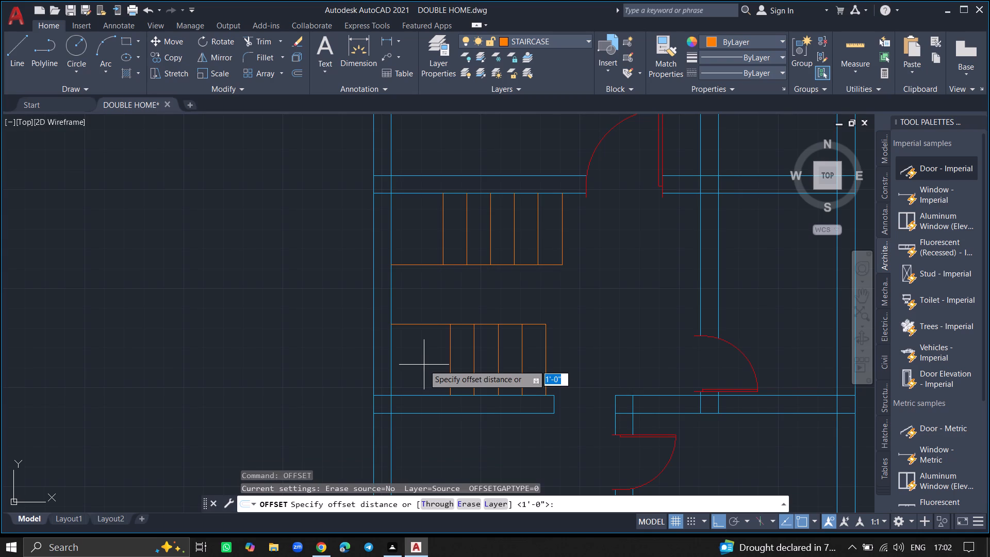
{"action": "key", "text": "Return"}
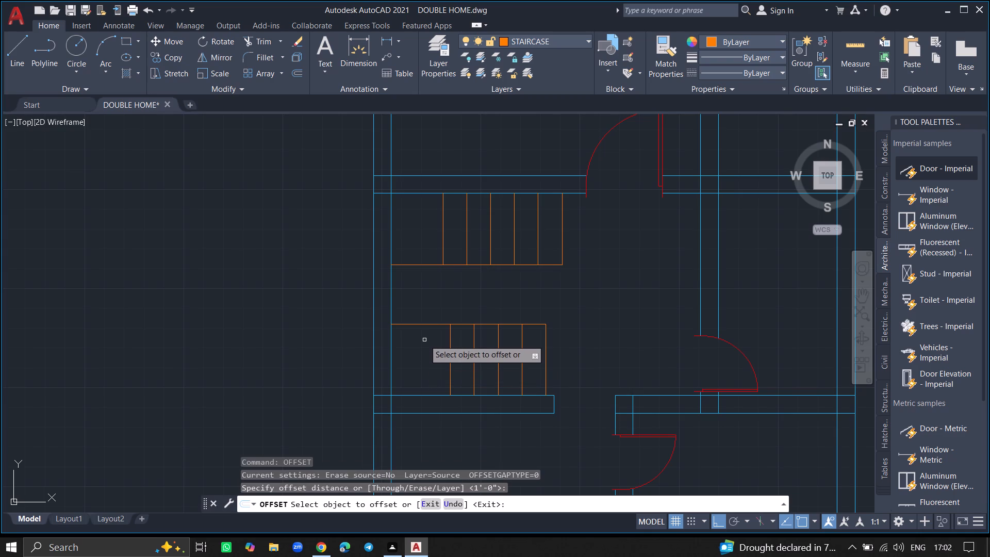
{"action": "left_click", "coordinate": [424, 322]}
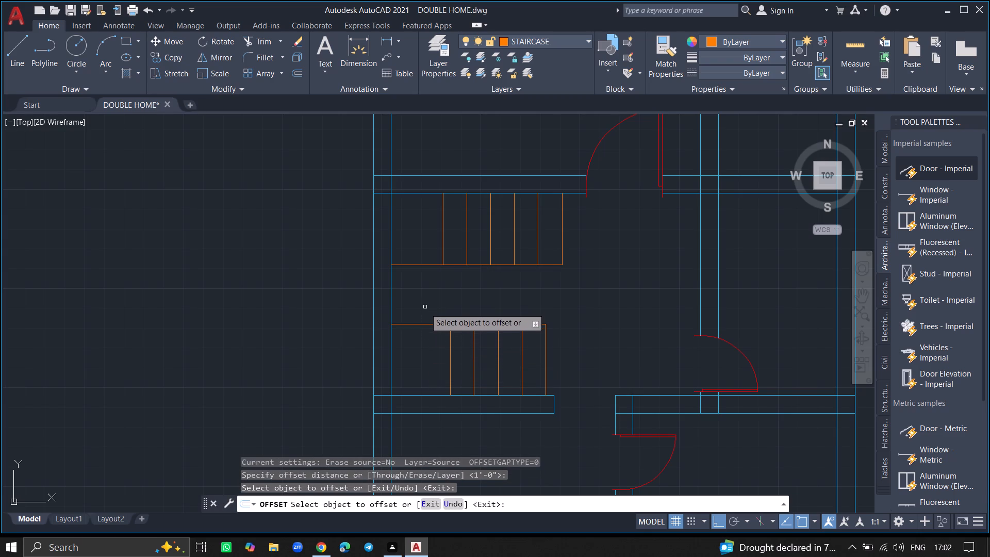
{"action": "left_click", "coordinate": [423, 323]}
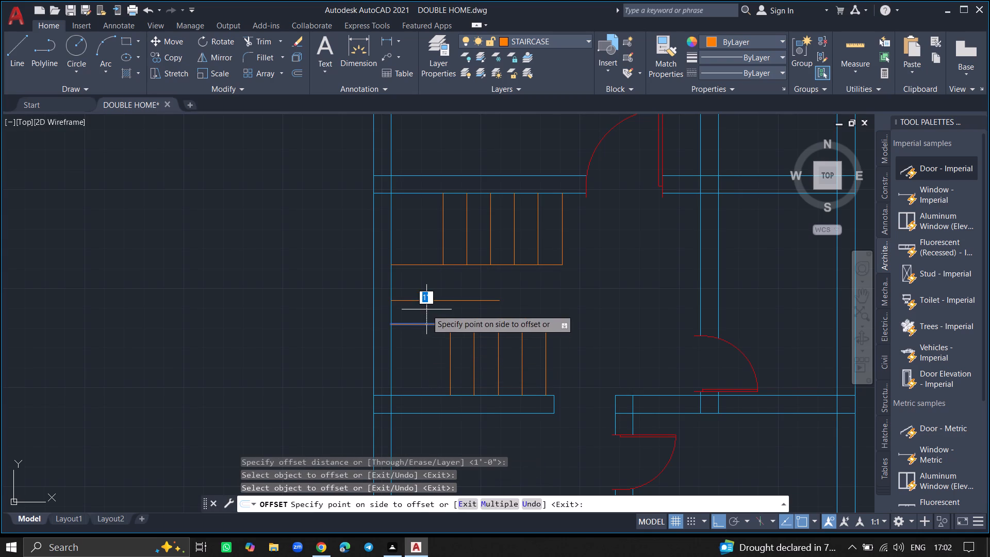
{"action": "left_click", "coordinate": [426, 309]}
{"action": "left_click", "coordinate": [426, 301]}
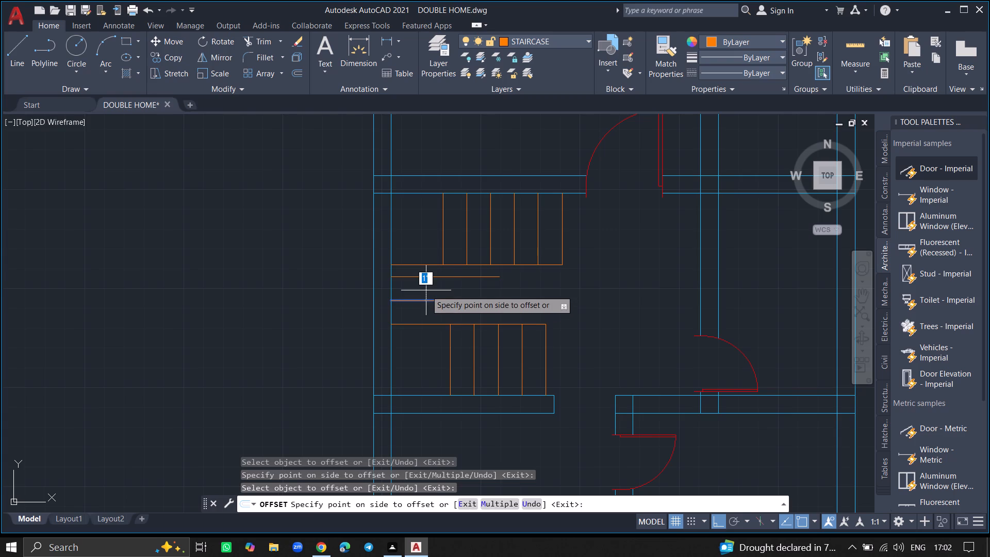
{"action": "left_click", "coordinate": [426, 290]}
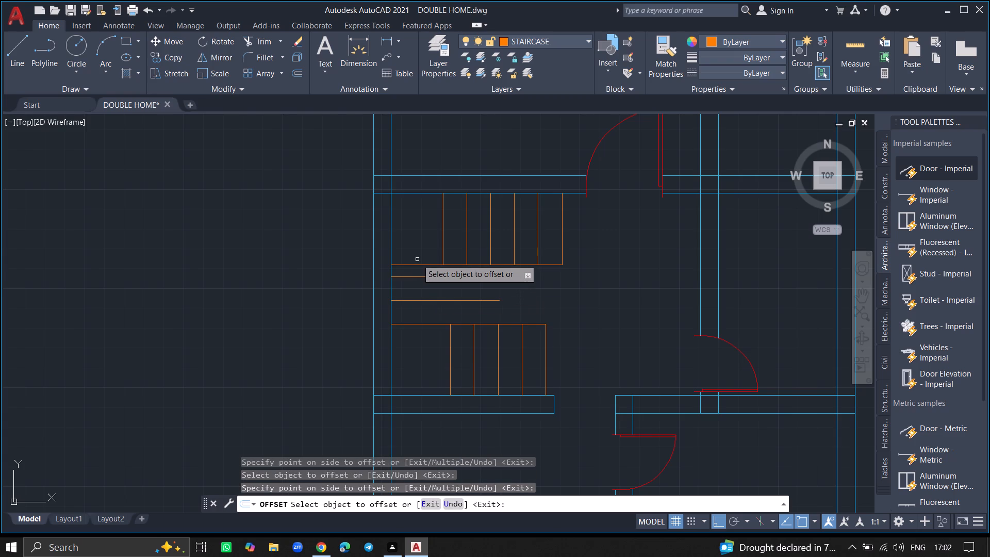
{"action": "key", "text": "Return"}
Trim the northern flight's south edge line between the outer wall and the westernmost tread line.
{"action": "scroll", "coordinate": [417, 259], "scroll_direction": "up", "scroll_amount": 3, "text": "ctrl"}
{"action": "type", "text": "TRIM"}
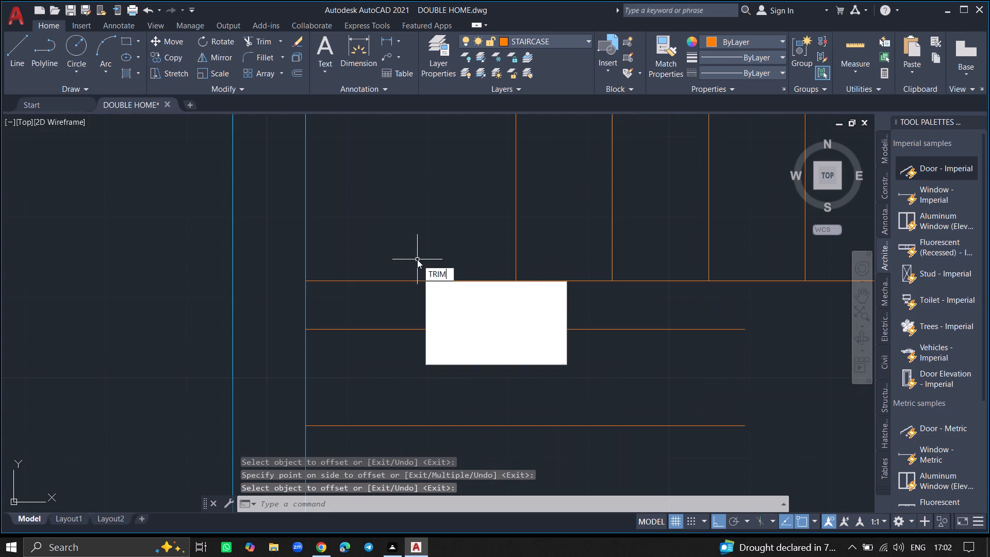
{"action": "key", "text": "Return"}
{"action": "left_click", "coordinate": [414, 282]}
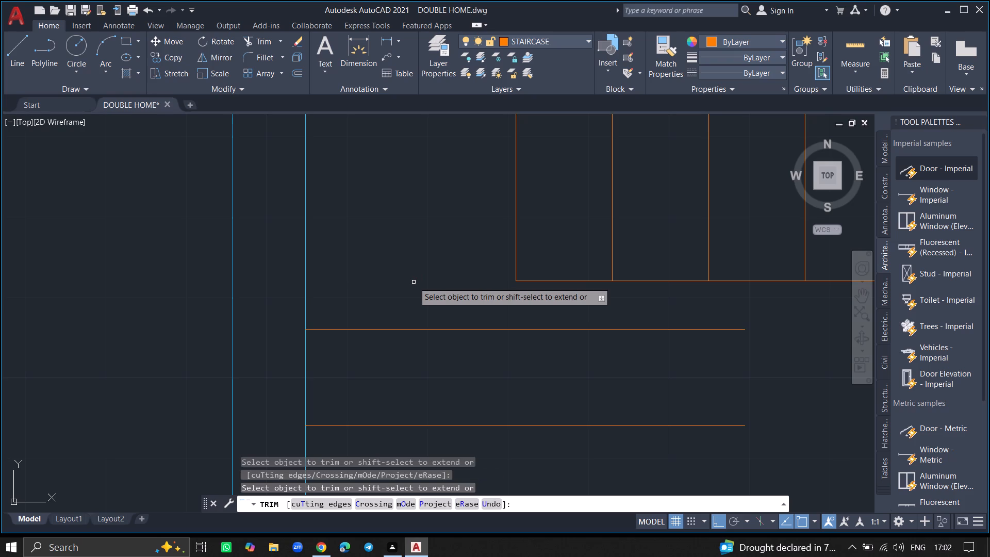
{"action": "key", "text": "Return"}
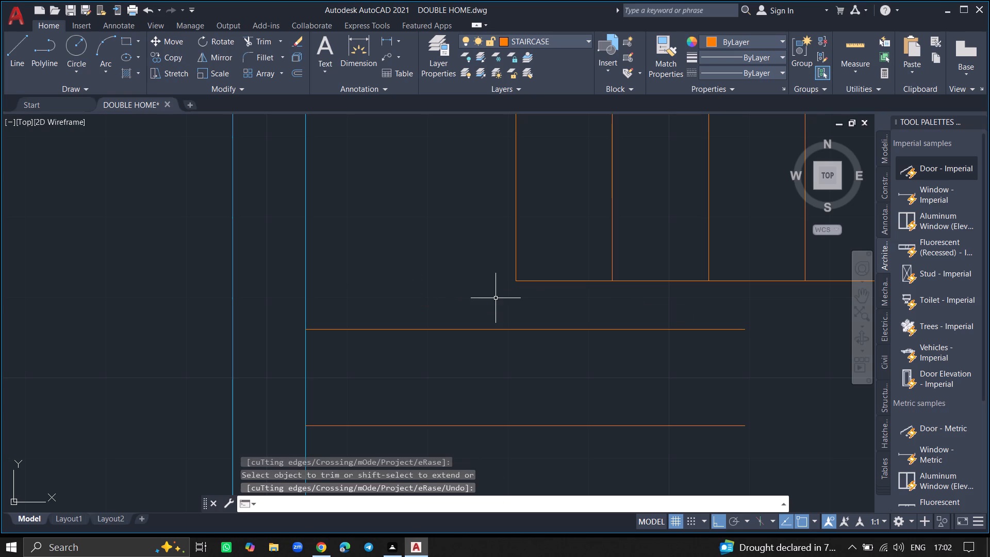
Extend the northern flight's westernmost tread line south across the gap and southern flight to the partition wall.
{"action": "scroll", "coordinate": [496, 298], "scroll_direction": "down", "scroll_amount": 3, "text": "ctrl"}
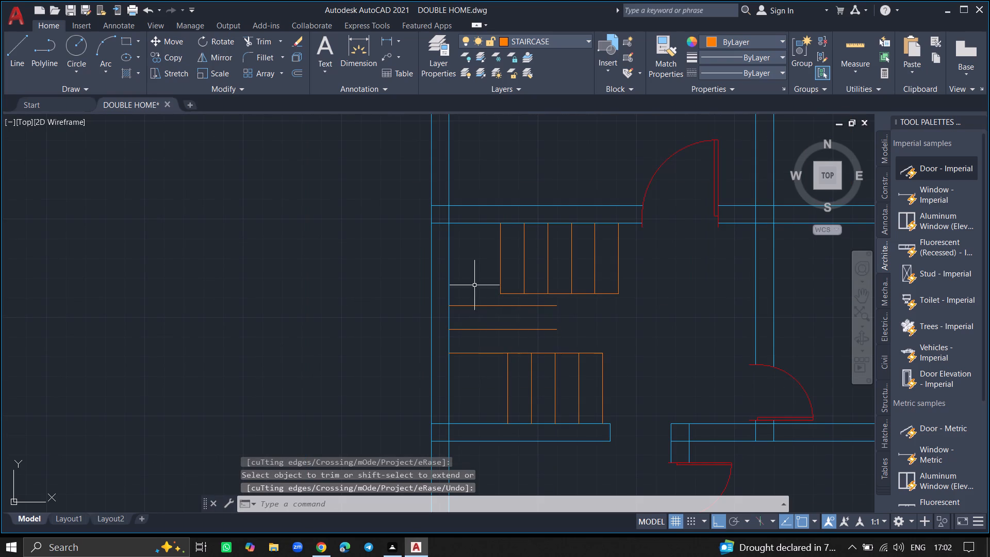
{"action": "type", "text": "EX"}
{"action": "key", "text": "Return"}
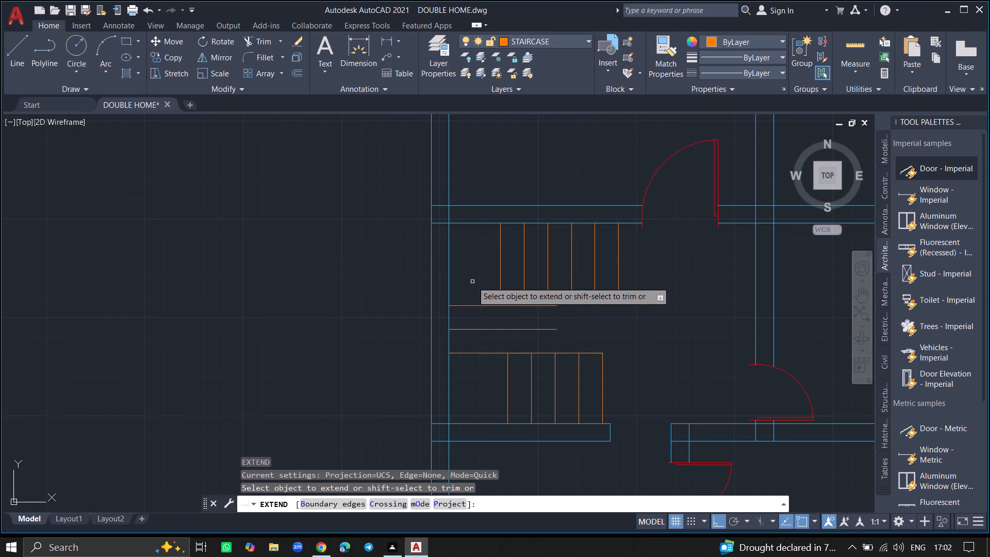
{"action": "left_click", "coordinate": [500, 277]}
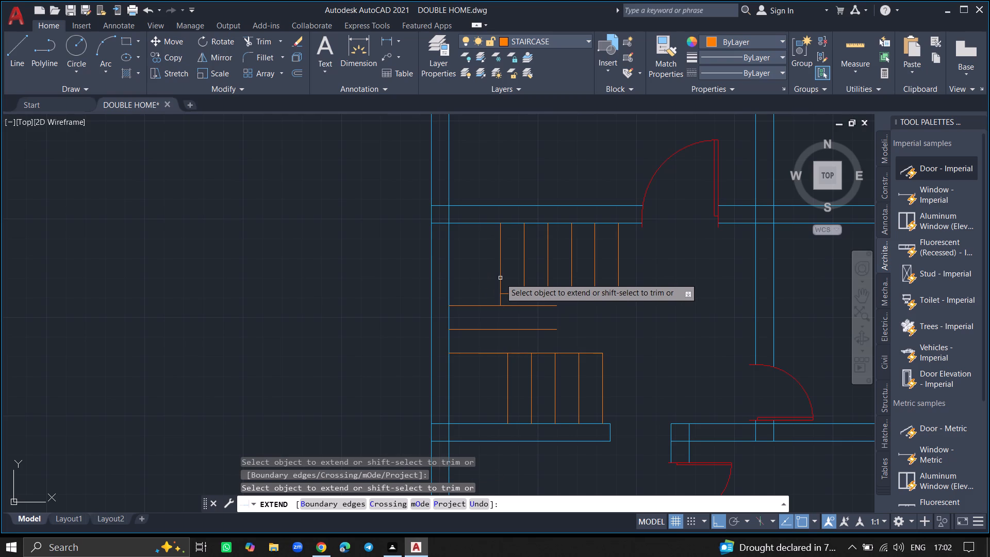
{"action": "left_click", "coordinate": [502, 283]}
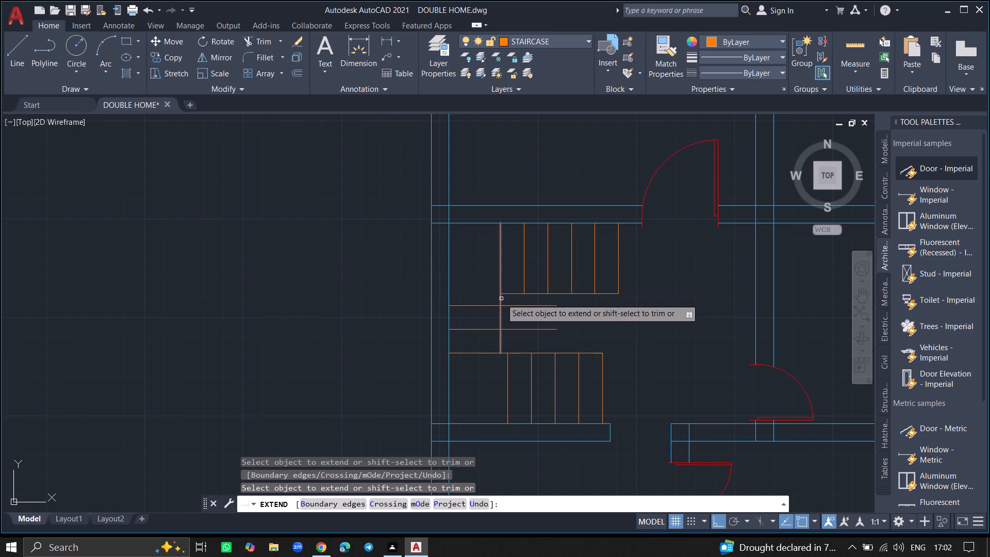
{"action": "left_click", "coordinate": [501, 304]}
{"action": "left_click", "coordinate": [501, 315]}
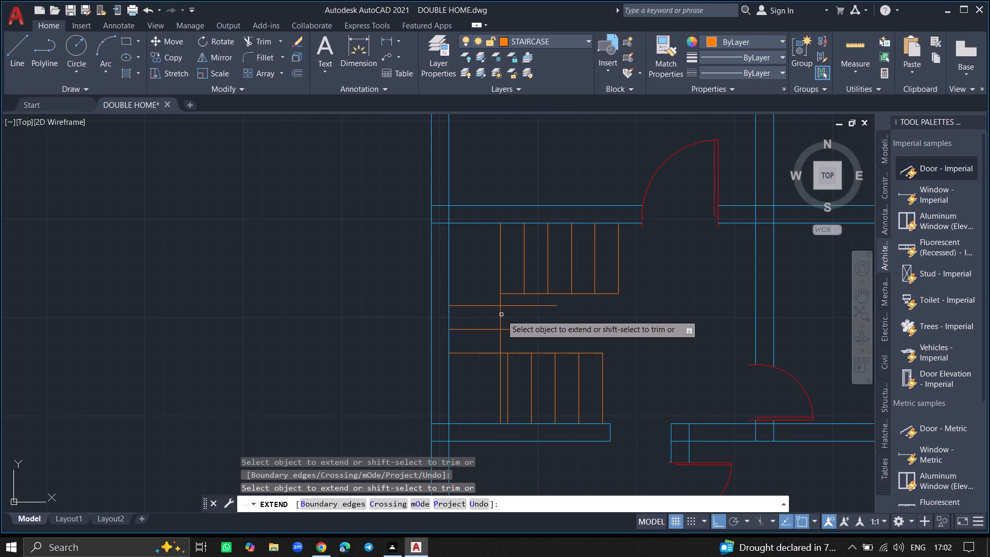
{"action": "key", "text": "Return"}
Delete the southern flight's four original tread lines and its east end line, keeping the extended line.
{"action": "scroll", "coordinate": [518, 370], "scroll_direction": "up", "scroll_amount": 2, "text": "ctrl"}
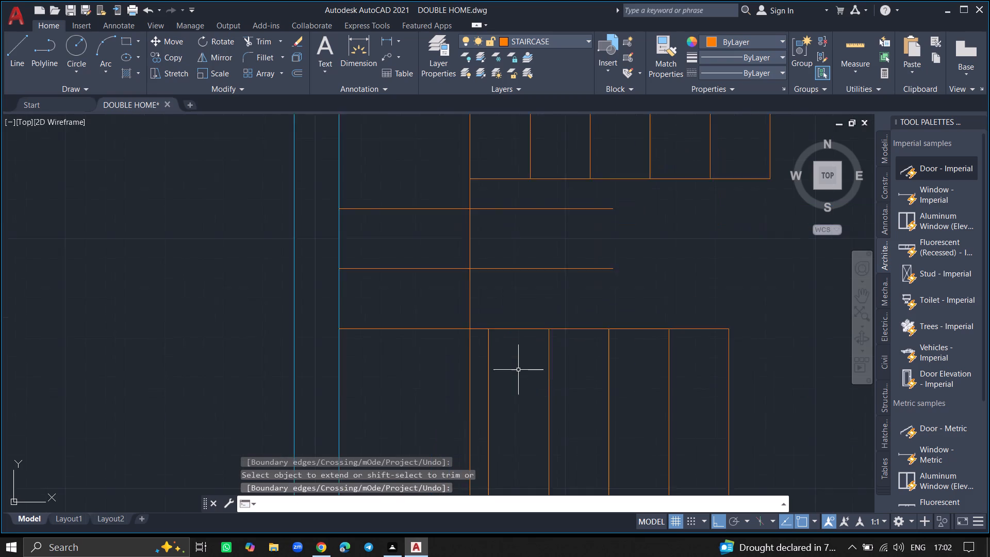
{"action": "scroll", "coordinate": [518, 370], "scroll_direction": "up", "scroll_amount": 2, "text": "ctrl"}
{"action": "left_click", "coordinate": [440, 378]}
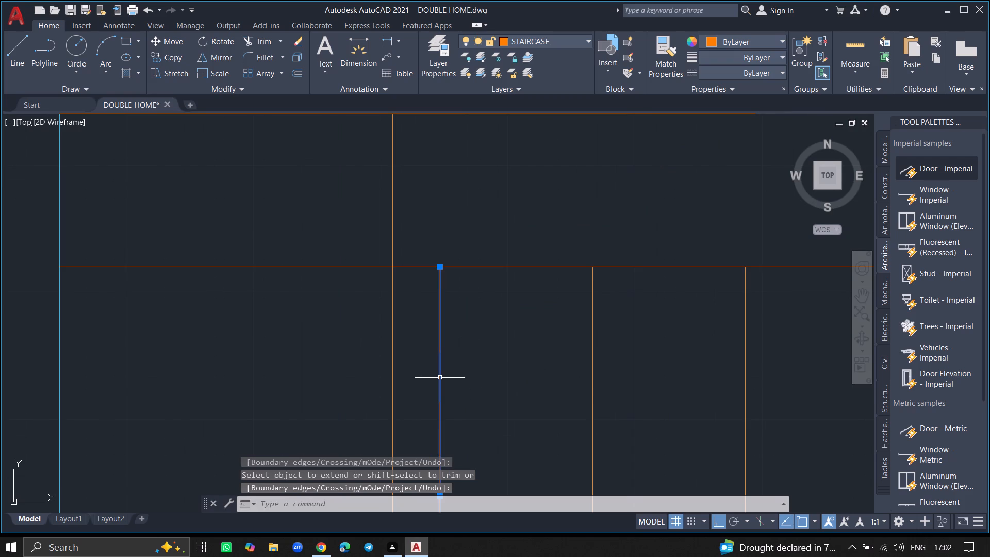
{"action": "key", "text": "Delete"}
{"action": "scroll", "coordinate": [440, 378], "scroll_direction": "down", "scroll_amount": 6, "text": "ctrl"}
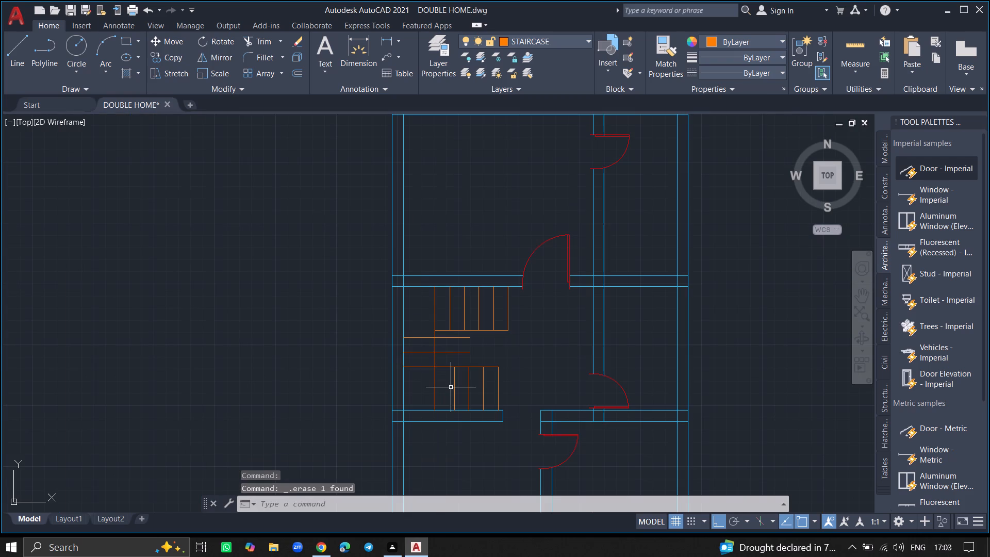
{"action": "left_click", "coordinate": [454, 387]}
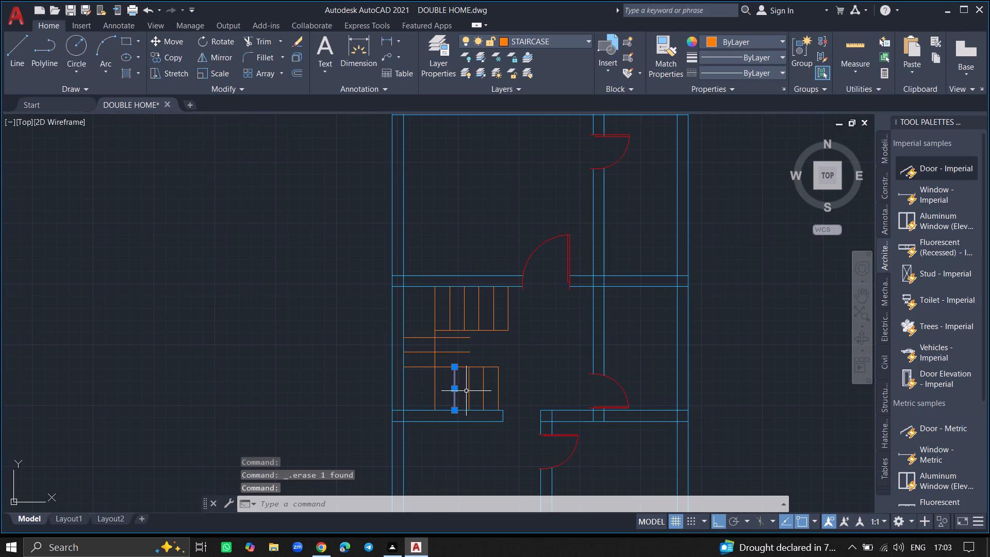
{"action": "left_click", "coordinate": [469, 391]}
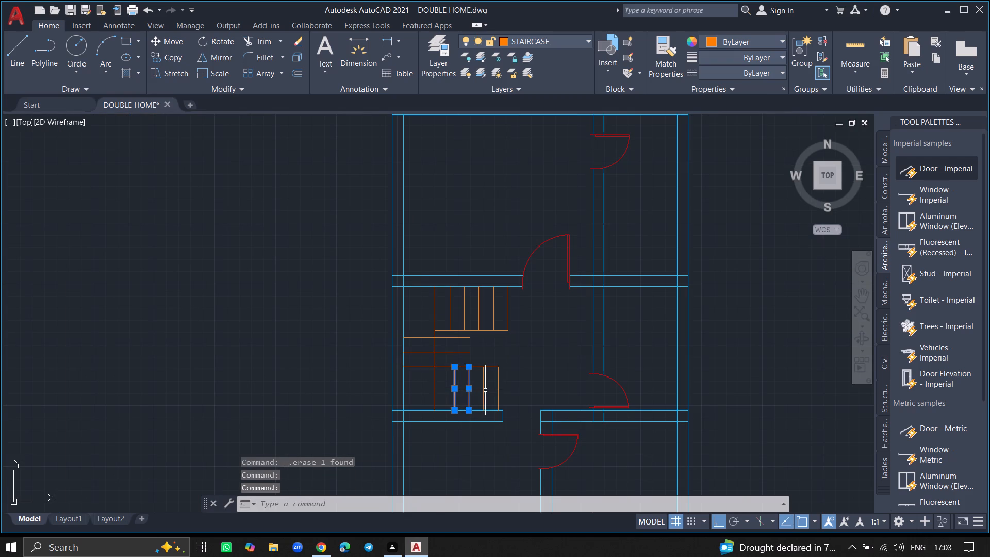
{"action": "left_click", "coordinate": [484, 390]}
{"action": "left_click", "coordinate": [499, 392]}
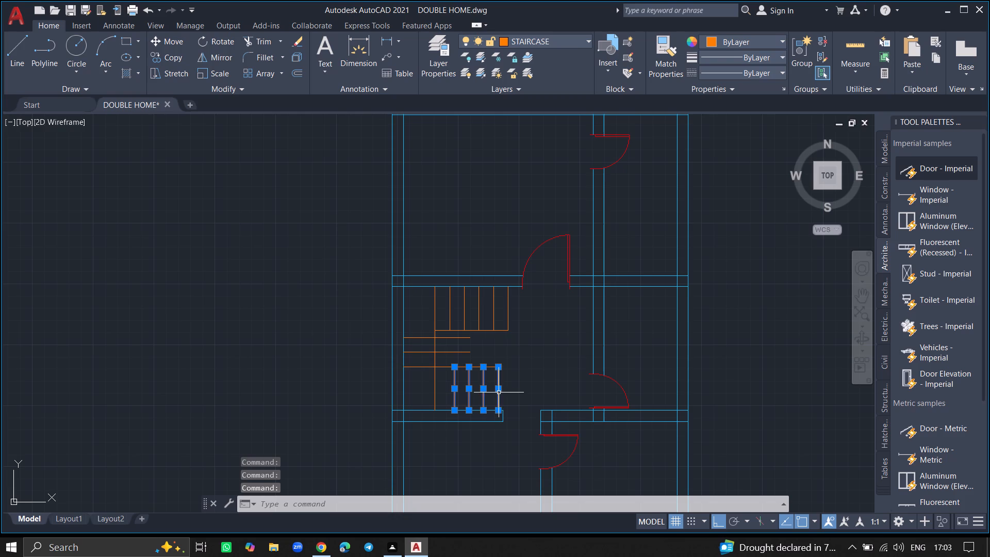
{"action": "key", "text": "Delete"}
Offset the extended vertical line eastward four times at 1'-0" spacing to form aligned treads across both flights.
{"action": "scroll", "coordinate": [499, 392], "scroll_direction": "up", "scroll_amount": 4, "text": "ctrl"}
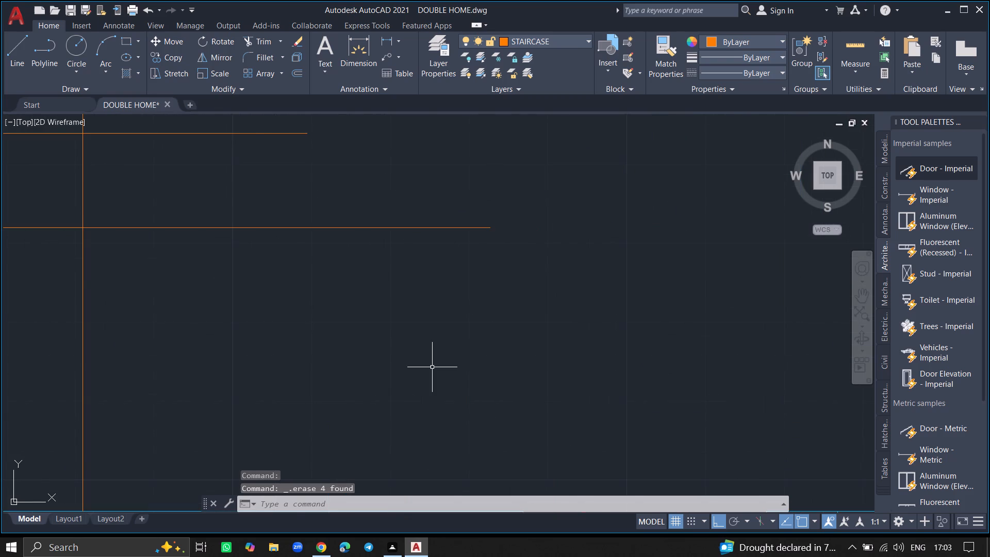
{"action": "scroll", "coordinate": [432, 367], "scroll_direction": "down", "scroll_amount": 3, "text": "ctrl"}
{"action": "type", "text": "OFFSET"}
{"action": "key", "text": "Return"}
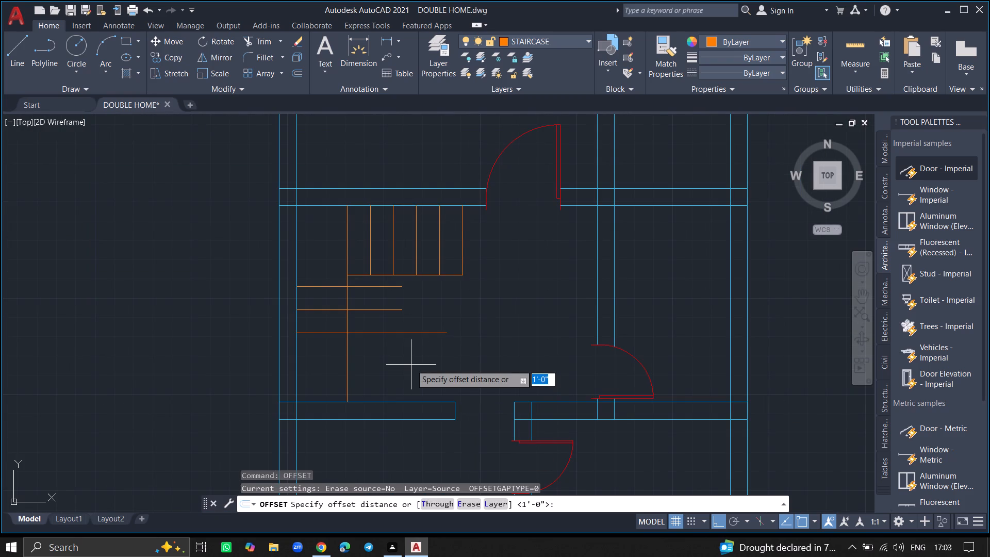
{"action": "key", "text": "Return"}
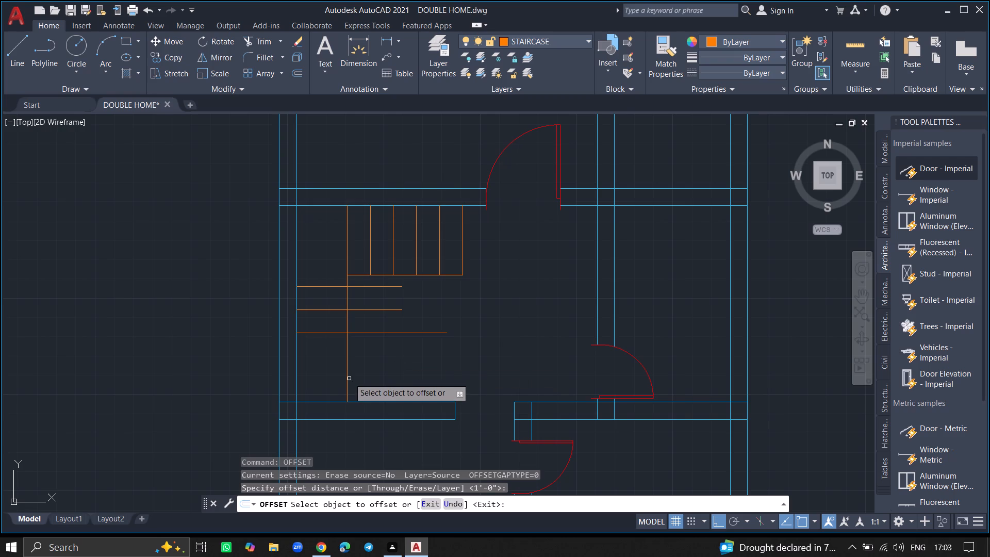
{"action": "left_click", "coordinate": [347, 376]}
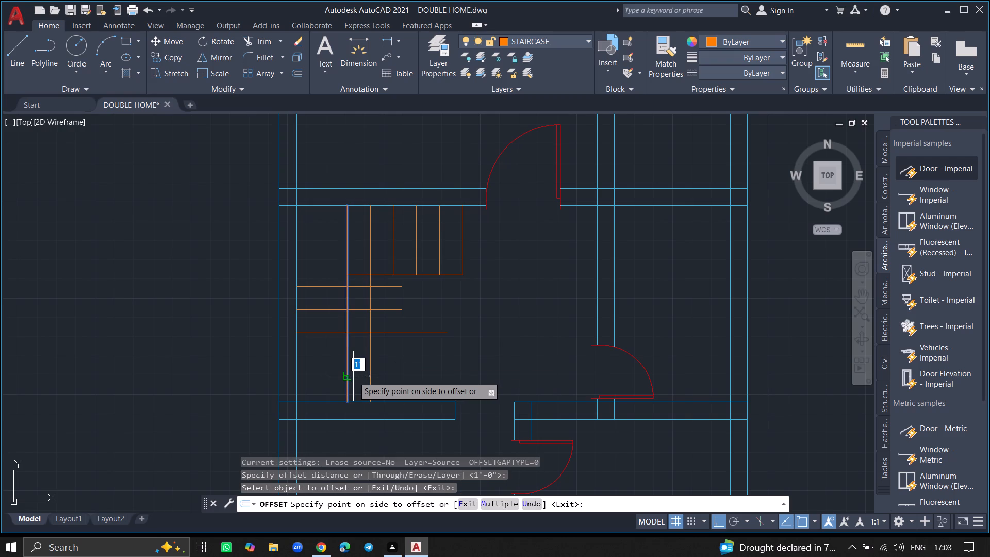
{"action": "left_click", "coordinate": [354, 376]}
{"action": "left_click", "coordinate": [371, 375]}
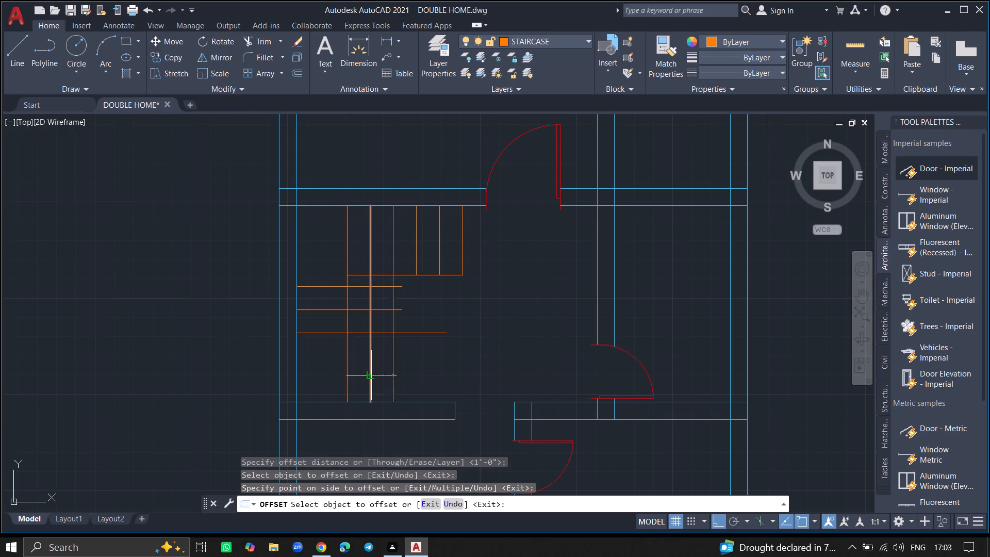
{"action": "left_click", "coordinate": [383, 375]}
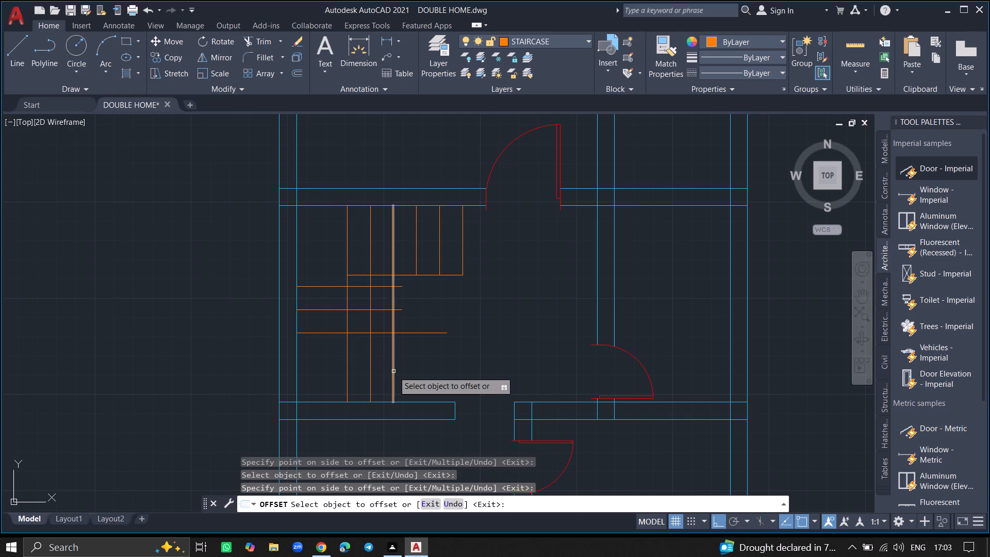
{"action": "left_click", "coordinate": [393, 371]}
{"action": "left_click", "coordinate": [401, 371]}
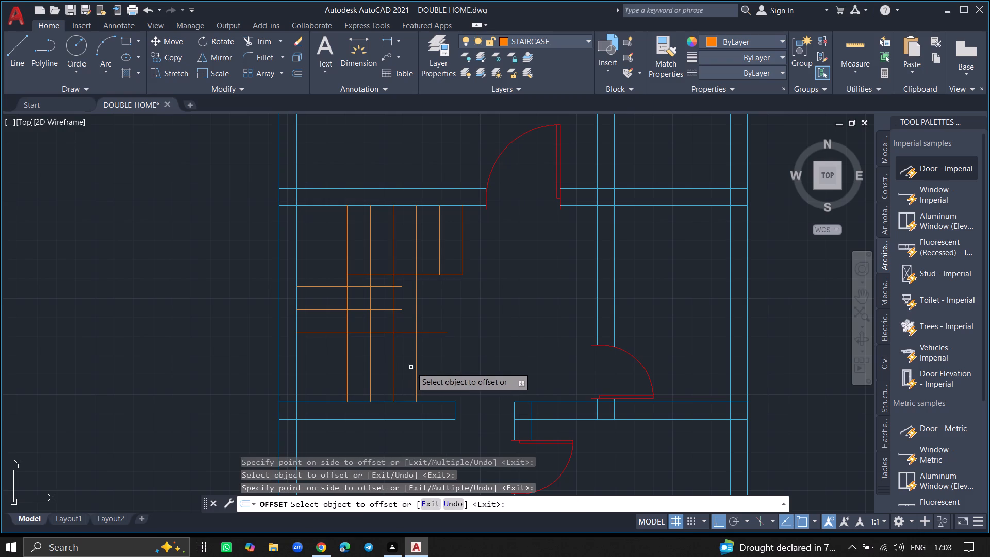
{"action": "left_click", "coordinate": [417, 367]}
{"action": "left_click", "coordinate": [429, 367]}
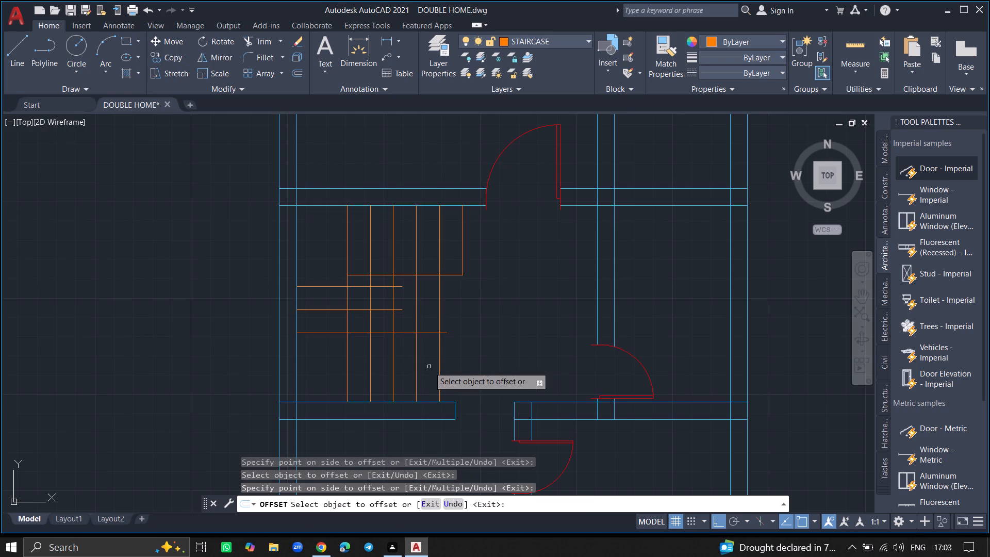
{"action": "key", "text": "Return"}
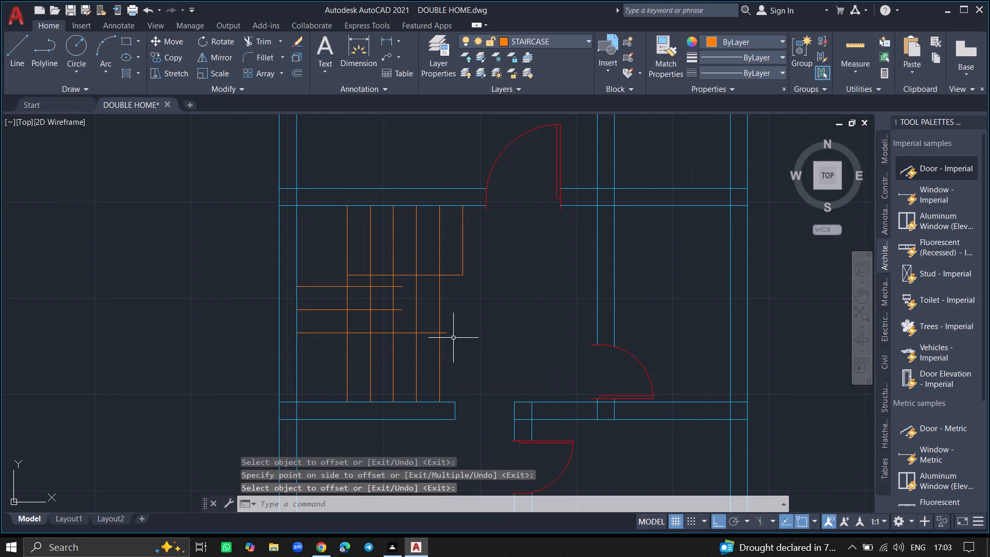
Trim the southern flight's north edge overhang beyond the easternmost new tread, and the two easternmost new tread lines within the gap between flights.
{"action": "scroll", "coordinate": [454, 338], "scroll_direction": "up", "scroll_amount": 2, "text": "ctrl"}
{"action": "type", "text": "TRIM"}
{"action": "key", "text": "Return"}
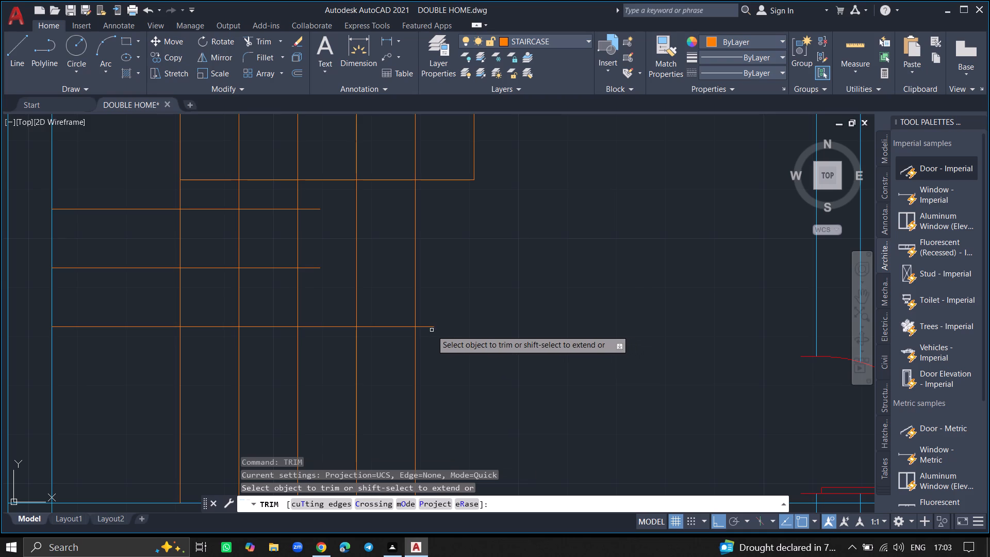
{"action": "left_click", "coordinate": [430, 327]}
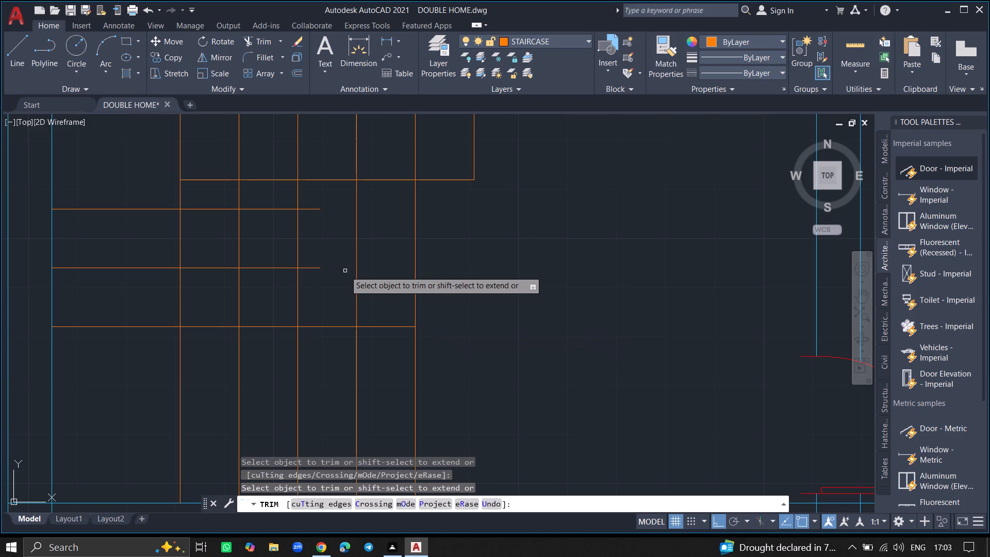
{"action": "left_click", "coordinate": [356, 274]}
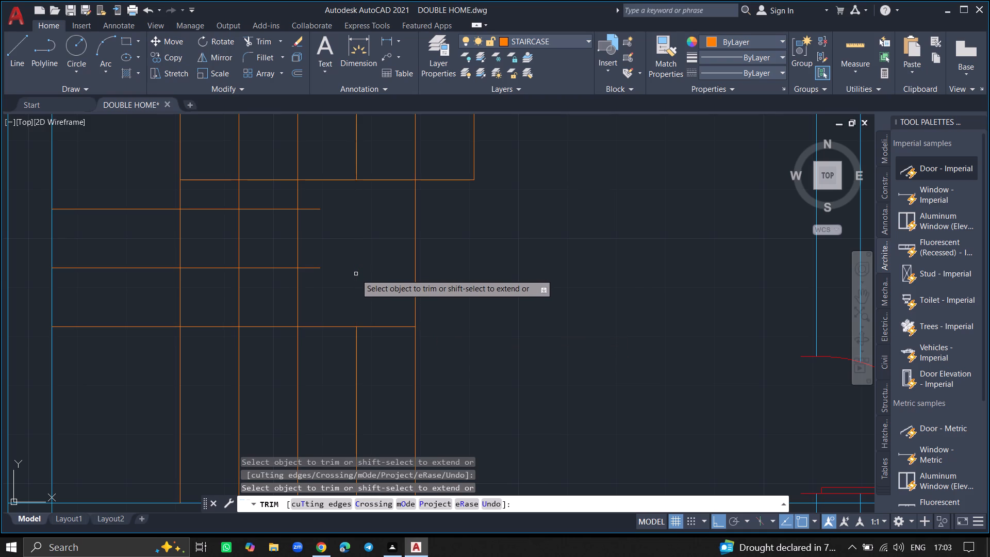
{"action": "left_click", "coordinate": [414, 276]}
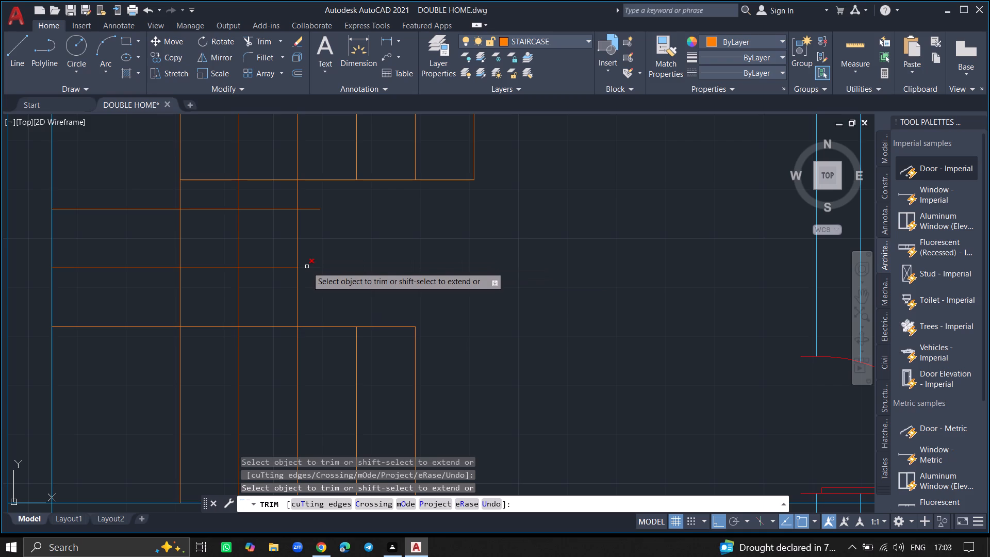
Trim both landing step lines back to the landing's east edge, and remove the remaining tread-line pieces in the gap between the flights.
{"action": "left_click", "coordinate": [307, 267]}
{"action": "left_click", "coordinate": [298, 258]}
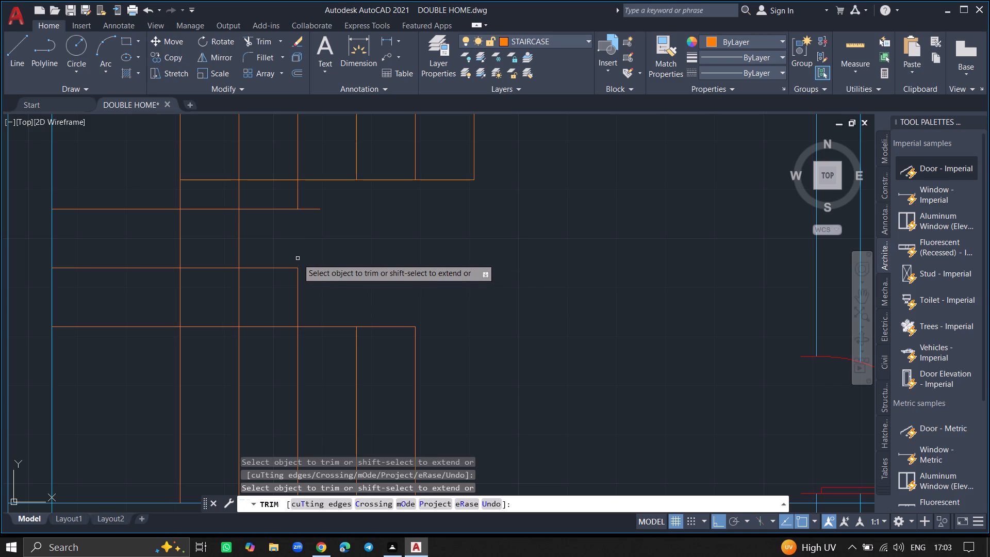
{"action": "left_click", "coordinate": [299, 273]}
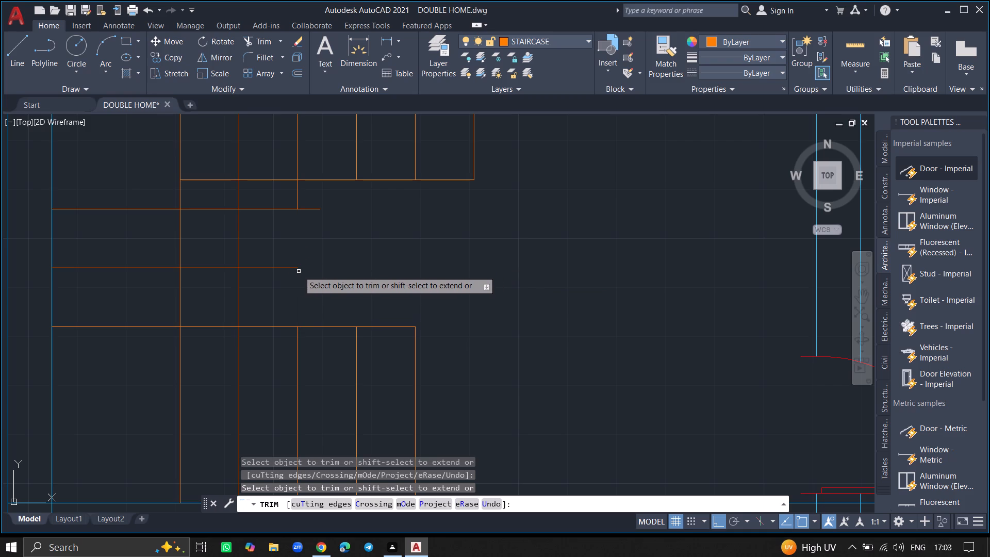
{"action": "left_click", "coordinate": [298, 270]}
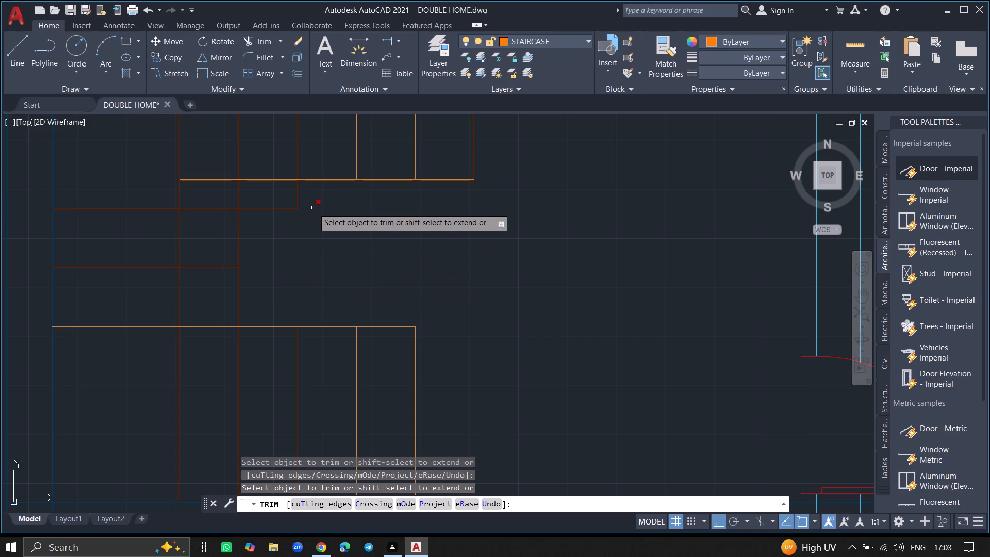
{"action": "left_click", "coordinate": [313, 208]}
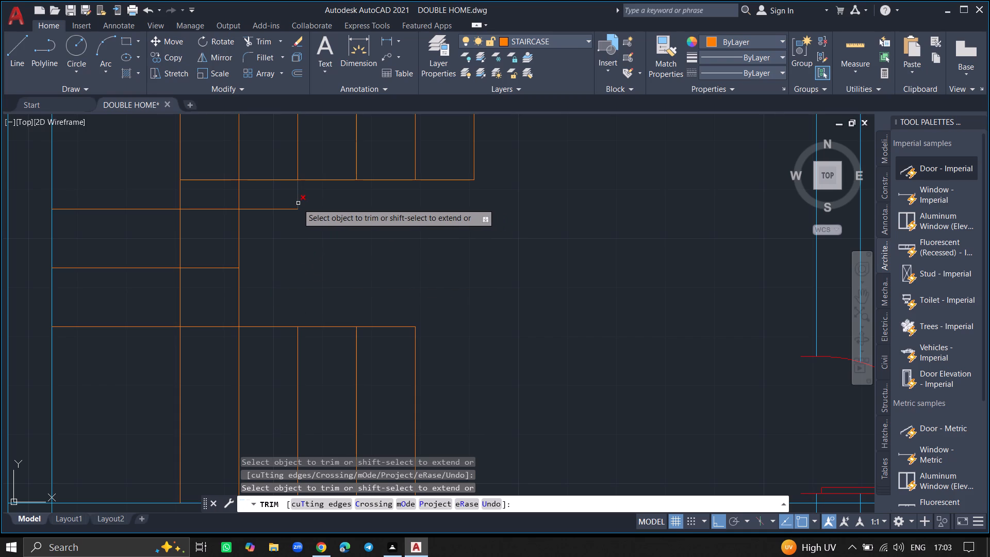
{"action": "left_click", "coordinate": [298, 203]}
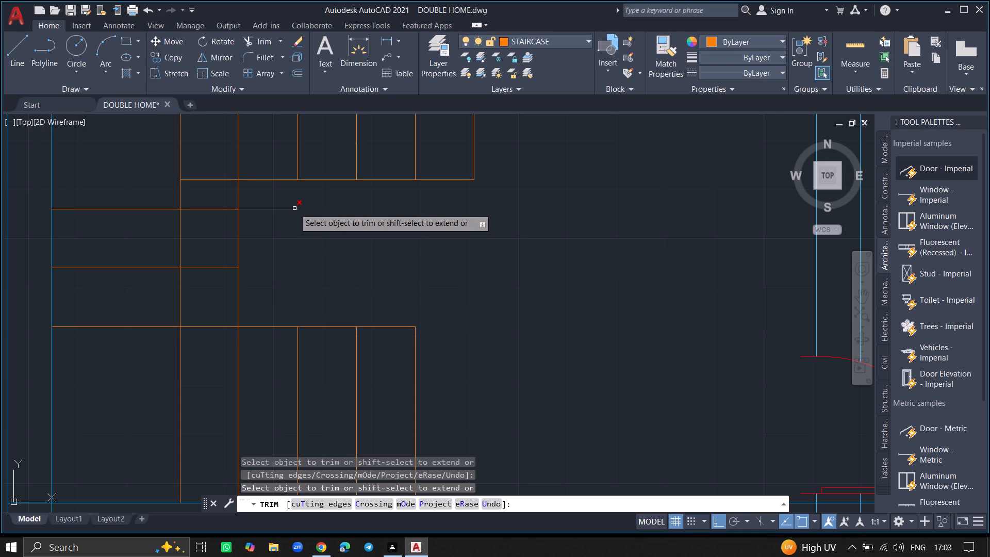
{"action": "left_click", "coordinate": [294, 208]}
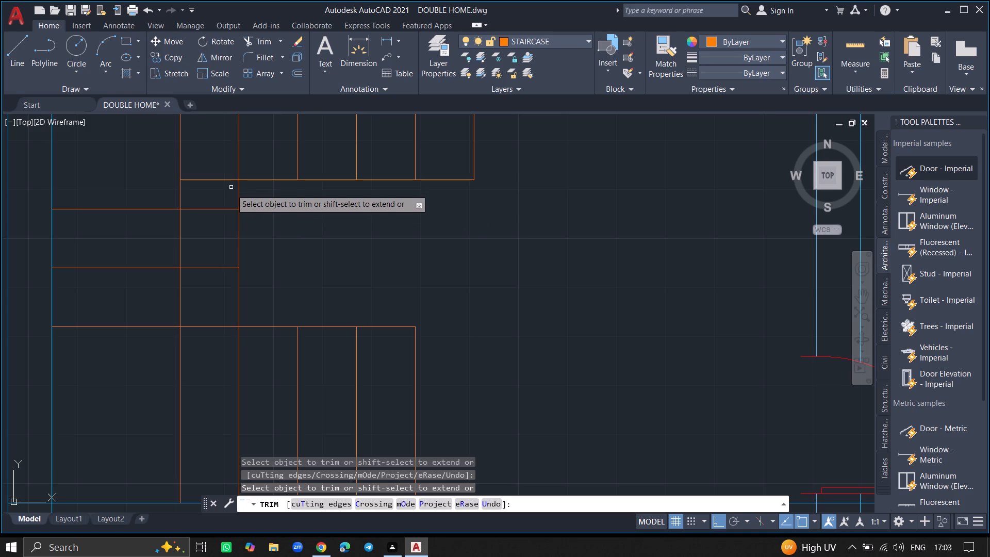
{"action": "left_click", "coordinate": [239, 195]}
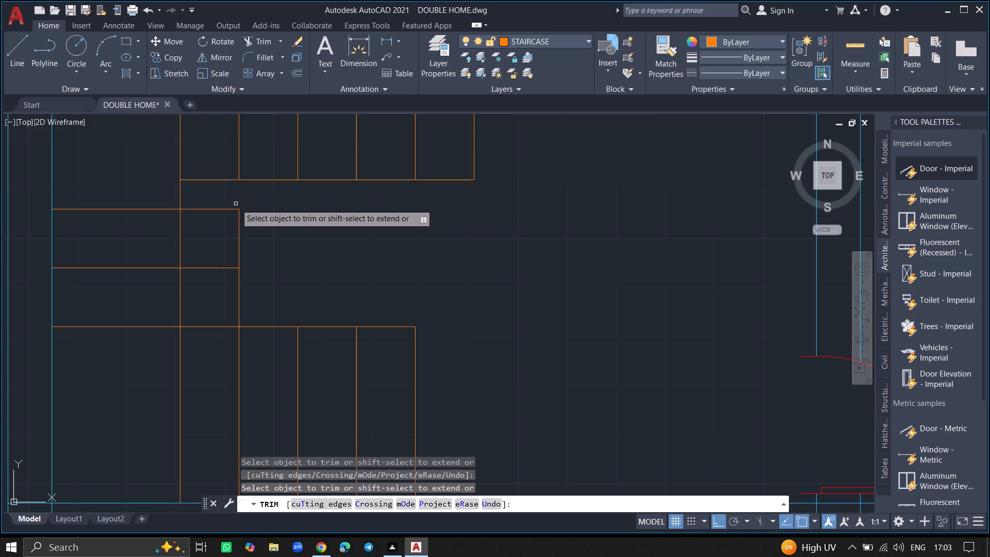
{"action": "left_click", "coordinate": [235, 211]}
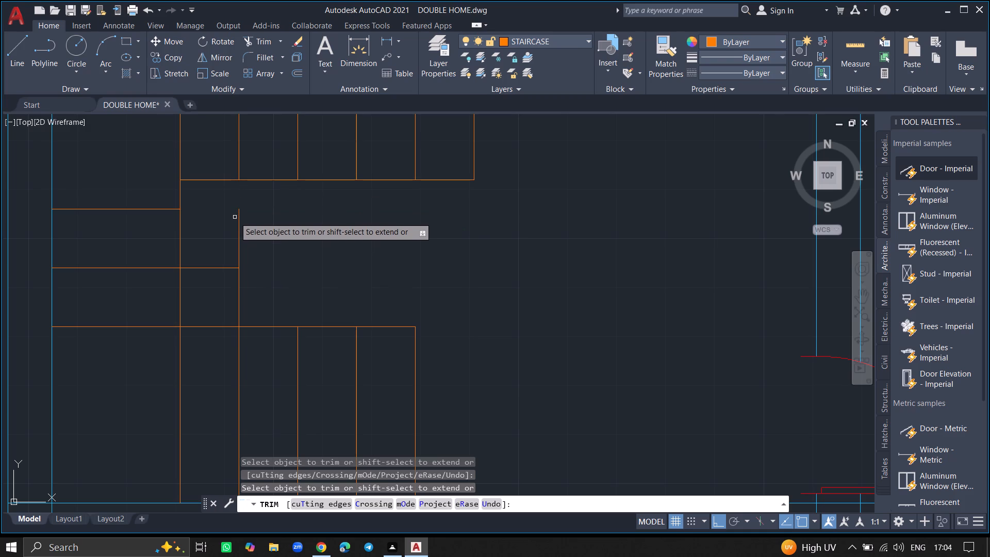
{"action": "left_click", "coordinate": [238, 218]}
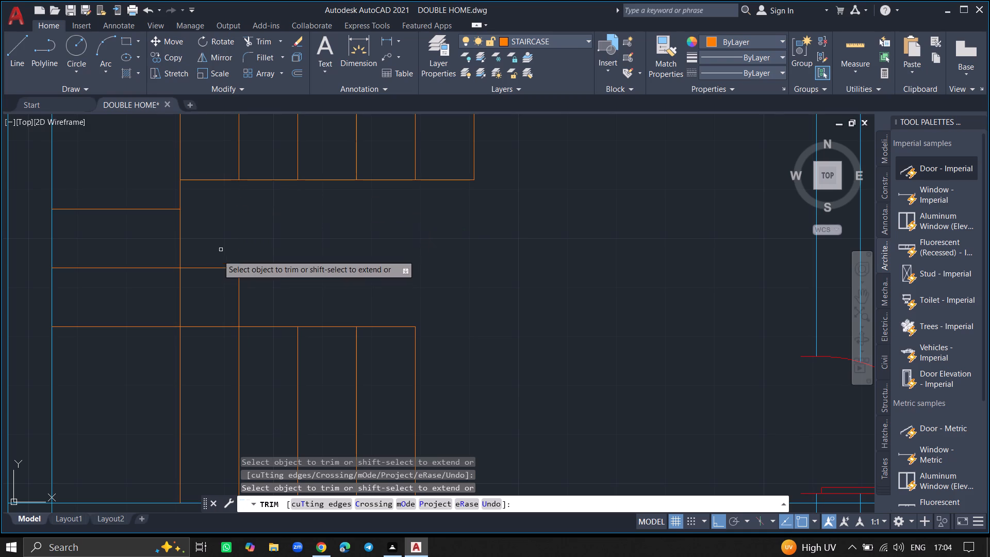
{"action": "left_click", "coordinate": [219, 268]}
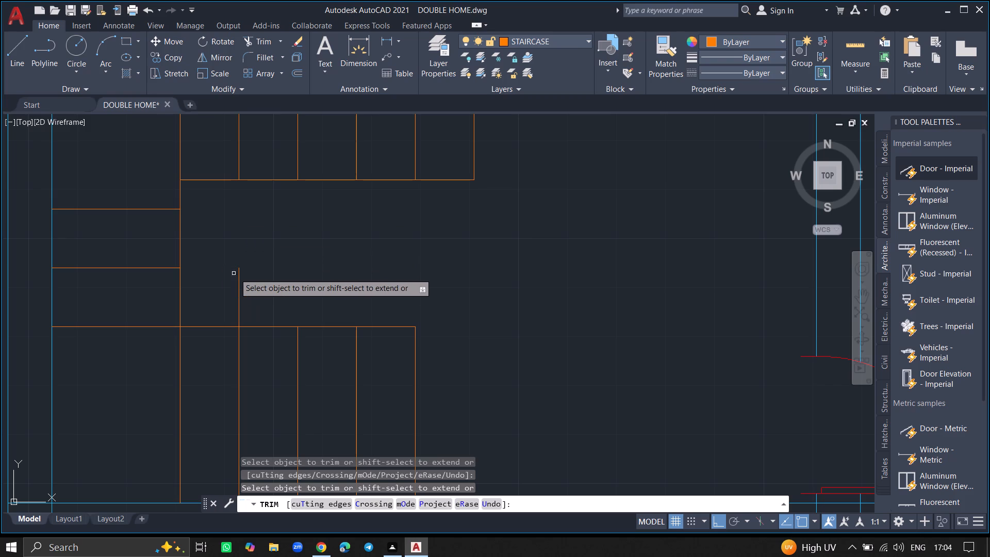
{"action": "left_click", "coordinate": [240, 273]}
{"action": "key", "text": "Return"}
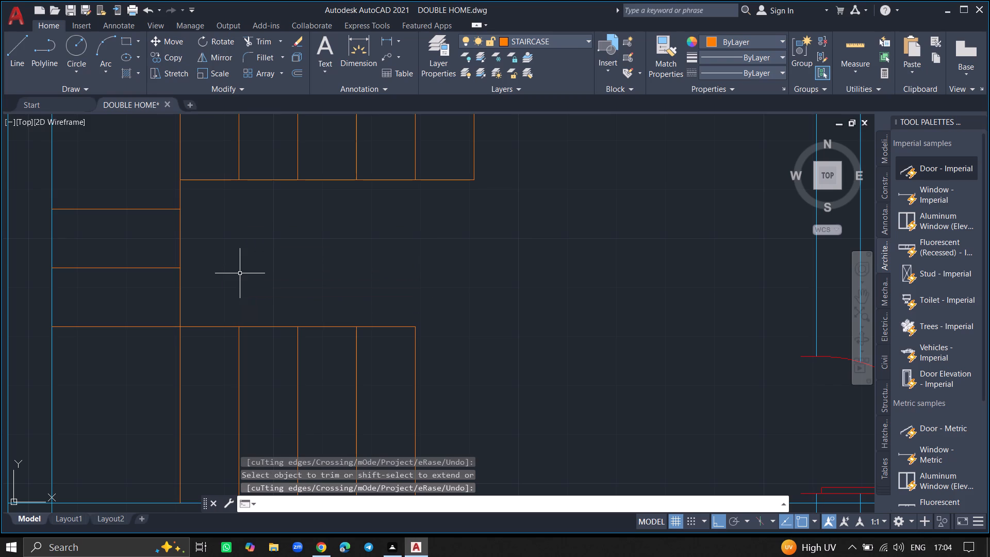
Examine the trimmed staircase up close and within the whole second floor plan.
{"action": "scroll", "coordinate": [240, 273], "scroll_direction": "down", "scroll_amount": 5, "text": "ctrl"}
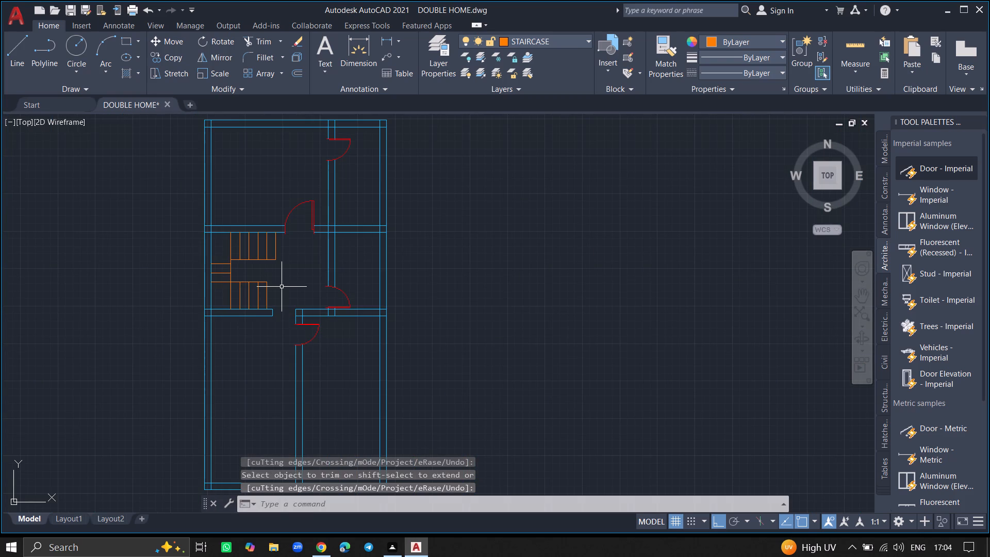
{"action": "scroll", "coordinate": [282, 287], "scroll_direction": "up", "scroll_amount": 4, "text": "ctrl"}
{"action": "scroll", "coordinate": [282, 287], "scroll_direction": "down", "scroll_amount": 3, "text": "ctrl"}
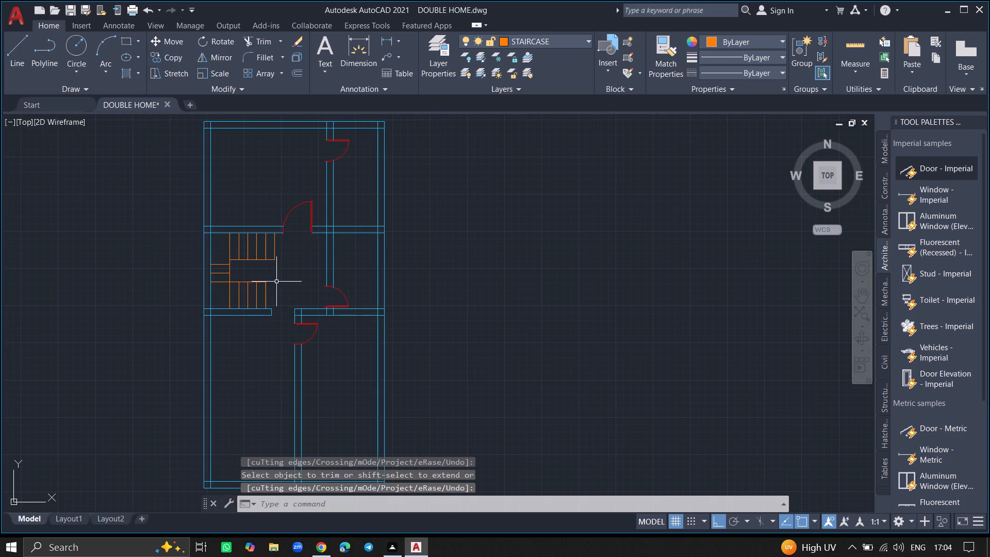
{"action": "scroll", "coordinate": [222, 261], "scroll_direction": "up", "scroll_amount": 4, "text": "ctrl"}
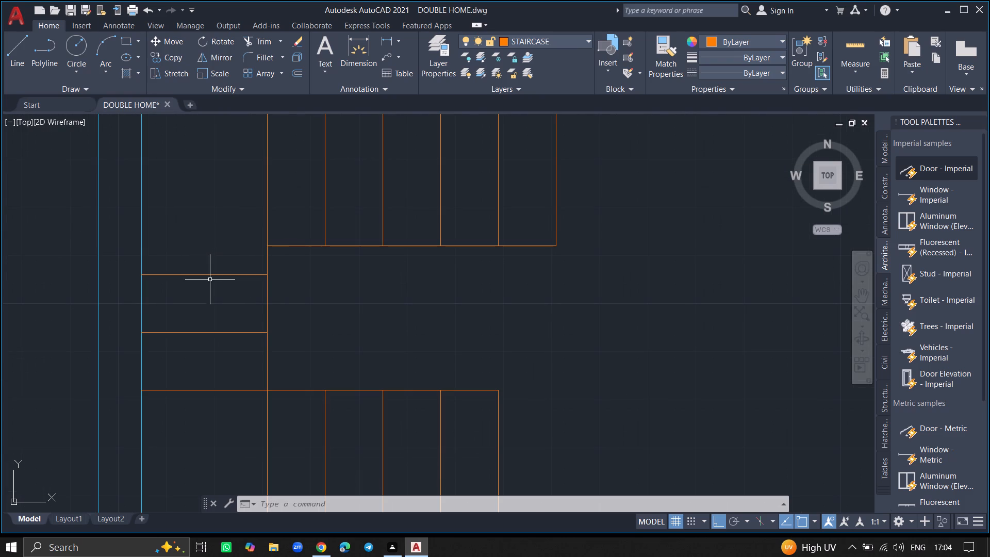
{"action": "scroll", "coordinate": [278, 320], "scroll_direction": "down", "scroll_amount": 3, "text": "ctrl"}
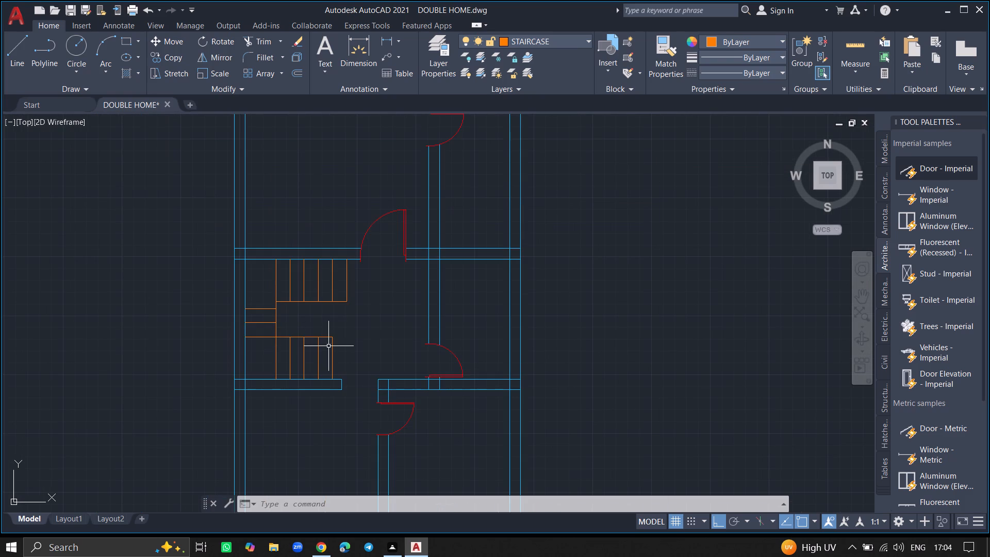
{"action": "scroll", "coordinate": [383, 358], "scroll_direction": "down", "scroll_amount": 1, "text": "ctrl"}
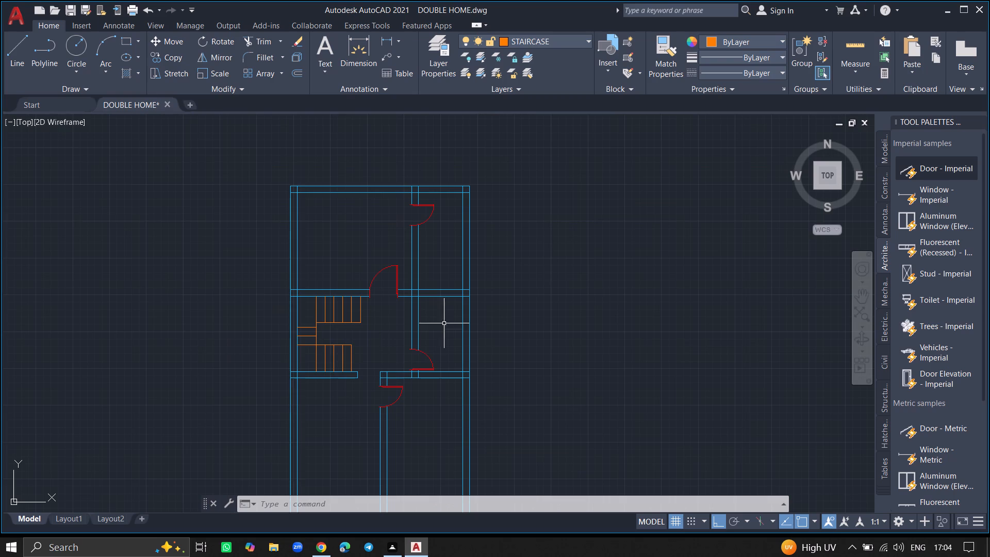
{"action": "scroll", "coordinate": [485, 347], "scroll_direction": "down", "scroll_amount": 1, "text": "ctrl"}
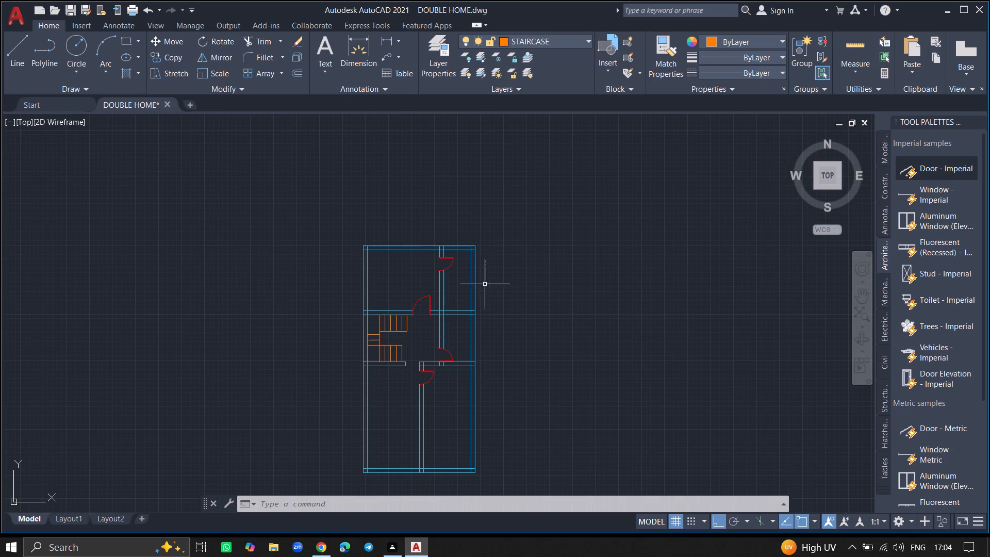
Make the windows layer current.
{"action": "double_click", "coordinate": [430, 74]}
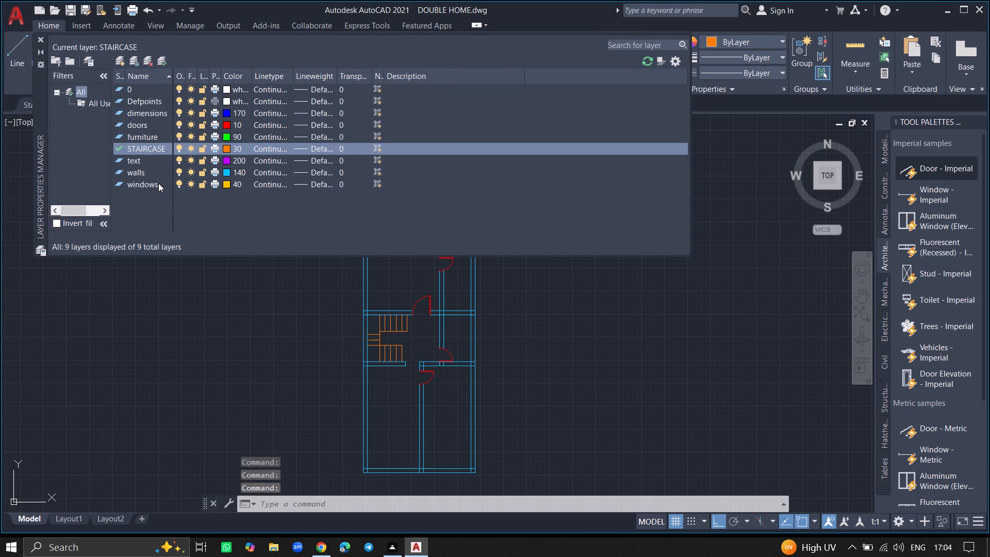
{"action": "double_click", "coordinate": [158, 183]}
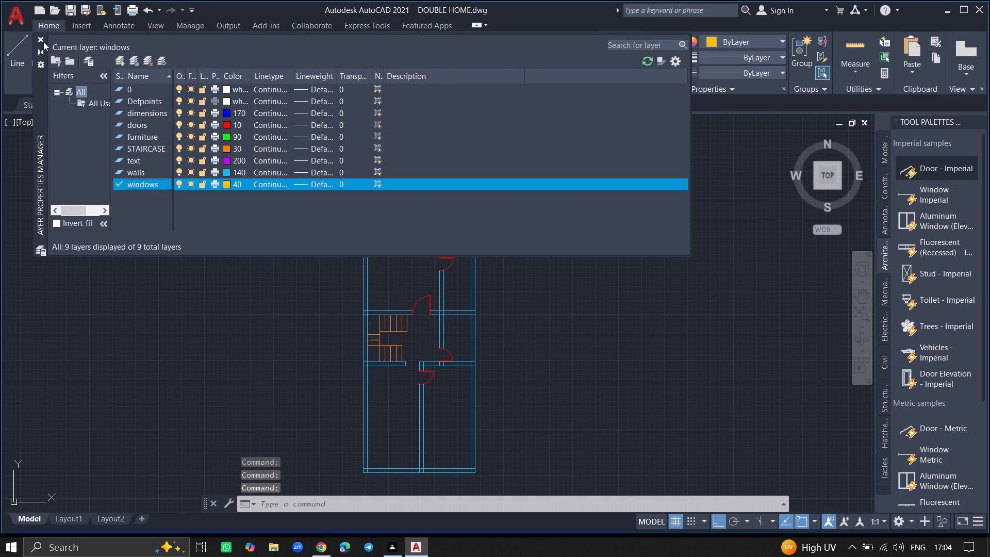
{"action": "left_click", "coordinate": [40, 39]}
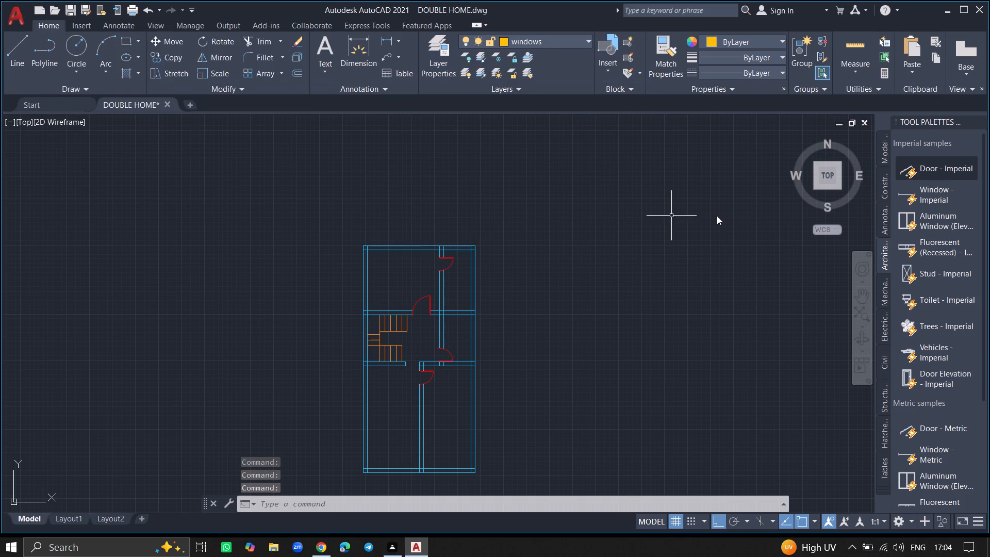
Insert a Window - Imperial block in the empty space north of the second floor plan.
{"action": "left_click", "coordinate": [923, 190]}
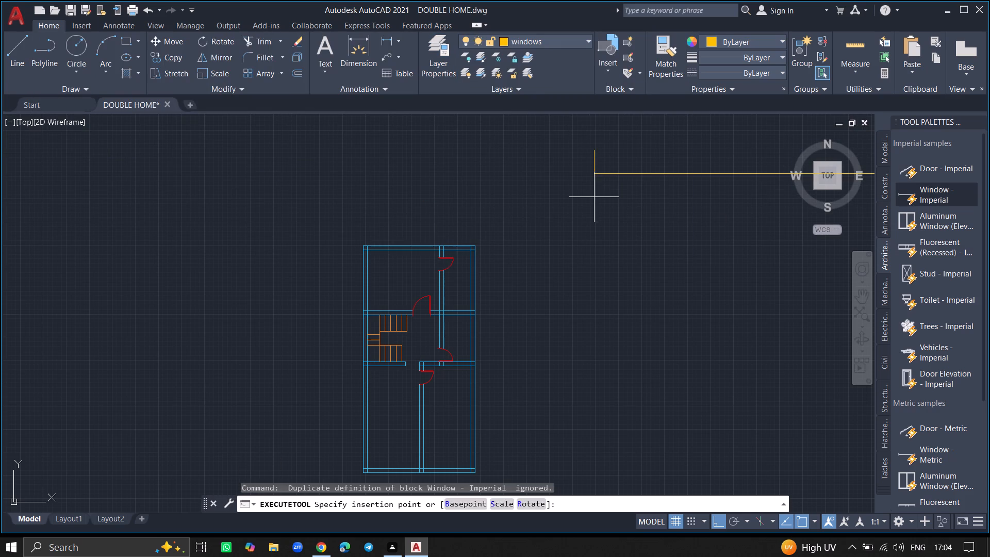
{"action": "left_click", "coordinate": [197, 199]}
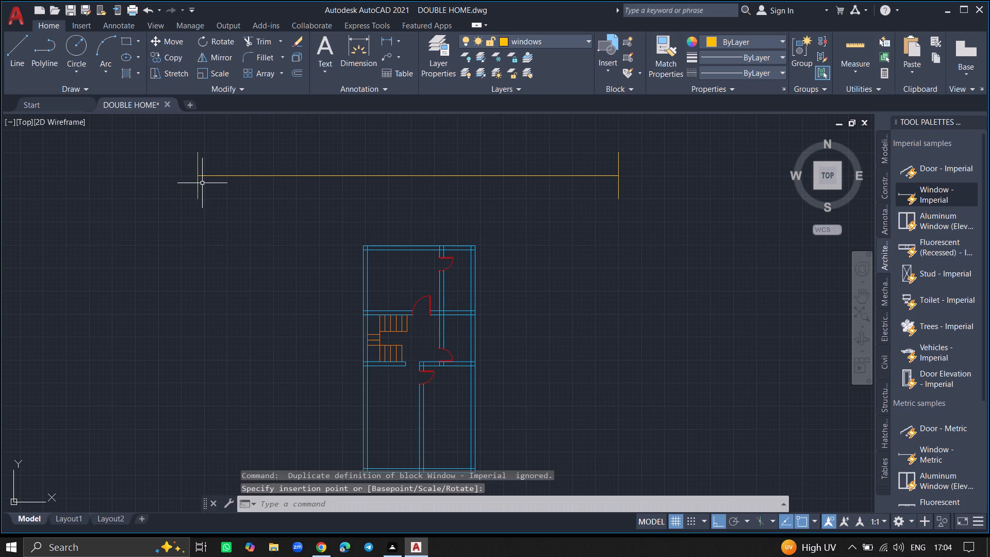
Scale the inserted window down about its west end, picking a scale distance of about 2'-6".
{"action": "left_click", "coordinate": [197, 177]}
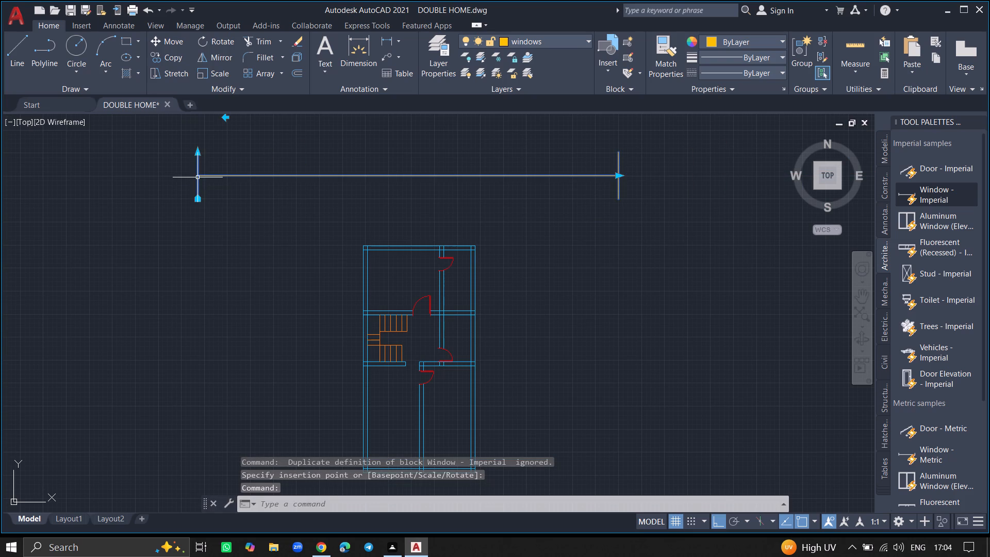
{"action": "type", "text": "SC"}
{"action": "key", "text": "Return"}
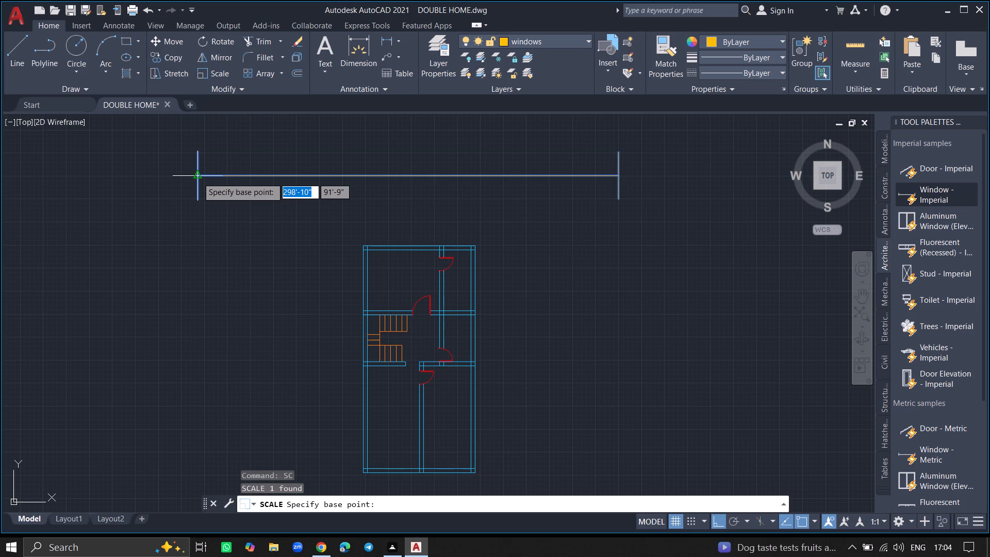
{"action": "left_click", "coordinate": [197, 177]}
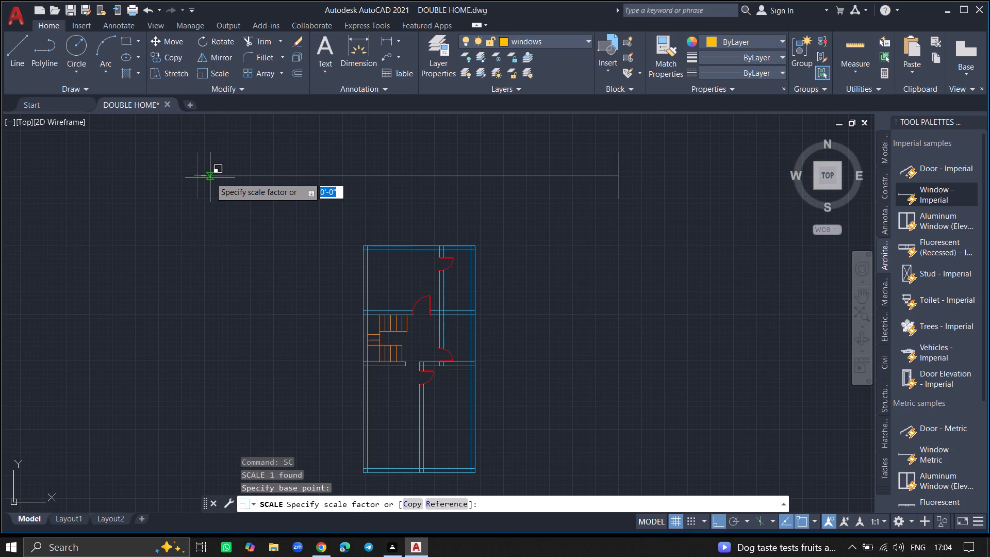
{"action": "scroll", "coordinate": [211, 177], "scroll_direction": "up", "scroll_amount": 5, "text": "ctrl"}
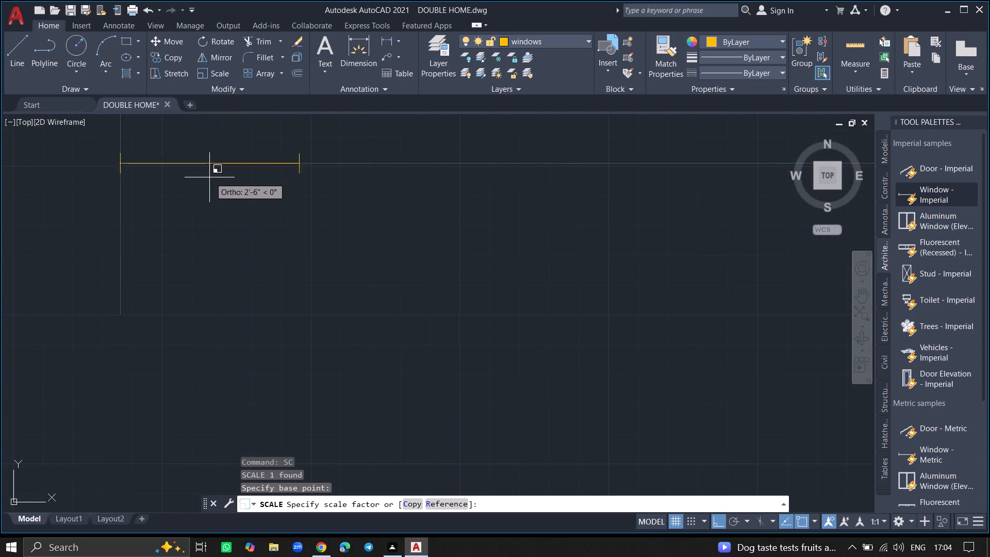
{"action": "left_click", "coordinate": [209, 177]}
Move the window by its midpoint into the second floor's north exterior wall, above the northwest room, with Ortho off.
{"action": "left_click", "coordinate": [209, 165]}
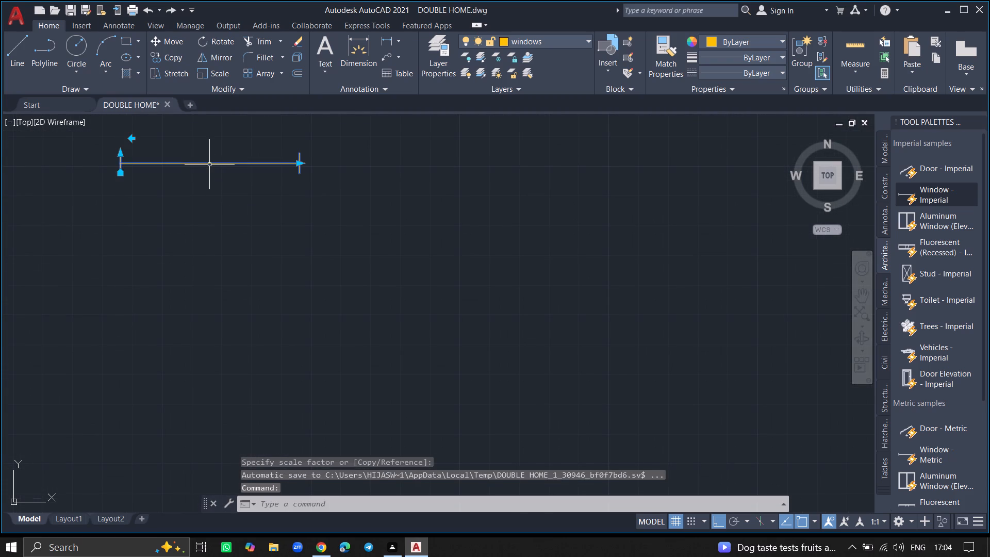
{"action": "type", "text": "MO"}
{"action": "type", "text": "VE"}
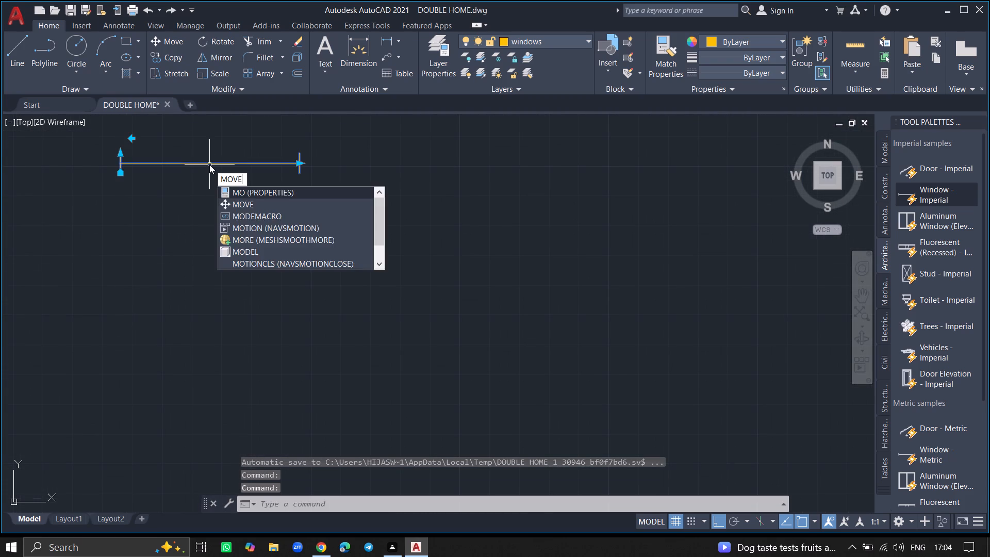
{"action": "key", "text": "Return"}
{"action": "left_click", "coordinate": [209, 165]}
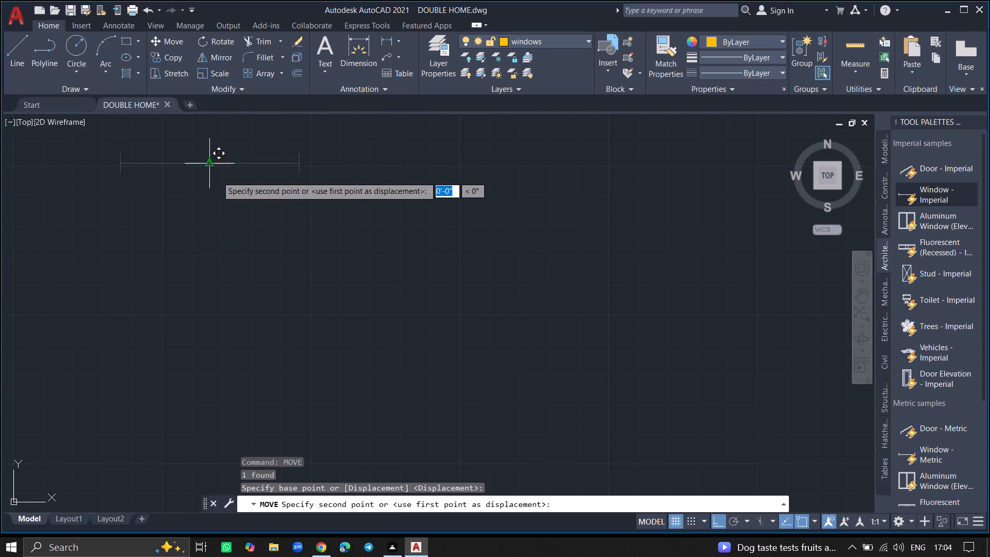
{"action": "scroll", "coordinate": [257, 243], "scroll_direction": "down", "scroll_amount": 5, "text": "ctrl"}
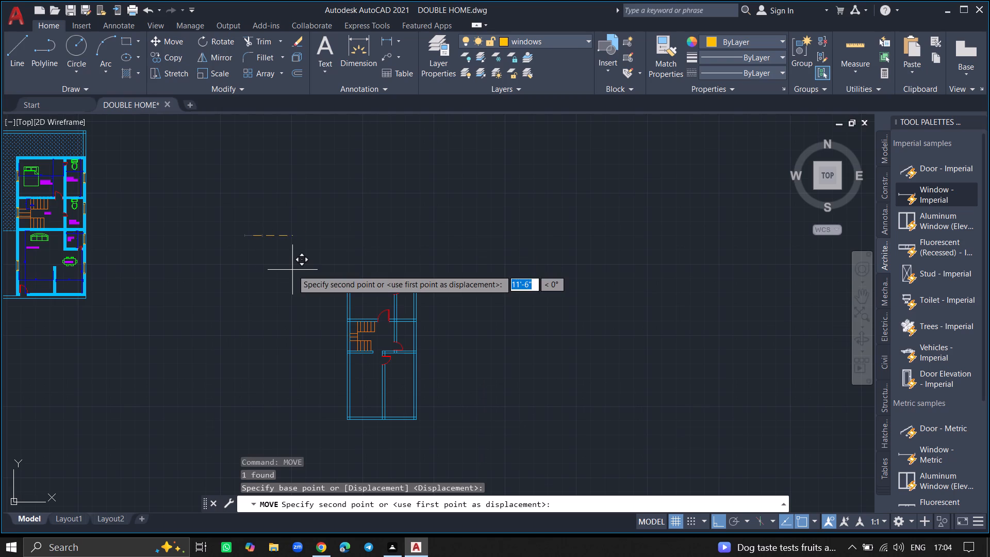
{"action": "key", "text": "F8"}
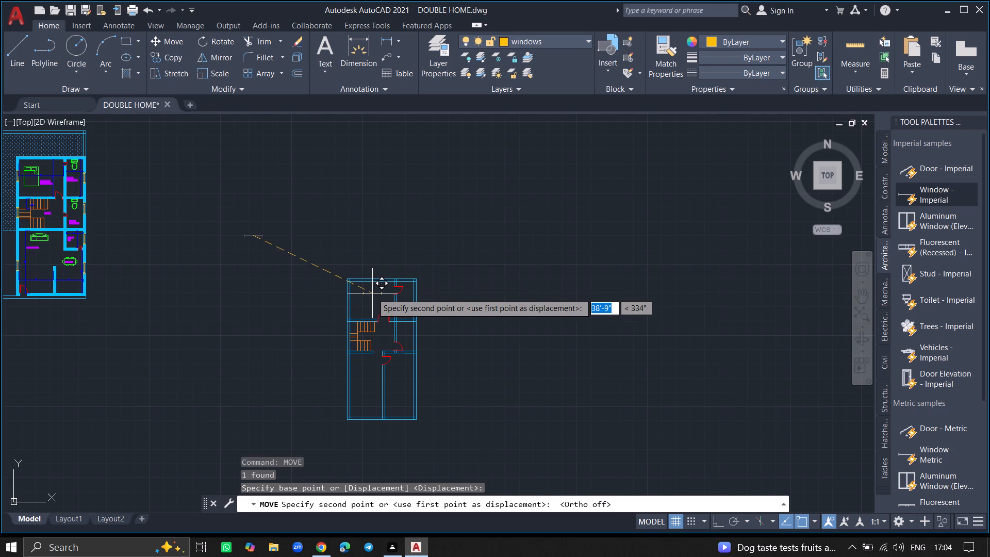
{"action": "scroll", "coordinate": [372, 293], "scroll_direction": "up", "scroll_amount": 4, "text": "ctrl"}
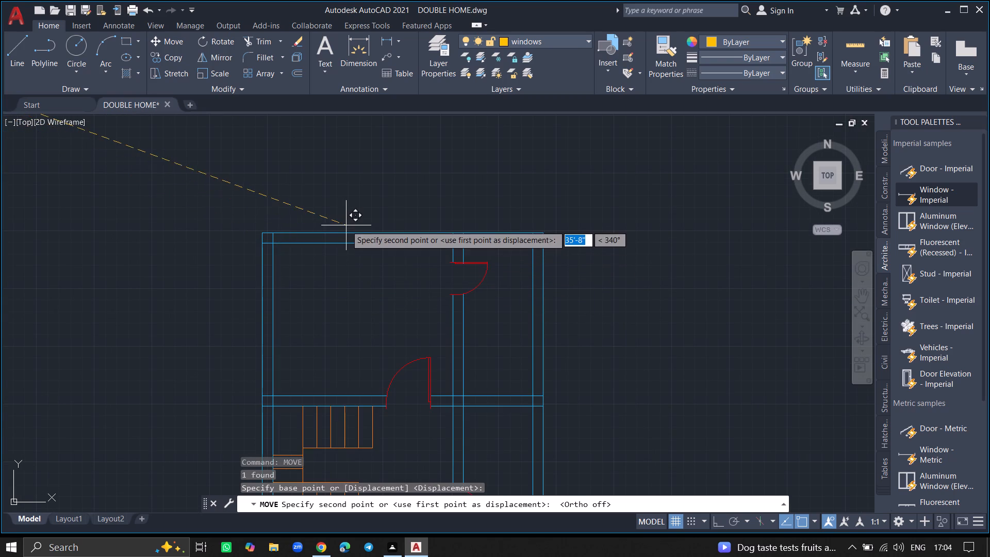
{"action": "scroll", "coordinate": [349, 236], "scroll_direction": "up", "scroll_amount": 4, "text": "ctrl"}
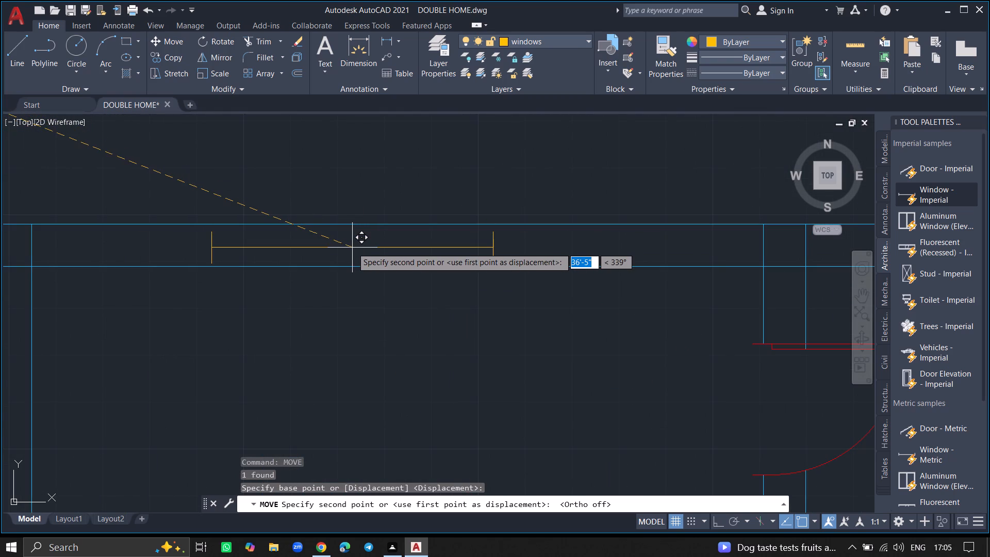
{"action": "left_click", "coordinate": [352, 248]}
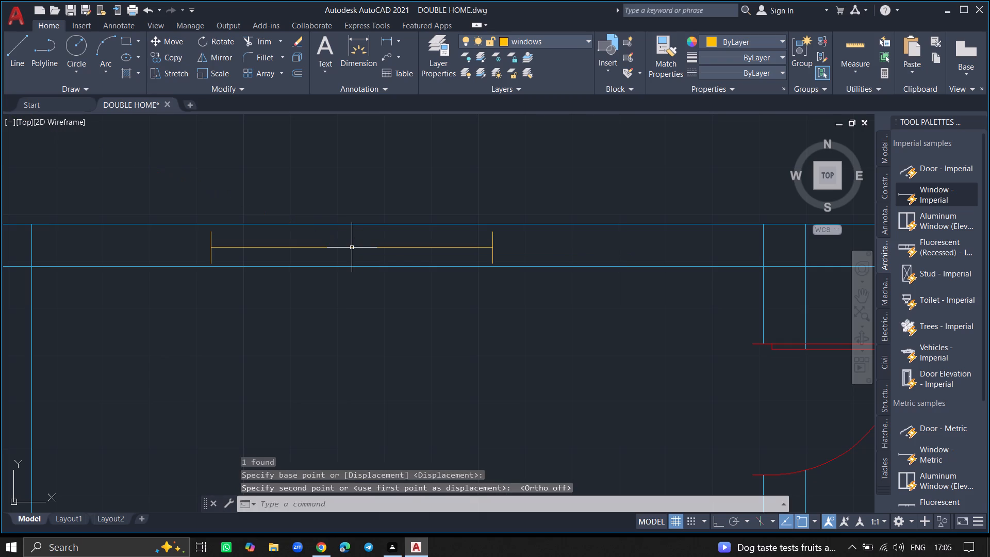
{"action": "scroll", "coordinate": [376, 323], "scroll_direction": "down", "scroll_amount": 5, "text": "ctrl"}
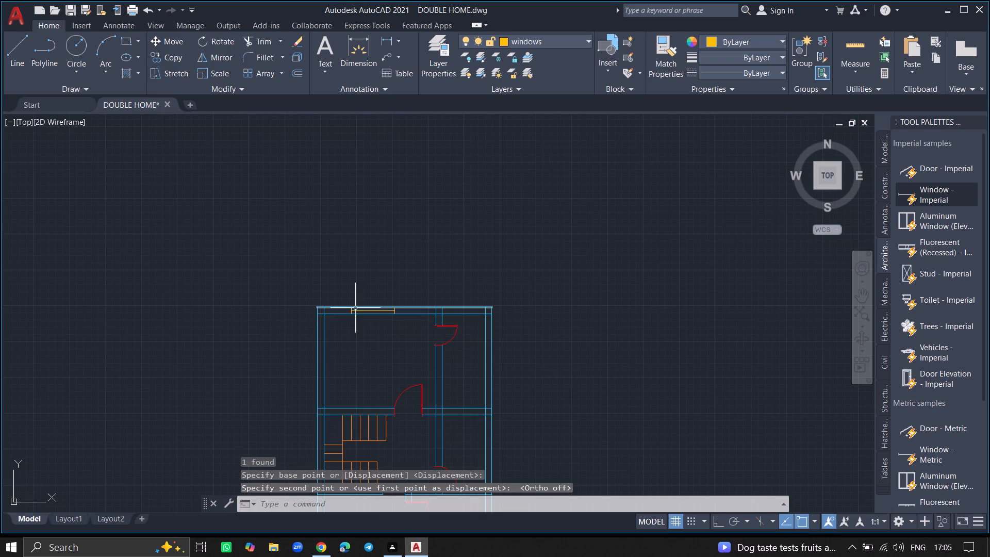
Scale the north wall window down to roughly half its length about a point near its west end.
{"action": "scroll", "coordinate": [355, 308], "scroll_direction": "up", "scroll_amount": 4, "text": "ctrl"}
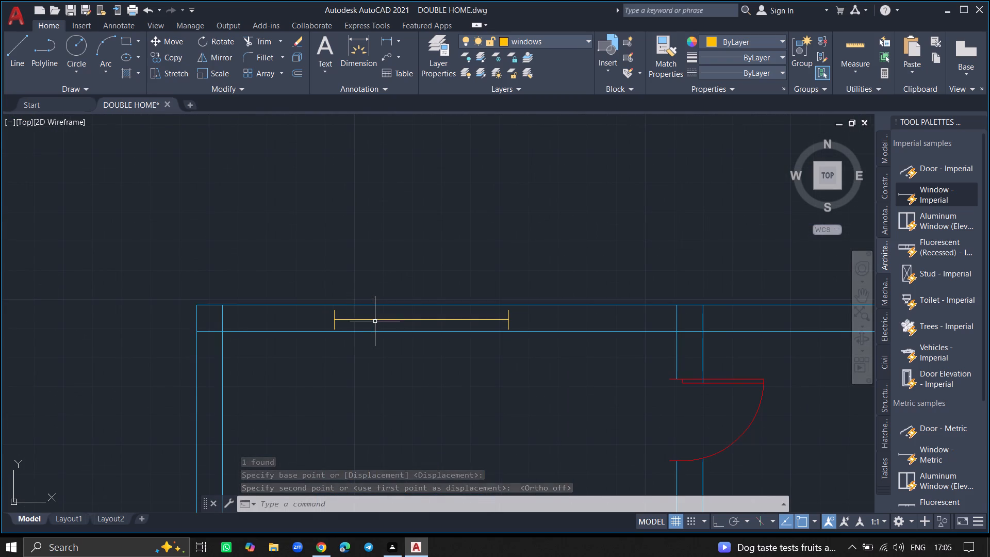
{"action": "left_click", "coordinate": [375, 321]}
{"action": "type", "text": "SC"}
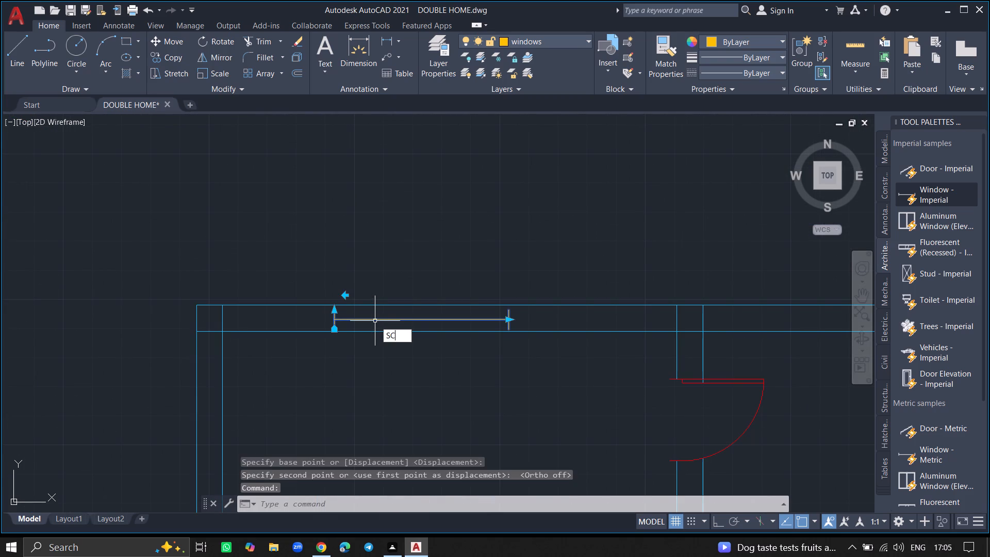
{"action": "key", "text": "Return"}
{"action": "left_click", "coordinate": [375, 321]}
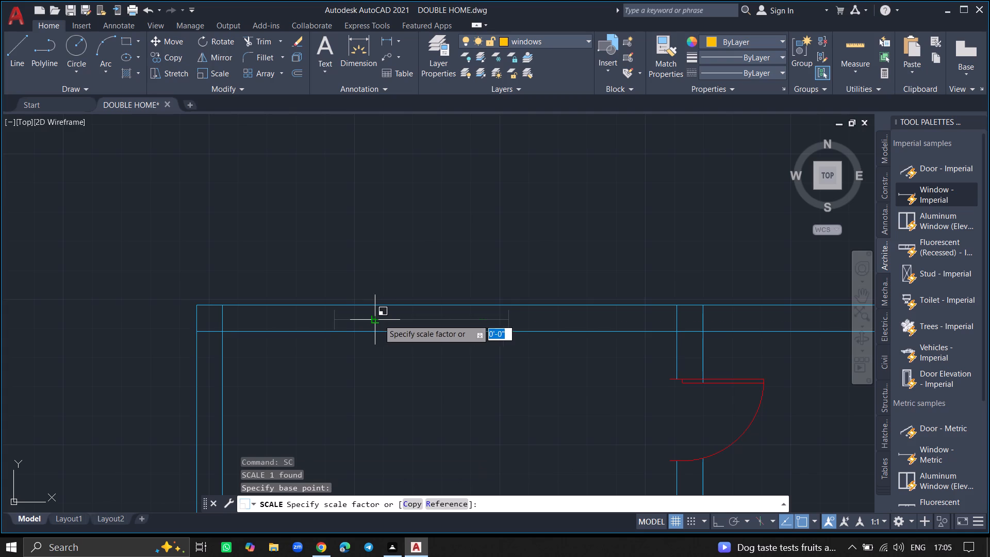
{"action": "scroll", "coordinate": [417, 318], "scroll_direction": "up", "scroll_amount": 4, "text": "ctrl"}
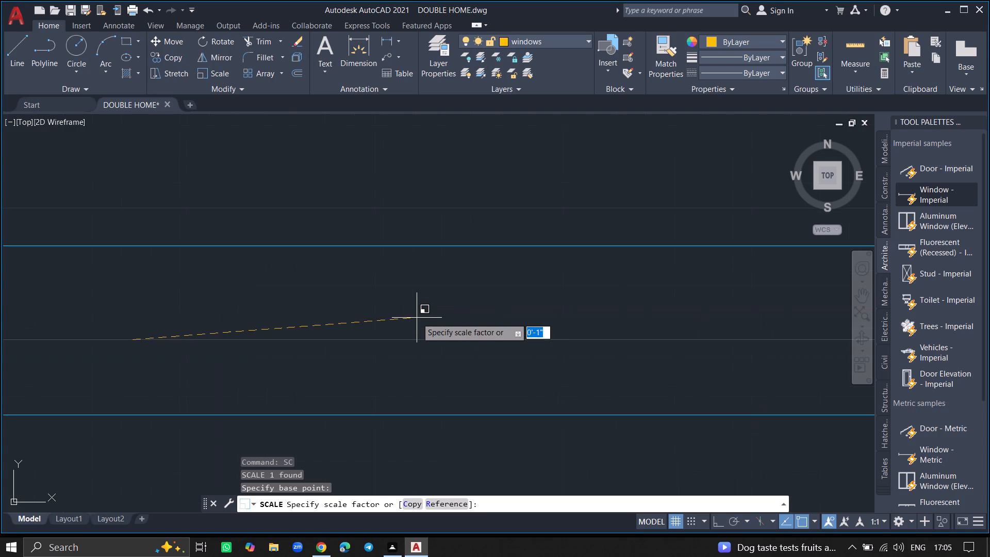
{"action": "left_click", "coordinate": [426, 318]}
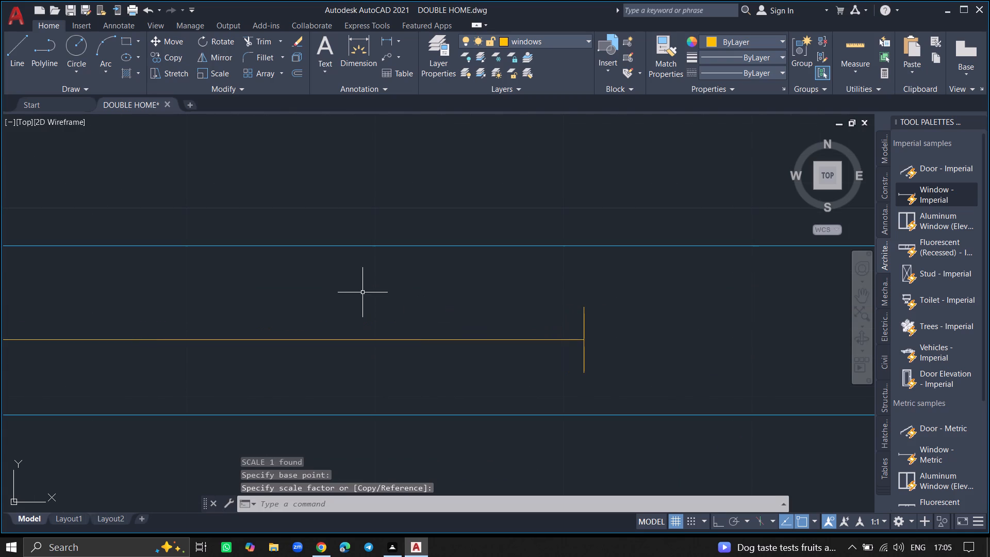
Draw a 9" line straight across the north exterior wall just beyond each end of the window.
{"action": "scroll", "coordinate": [362, 292], "scroll_direction": "down", "scroll_amount": 5, "text": "ctrl"}
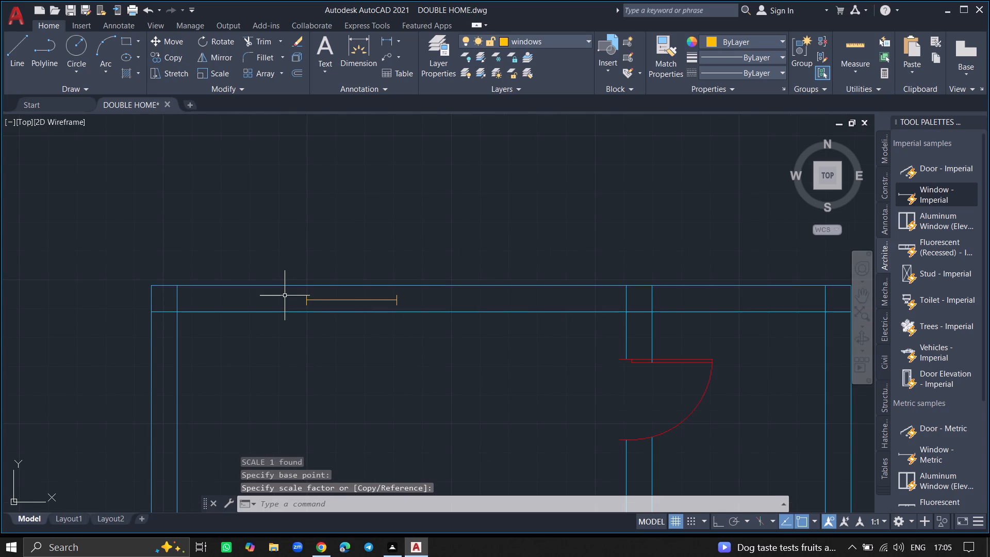
{"action": "key", "text": "l"}
{"action": "key", "text": "Return"}
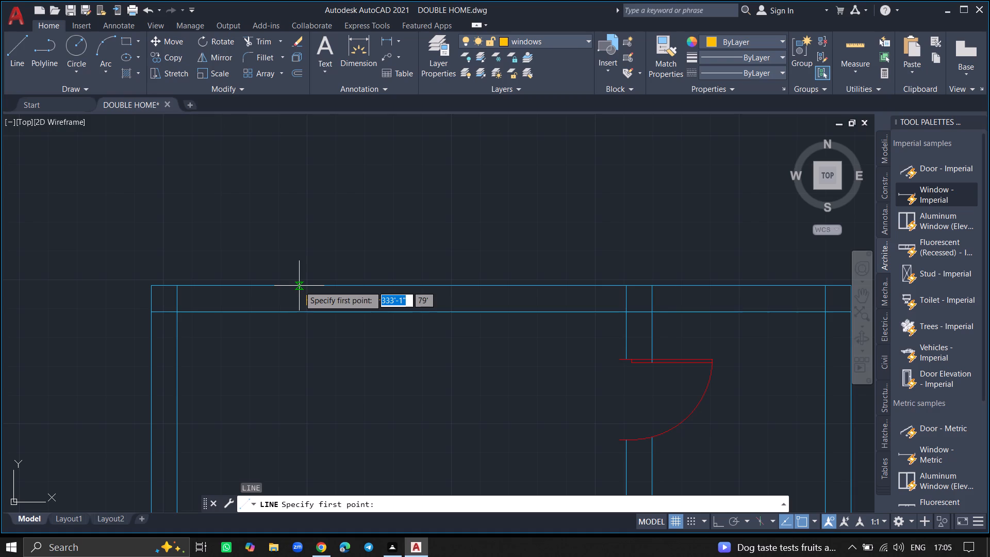
{"action": "left_click", "coordinate": [299, 286]}
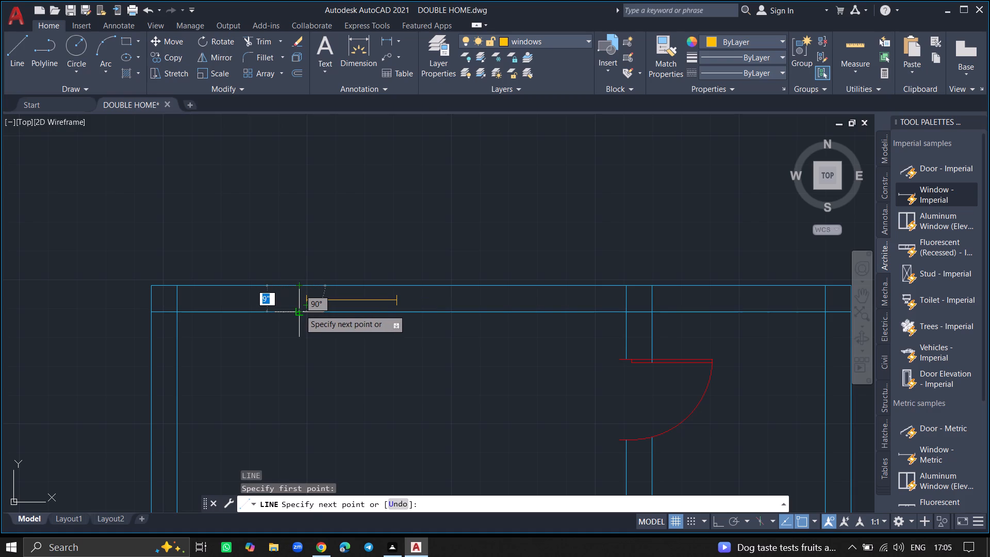
{"action": "left_click", "coordinate": [300, 309]}
{"action": "key", "text": "Return"}
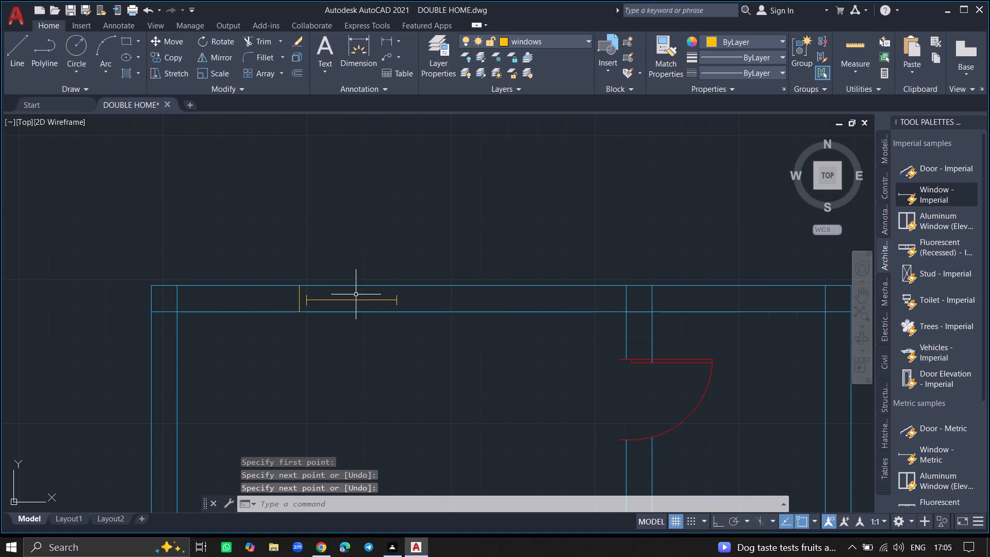
{"action": "scroll", "coordinate": [373, 297], "scroll_direction": "up", "scroll_amount": 3, "text": "ctrl"}
{"action": "key", "text": "l"}
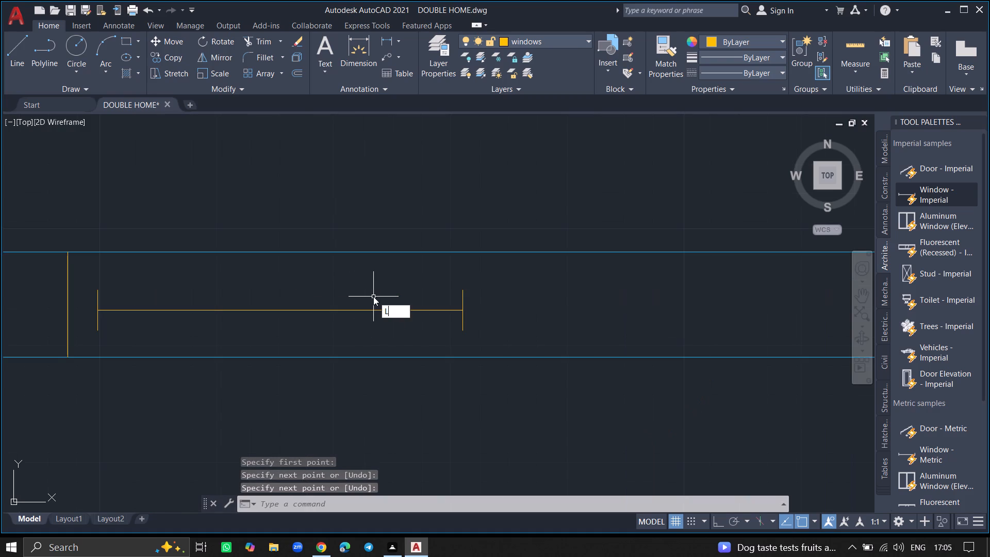
{"action": "key", "text": "Return"}
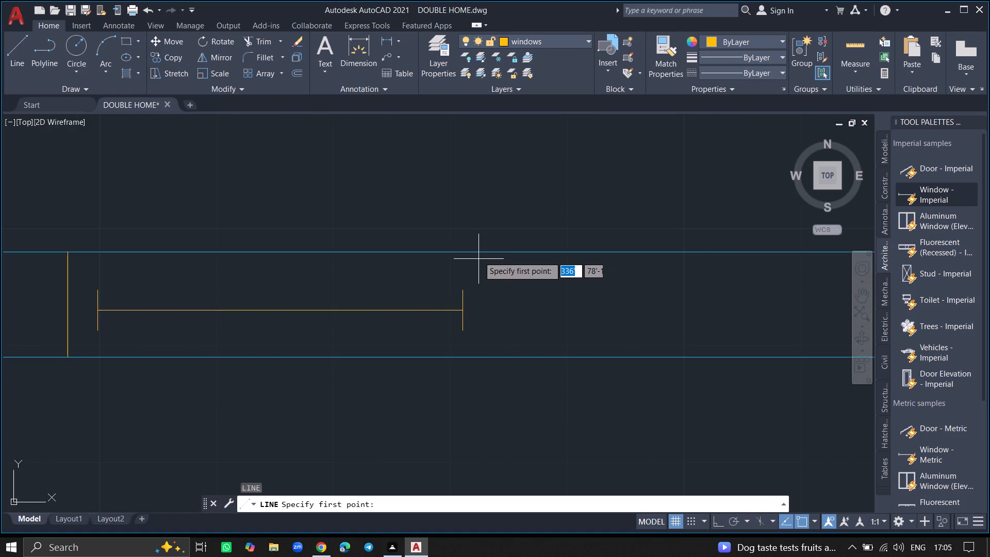
{"action": "left_click", "coordinate": [478, 251]}
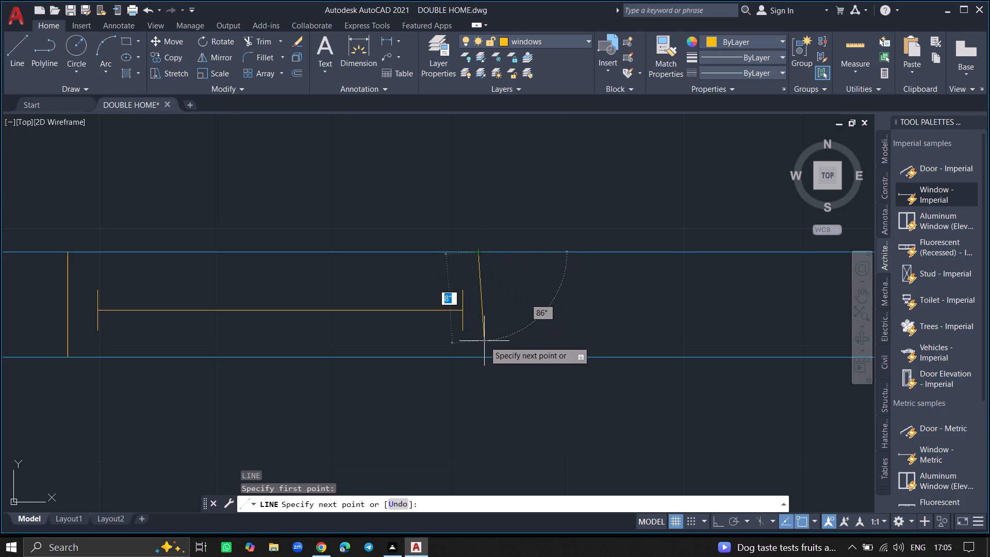
{"action": "left_click", "coordinate": [477, 358]}
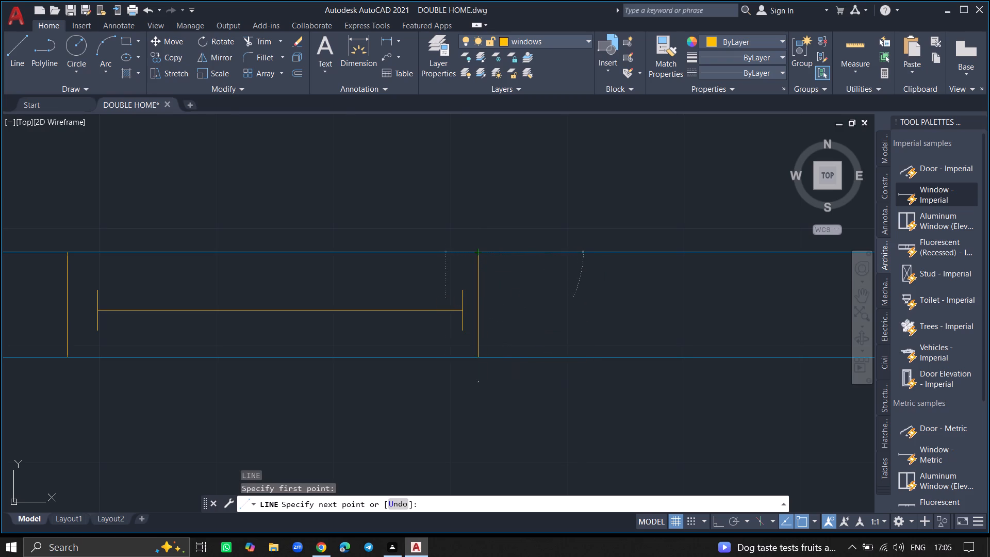
{"action": "key", "text": "Return"}
Insert another Window - Imperial block in the empty space west of the second floor plan.
{"action": "scroll", "coordinate": [477, 358], "scroll_direction": "down", "scroll_amount": 4, "text": "ctrl"}
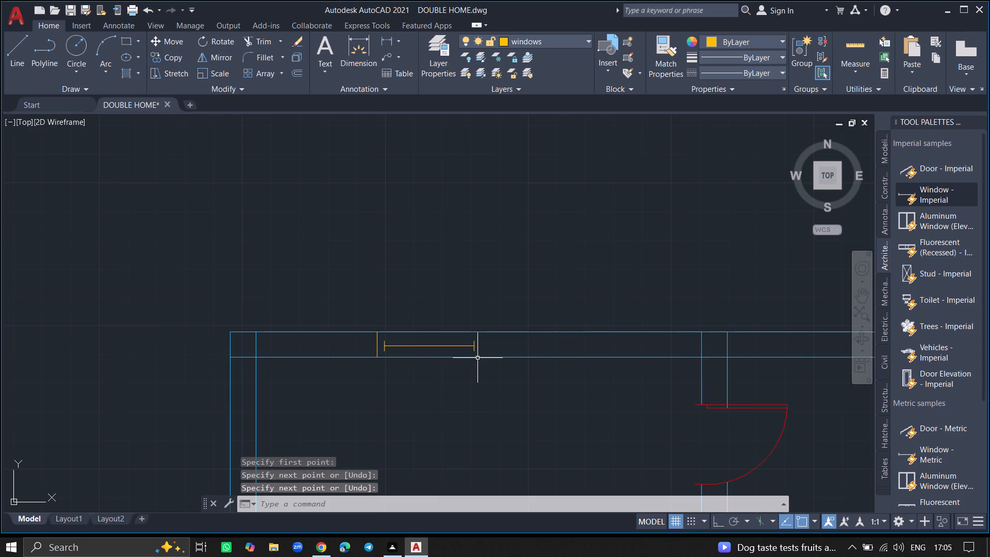
{"action": "scroll", "coordinate": [413, 386], "scroll_direction": "down", "scroll_amount": 4, "text": "ctrl"}
{"action": "scroll", "coordinate": [408, 438], "scroll_direction": "down", "scroll_amount": 4, "text": "ctrl"}
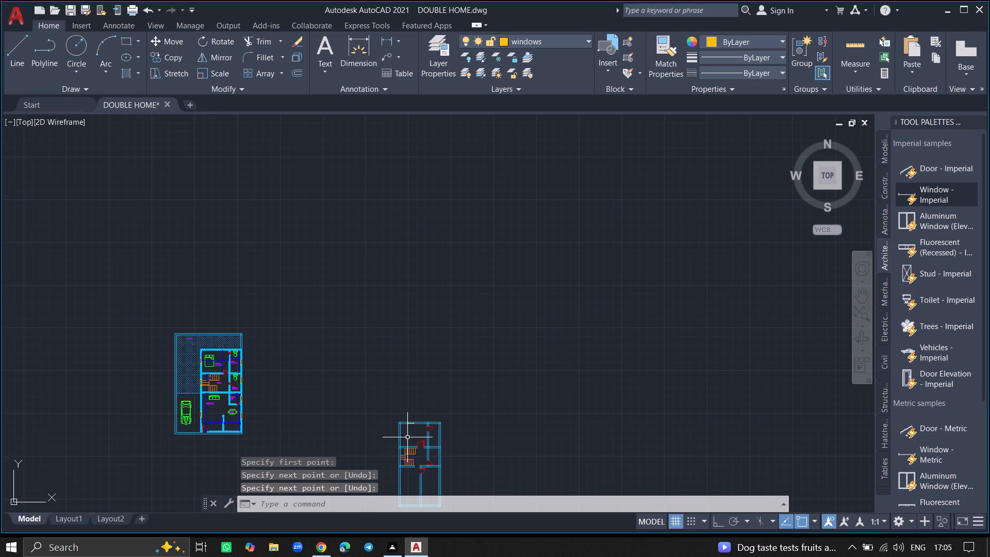
{"action": "scroll", "coordinate": [409, 495], "scroll_direction": "up", "scroll_amount": 4, "text": "ctrl"}
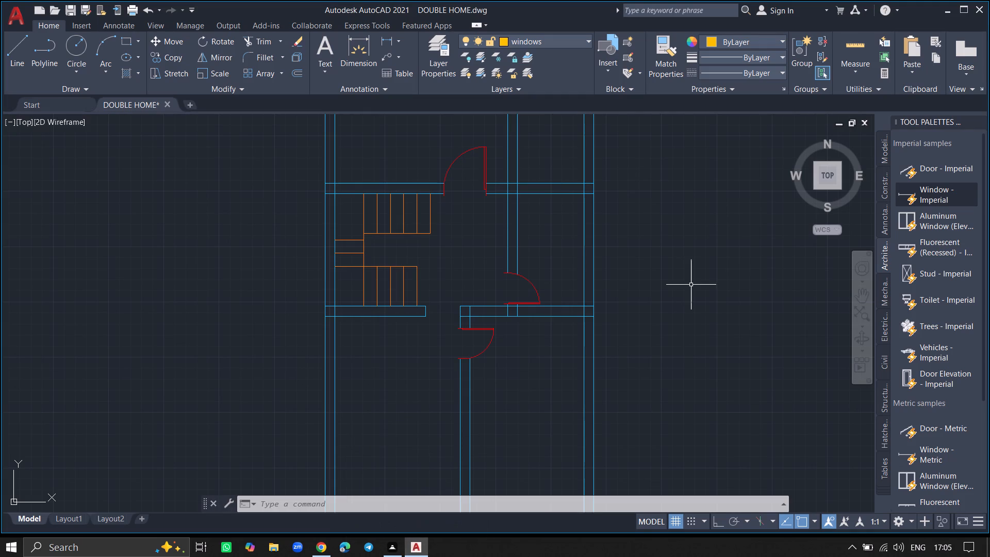
{"action": "left_click", "coordinate": [926, 194]}
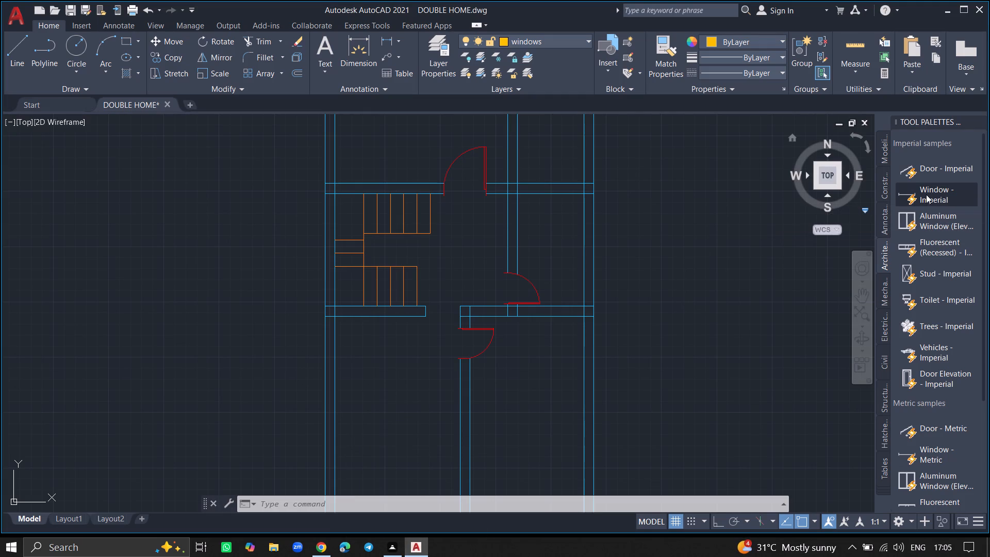
{"action": "left_click", "coordinate": [218, 428]}
Scale the newly inserted window down about a point on its west end to fit the plan's exterior walls.
{"action": "left_click", "coordinate": [217, 407]}
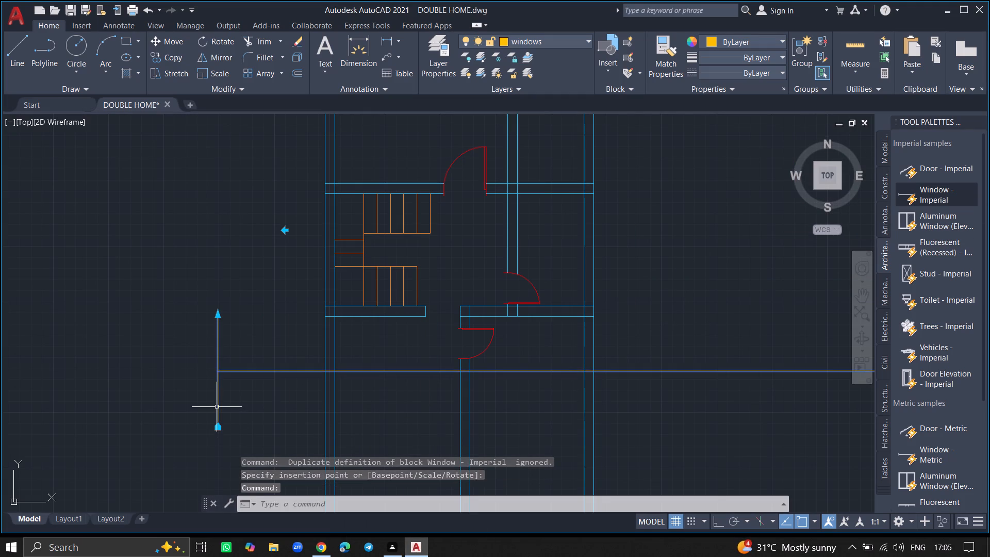
{"action": "type", "text": "SC"}
{"action": "key", "text": "Return"}
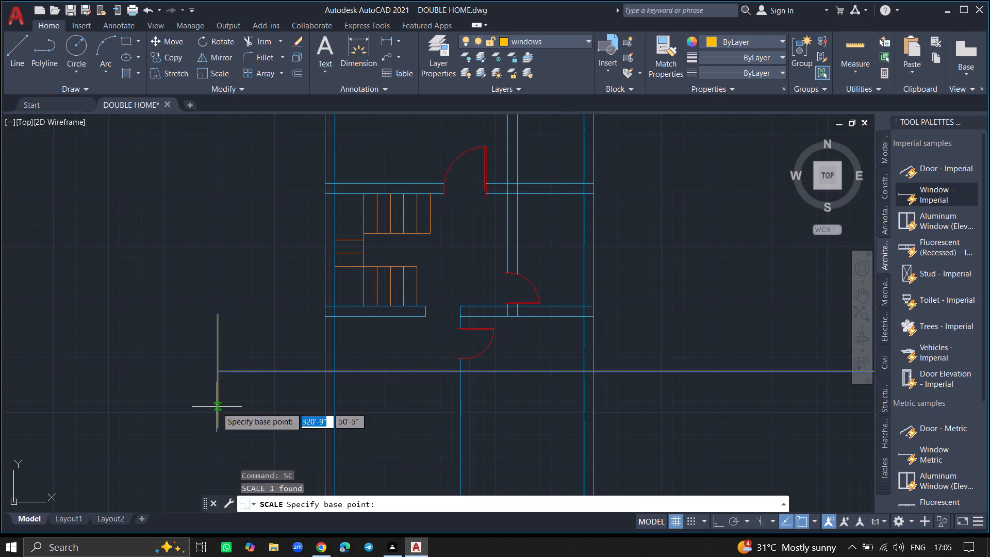
{"action": "left_click", "coordinate": [217, 407]}
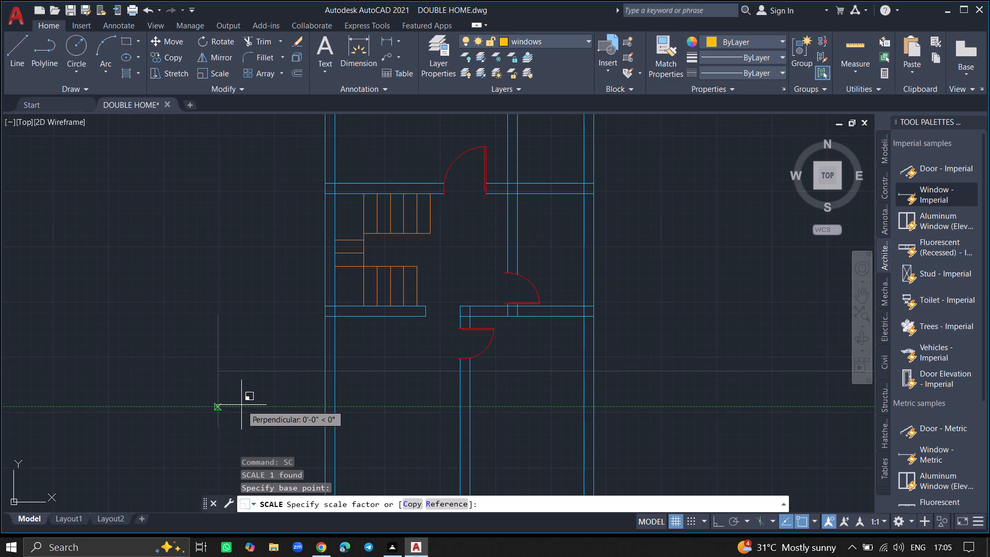
{"action": "left_click", "coordinate": [241, 405]}
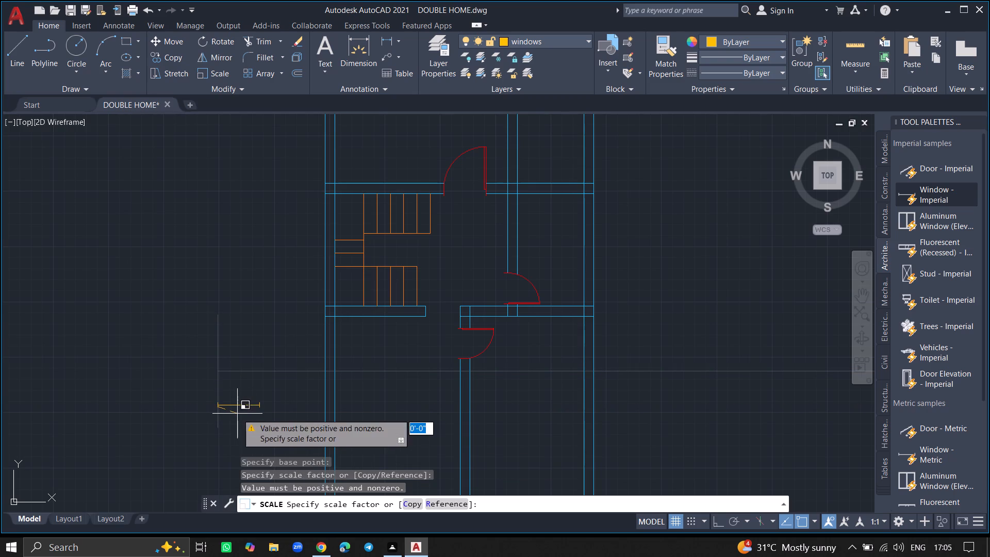
{"action": "left_click", "coordinate": [237, 414]}
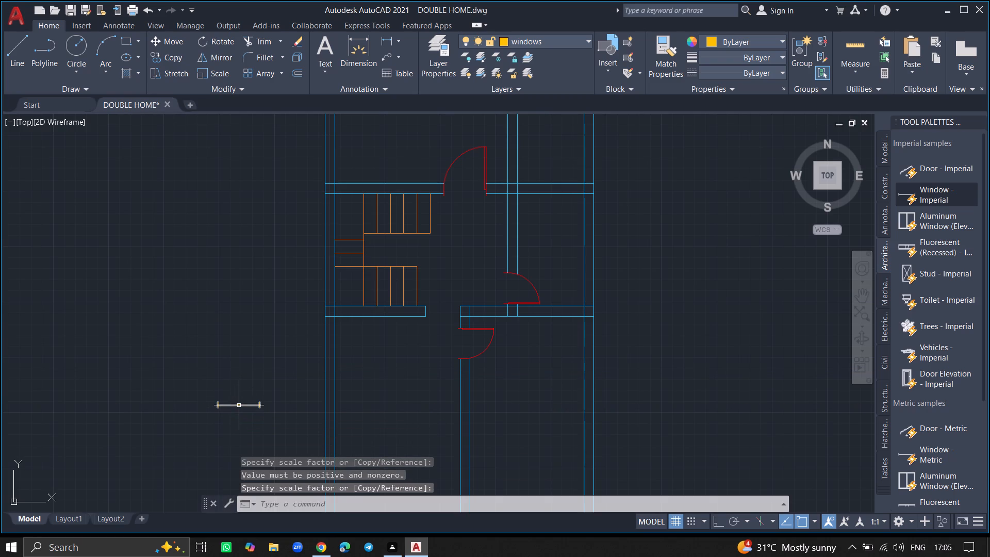
Rotate the scaled window 90° about its midpoint so that it runs north-south.
{"action": "left_click", "coordinate": [239, 405]}
{"action": "type", "text": "RO"}
{"action": "key", "text": "Return"}
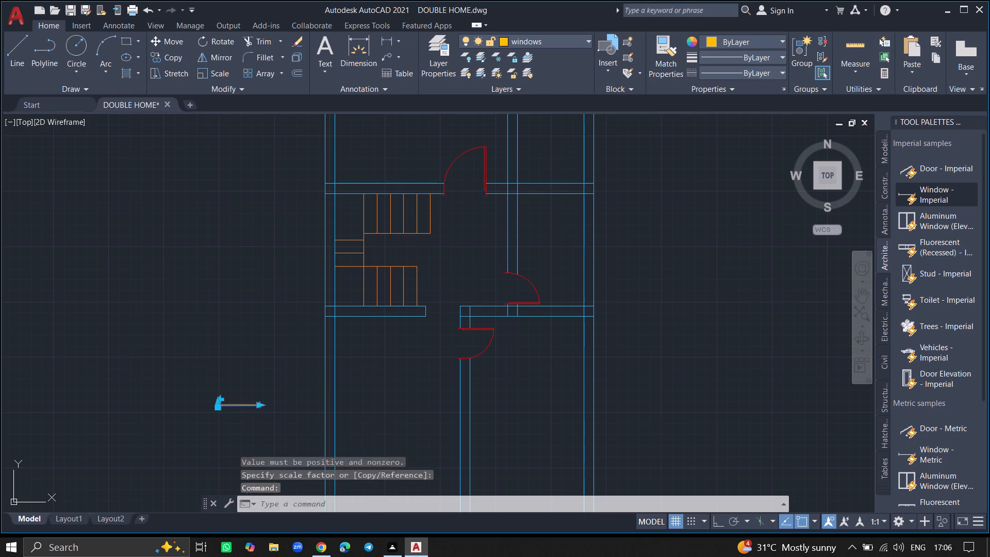
{"action": "left_click", "coordinate": [239, 405]}
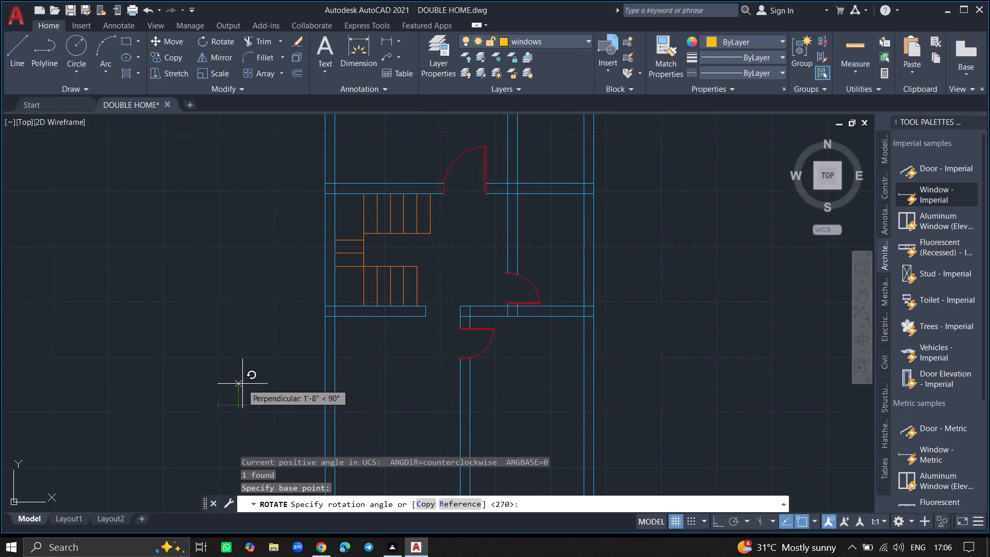
{"action": "left_click", "coordinate": [242, 384]}
Move the rotated window by its north end into the east exterior wall, beside the small room east of the stairs.
{"action": "left_click", "coordinate": [238, 390]}
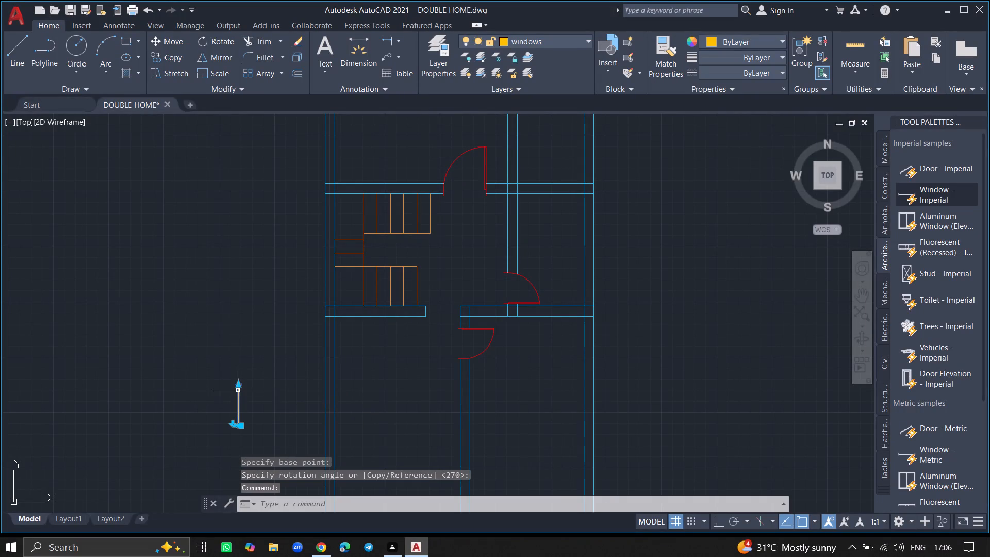
{"action": "type", "text": "MO"}
{"action": "type", "text": "VE"}
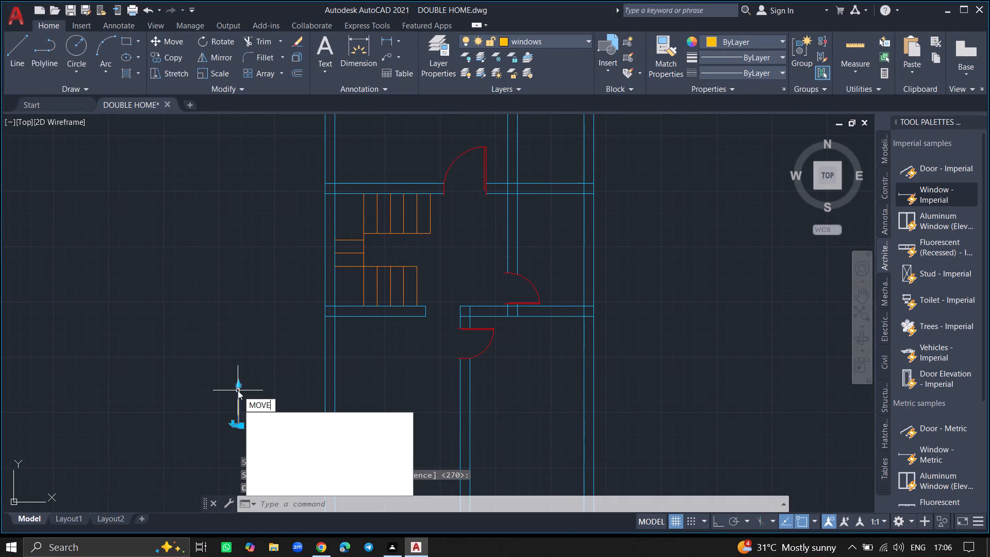
{"action": "key", "text": "Return"}
{"action": "left_click", "coordinate": [238, 390]}
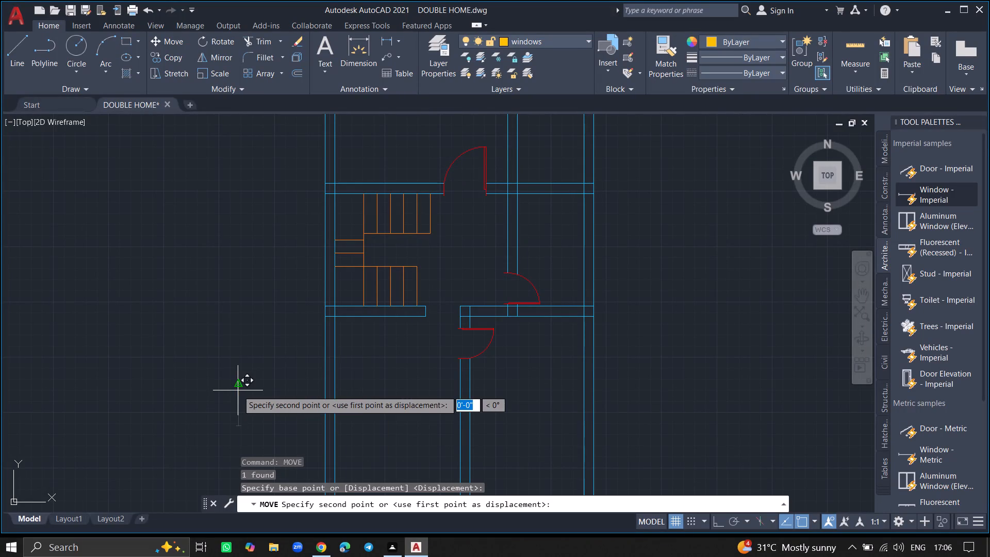
{"action": "scroll", "coordinate": [587, 230], "scroll_direction": "up", "scroll_amount": 3, "text": "ctrl"}
{"action": "left_click", "coordinate": [587, 231]}
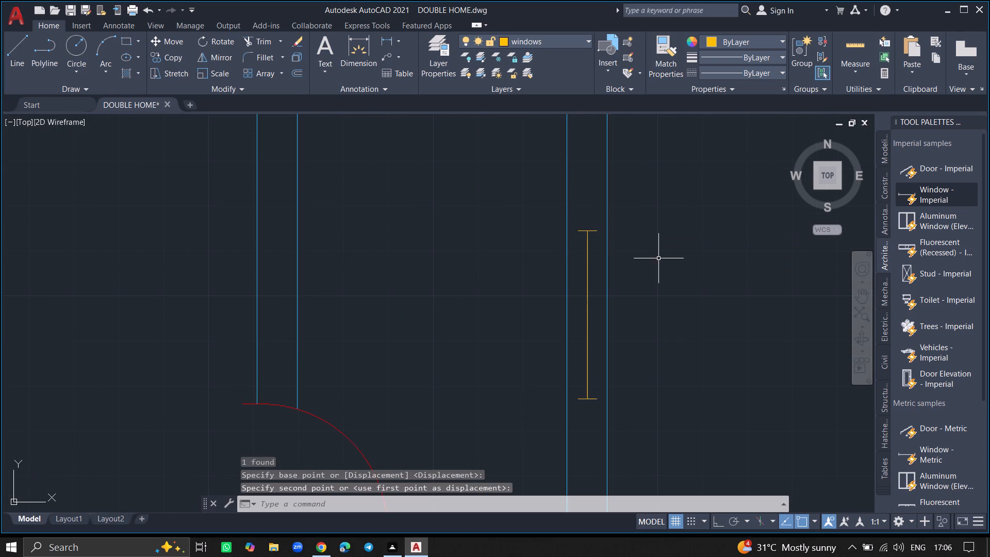
Copy the east wall window about 11'-3" straight north, into the same wall beside the northeast room.
{"action": "scroll", "coordinate": [658, 258], "scroll_direction": "down", "scroll_amount": 7, "text": "ctrl"}
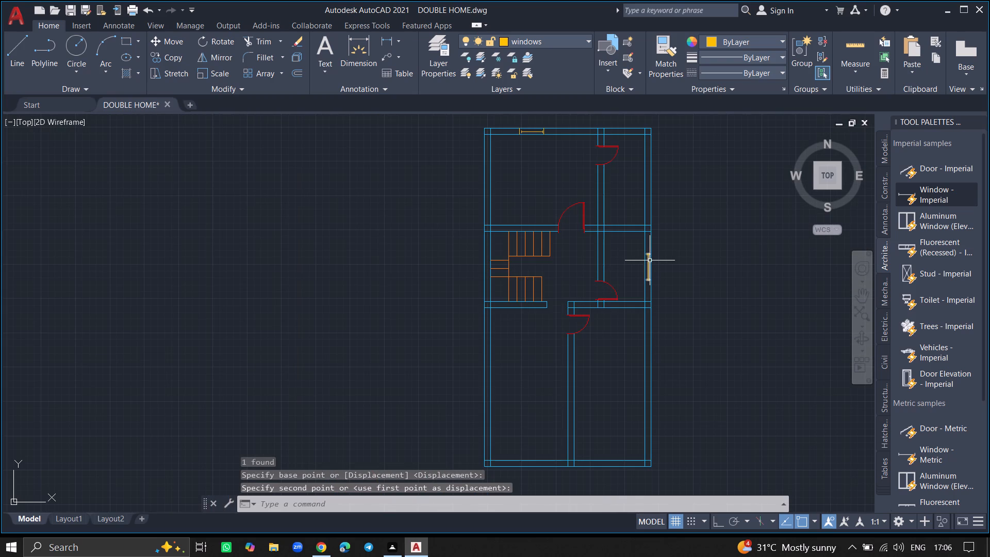
{"action": "left_click", "coordinate": [649, 262]}
{"action": "type", "text": "COPY"}
{"action": "key", "text": "Return"}
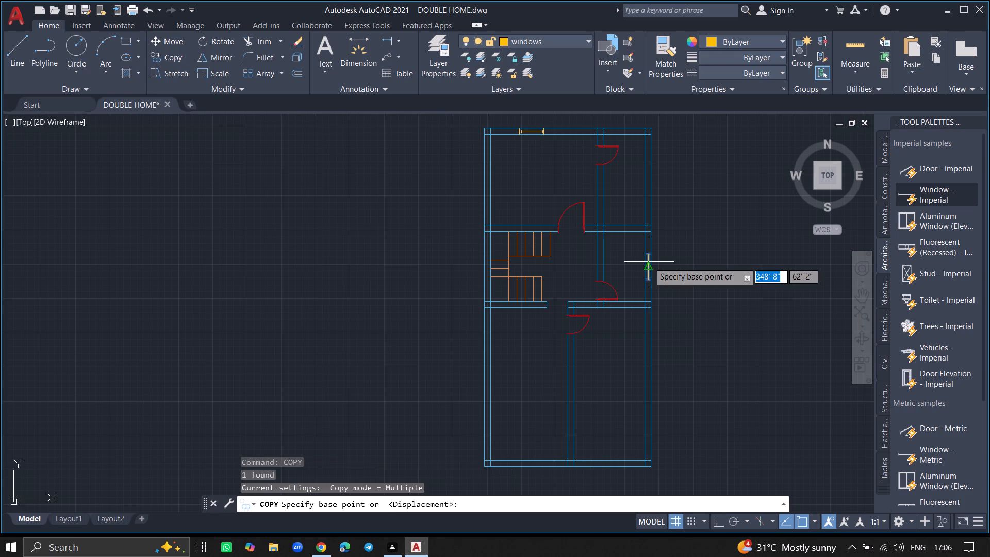
{"action": "left_click", "coordinate": [649, 262]}
{"action": "scroll", "coordinate": [649, 143], "scroll_direction": "up", "scroll_amount": 2, "text": "ctrl"}
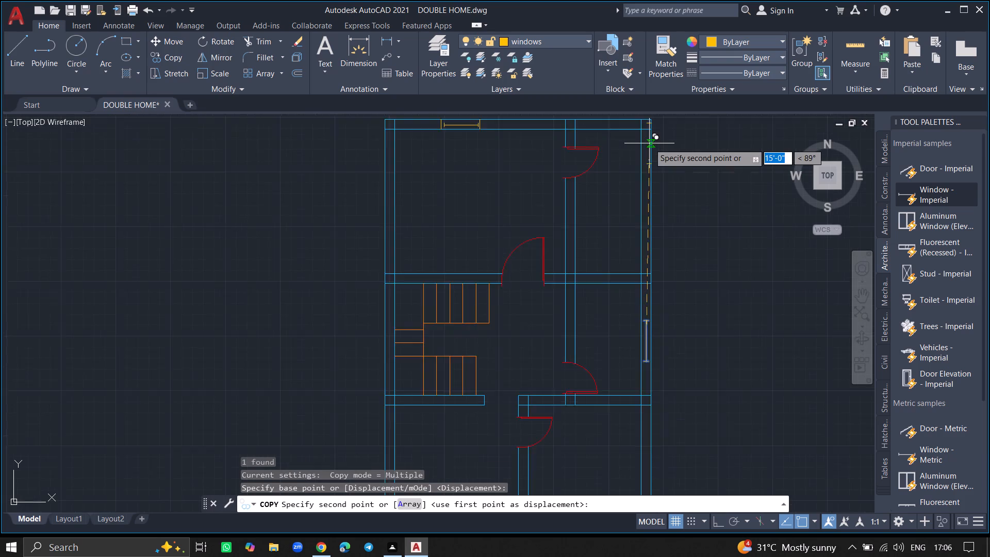
{"action": "scroll", "coordinate": [649, 143], "scroll_direction": "up", "scroll_amount": 2, "text": "ctrl"}
{"action": "scroll", "coordinate": [635, 267], "scroll_direction": "down", "scroll_amount": 1, "text": "ctrl"}
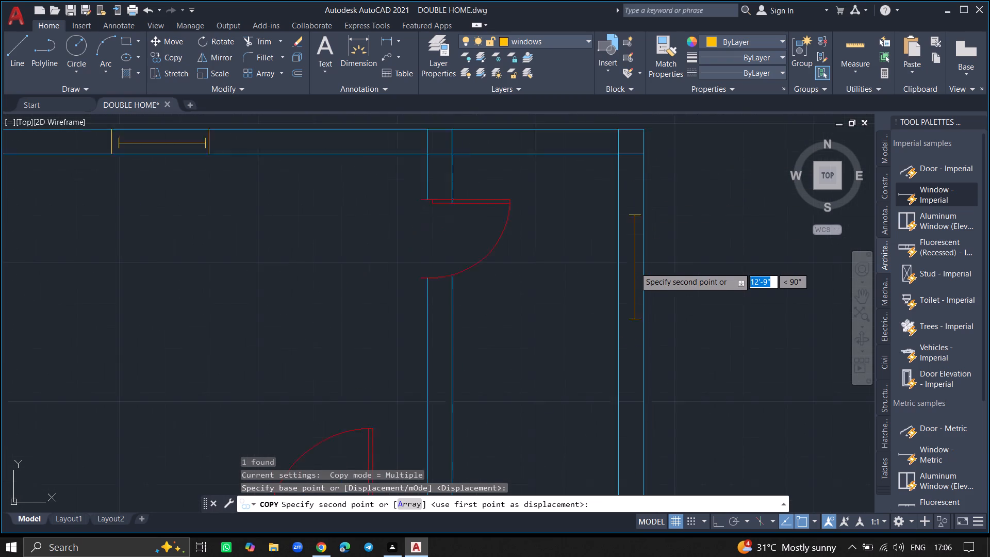
{"action": "scroll", "coordinate": [635, 267], "scroll_direction": "down", "scroll_amount": 1, "text": "ctrl"}
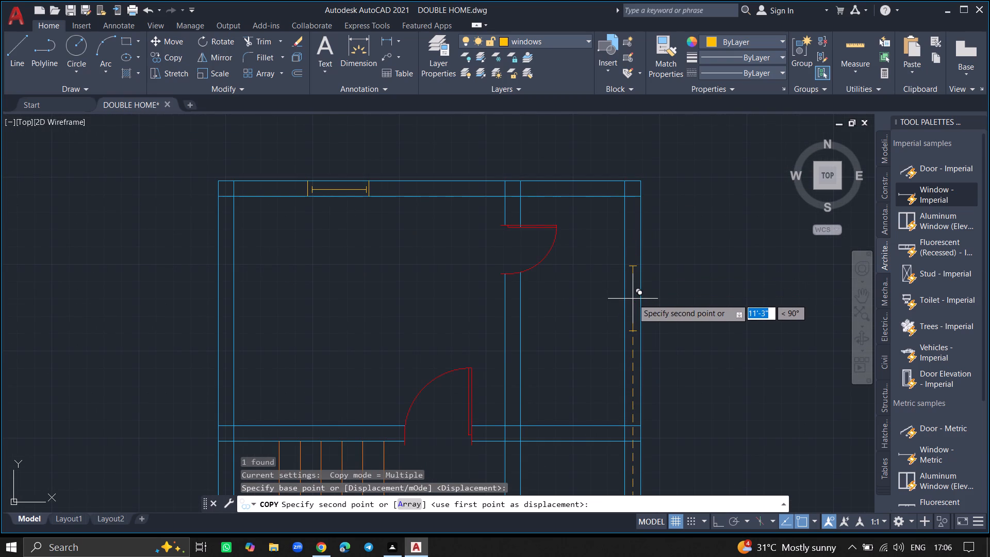
{"action": "left_click", "coordinate": [633, 299]}
{"action": "key", "text": "Return"}
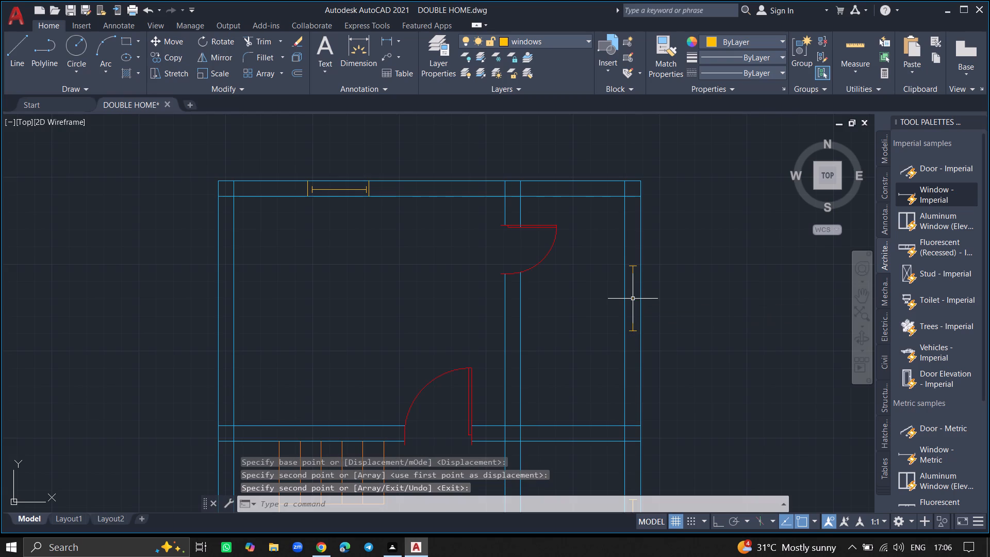
Draw lines across the east exterior wall just beyond the north and south ends of the northeast room's window.
{"action": "key", "text": "l"}
{"action": "key", "text": "Return"}
{"action": "scroll", "coordinate": [635, 240], "scroll_direction": "up", "scroll_amount": 1, "text": "ctrl"}
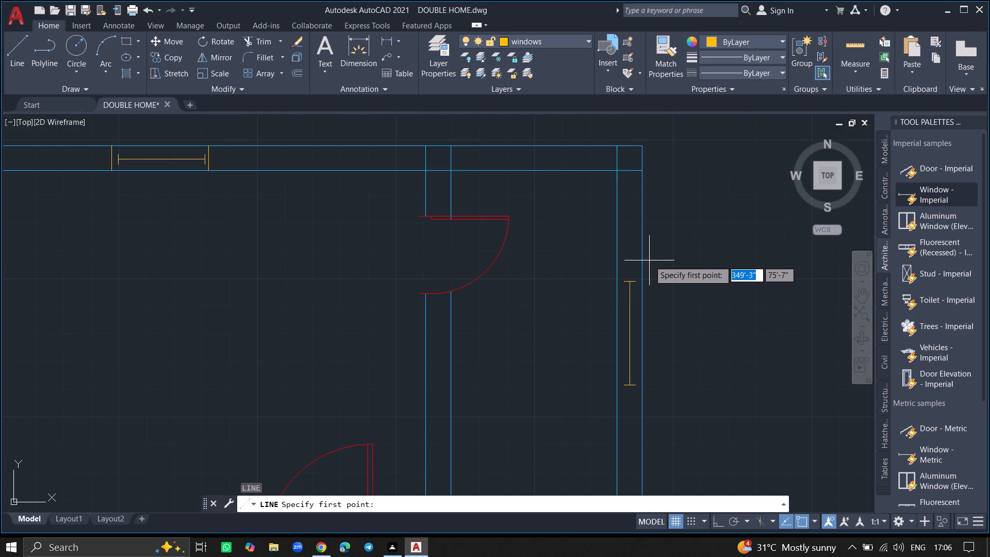
{"action": "left_click", "coordinate": [642, 267]}
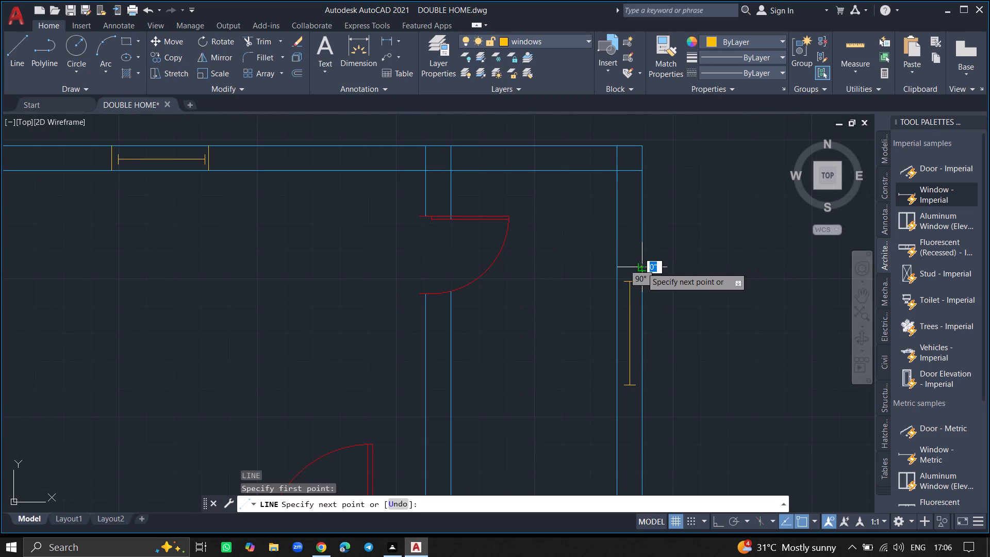
{"action": "left_click", "coordinate": [618, 267]}
{"action": "key", "text": "Return"}
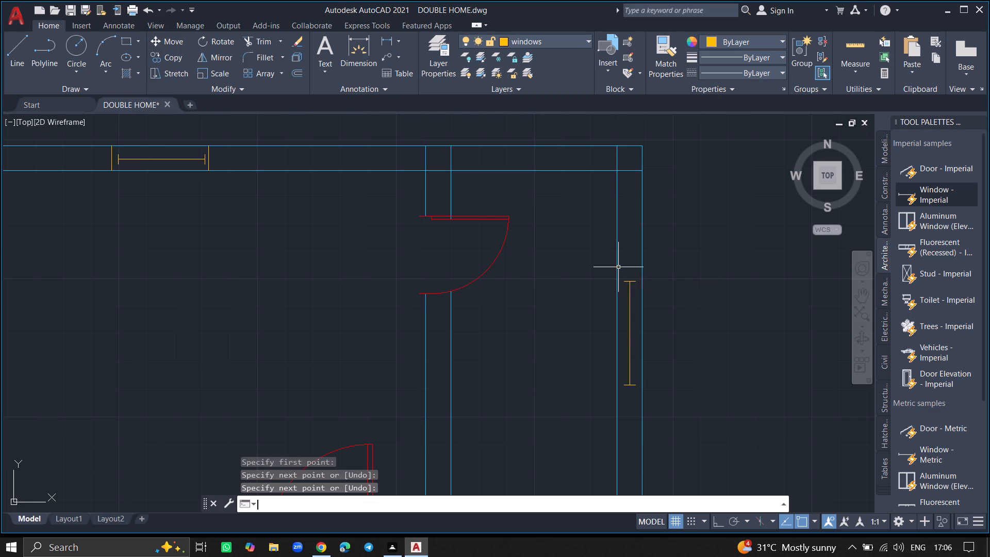
{"action": "key", "text": "l"}
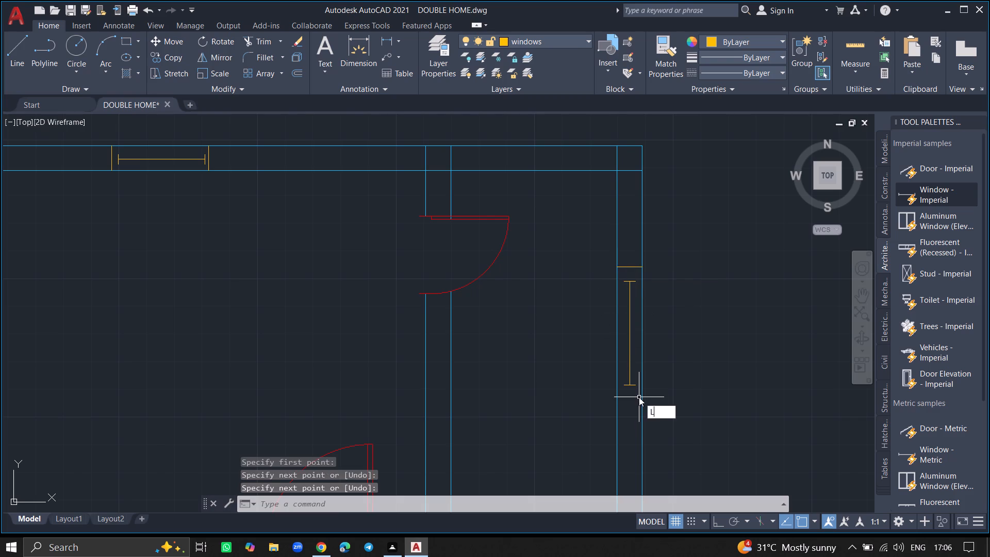
{"action": "key", "text": "Return"}
{"action": "left_click", "coordinate": [641, 396]}
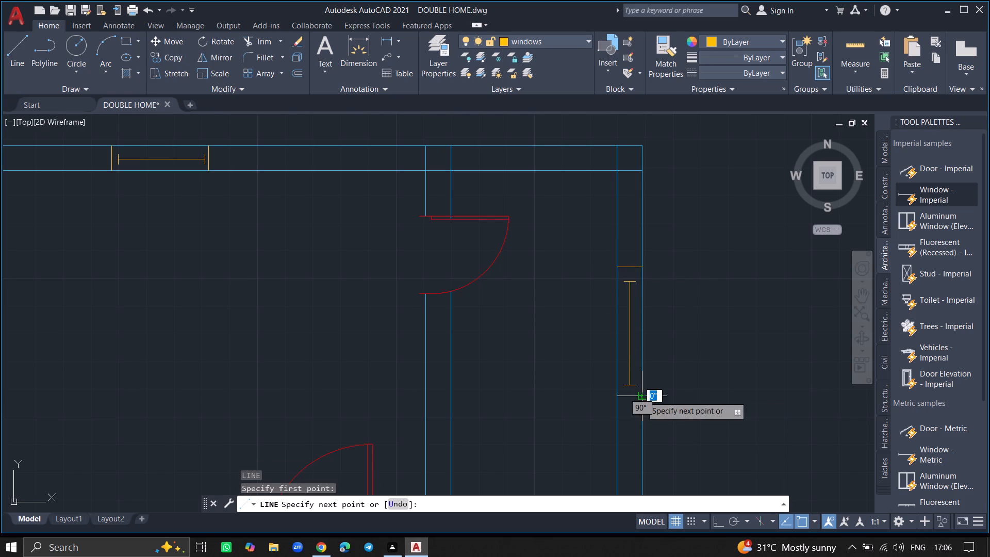
{"action": "left_click", "coordinate": [619, 399]}
{"action": "key", "text": "Return"}
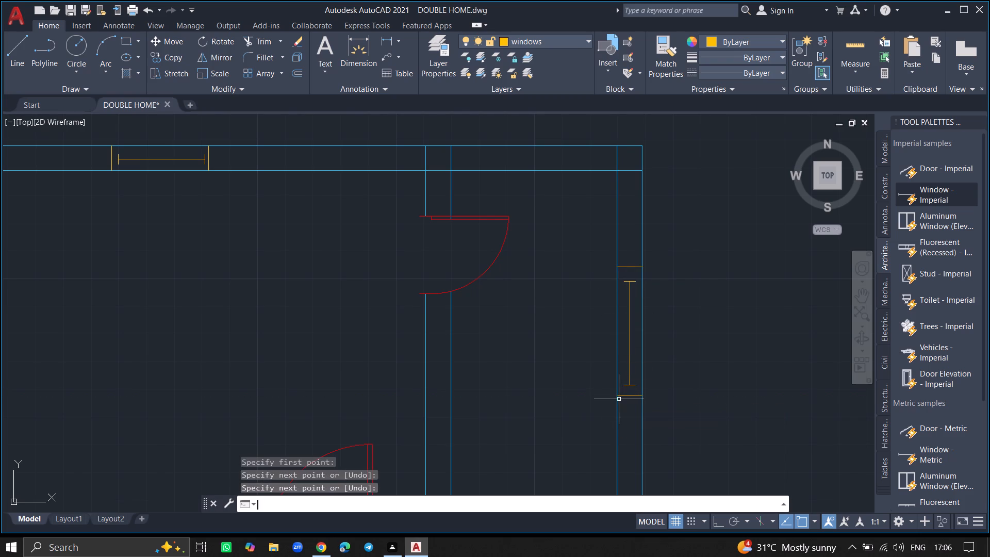
Frame the east wall window beside the small room east of the stairs with a 9" line across the wall near each end.
{"action": "scroll", "coordinate": [616, 399], "scroll_direction": "down", "scroll_amount": 6, "text": "ctrl"}
{"action": "scroll", "coordinate": [630, 443], "scroll_direction": "up", "scroll_amount": 3, "text": "ctrl"}
{"action": "scroll", "coordinate": [584, 421], "scroll_direction": "up", "scroll_amount": 3, "text": "ctrl"}
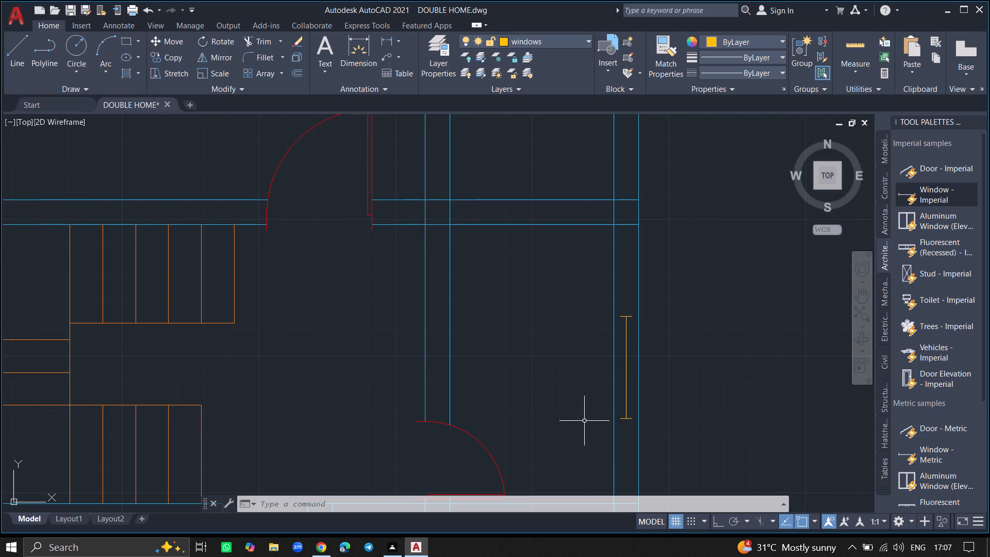
{"action": "key", "text": "l"}
{"action": "key", "text": "Return"}
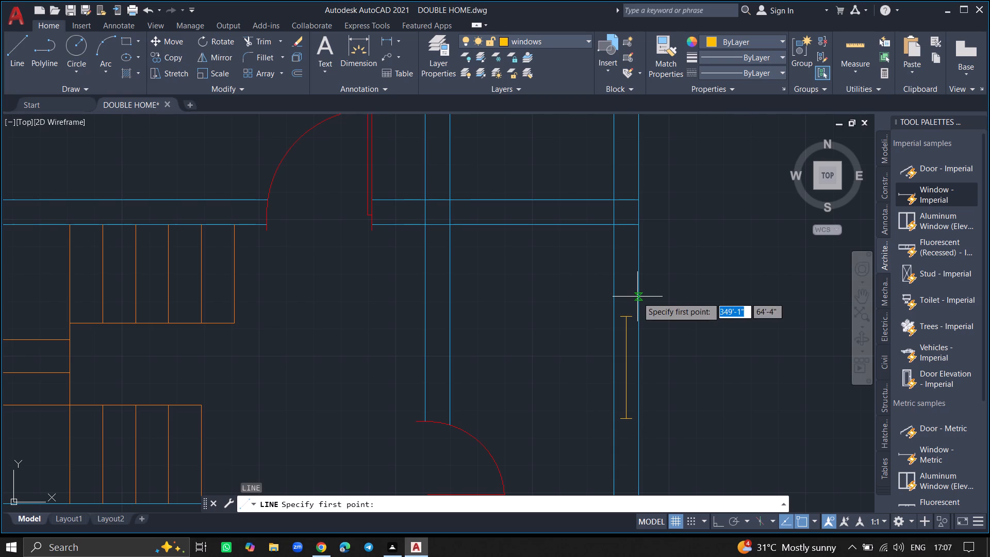
{"action": "left_click", "coordinate": [637, 299]}
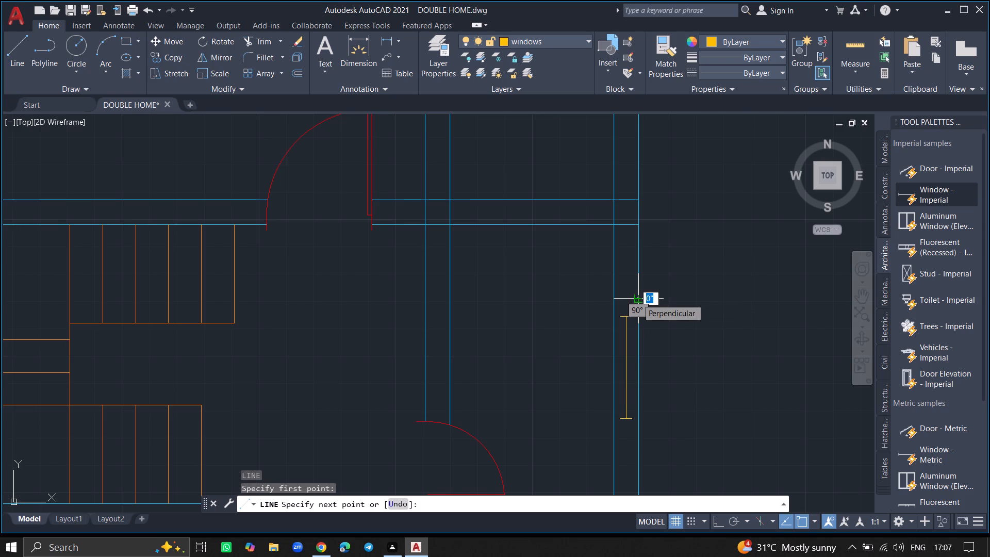
{"action": "left_click", "coordinate": [638, 300]}
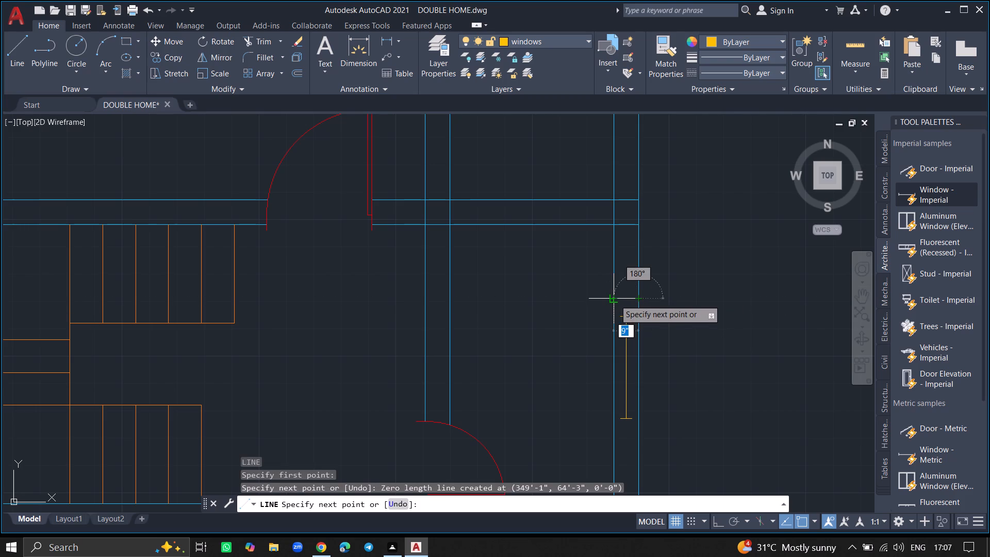
{"action": "left_click", "coordinate": [615, 300]}
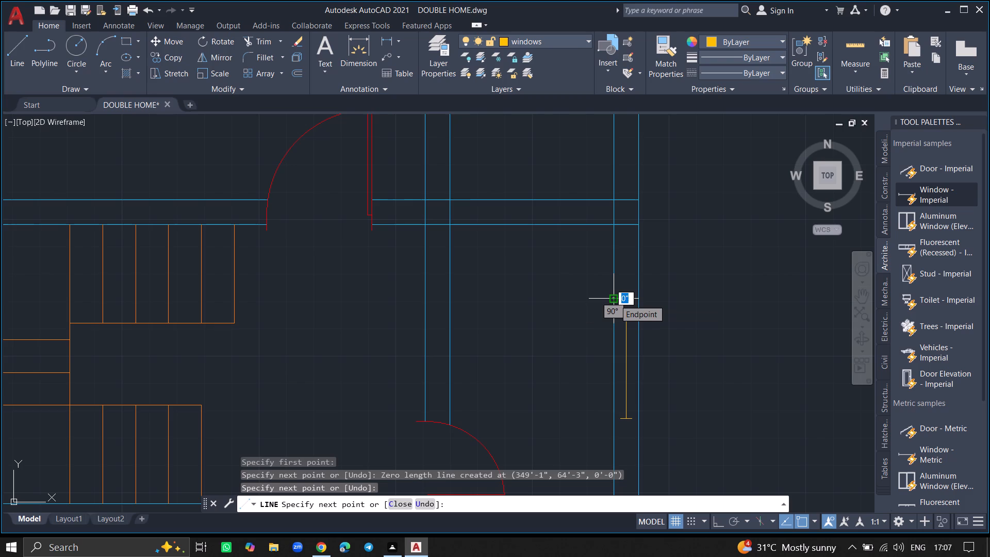
{"action": "key", "text": "Return"}
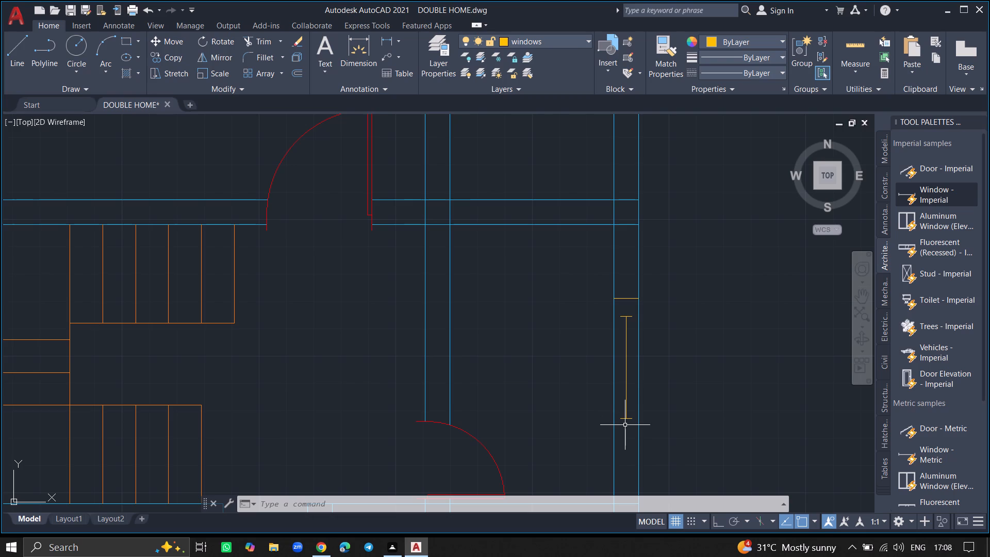
{"action": "key", "text": "l"}
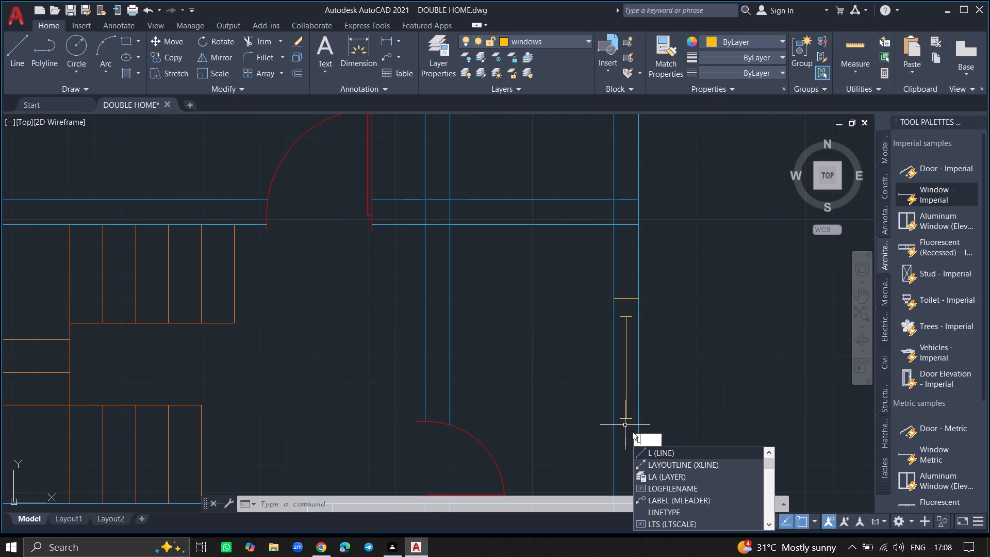
{"action": "left_click", "coordinate": [647, 452]}
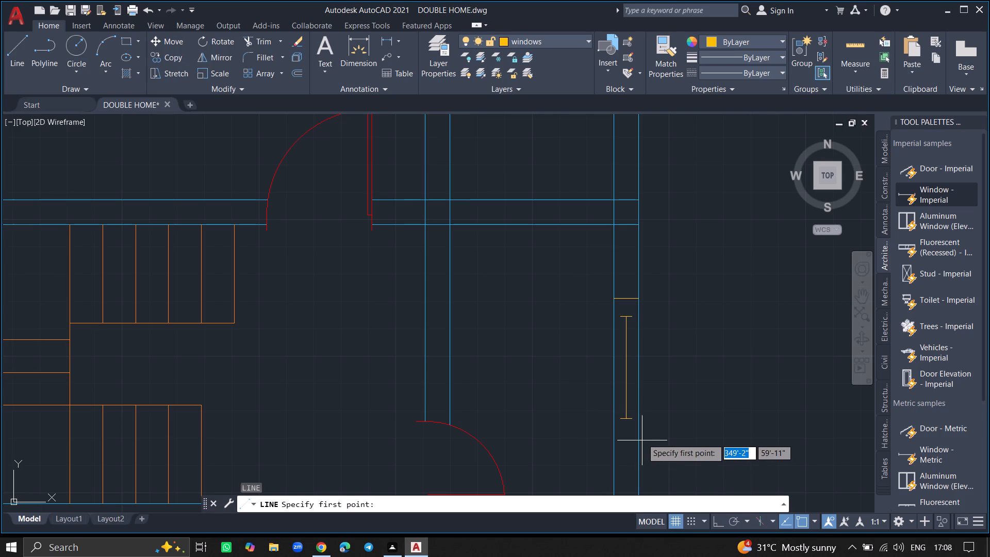
{"action": "left_click", "coordinate": [639, 428]}
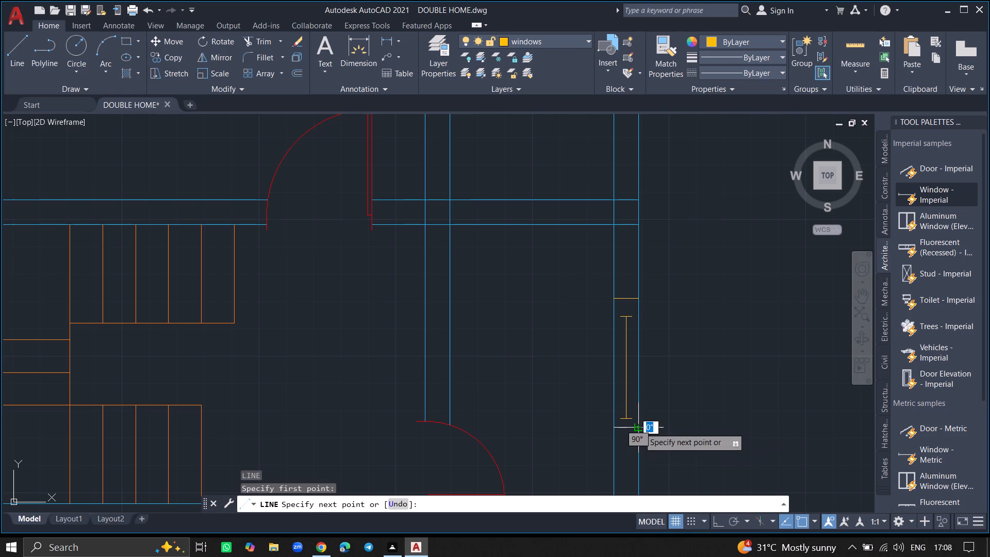
{"action": "left_click", "coordinate": [613, 429]}
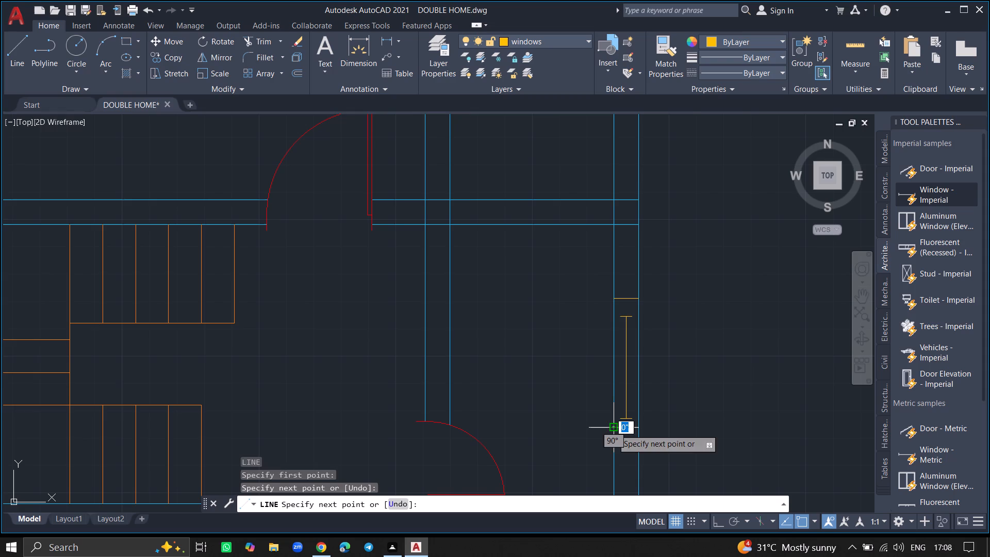
{"action": "key", "text": "Return"}
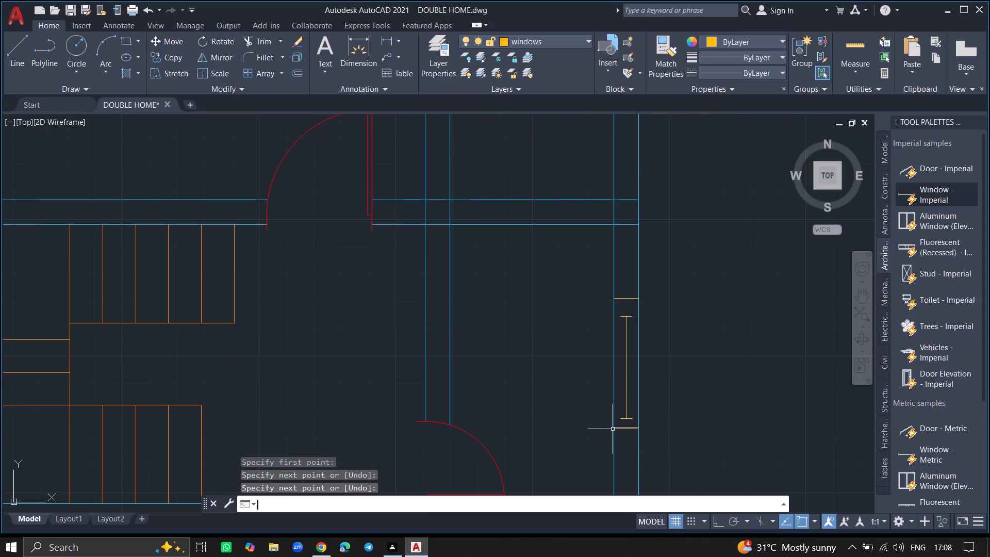
Hatch the northwest room's west wall, the northwest corner and the north wall up to the window with the SOLID pattern.
{"action": "scroll", "coordinate": [683, 373], "scroll_direction": "down", "scroll_amount": 3, "text": "ctrl"}
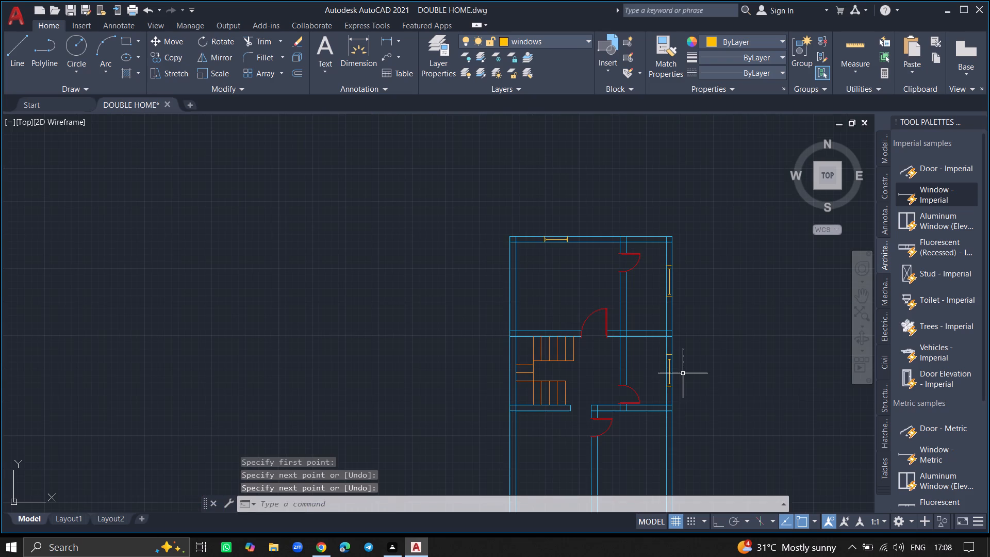
{"action": "scroll", "coordinate": [683, 373], "scroll_direction": "down", "scroll_amount": 1, "text": "ctrl"}
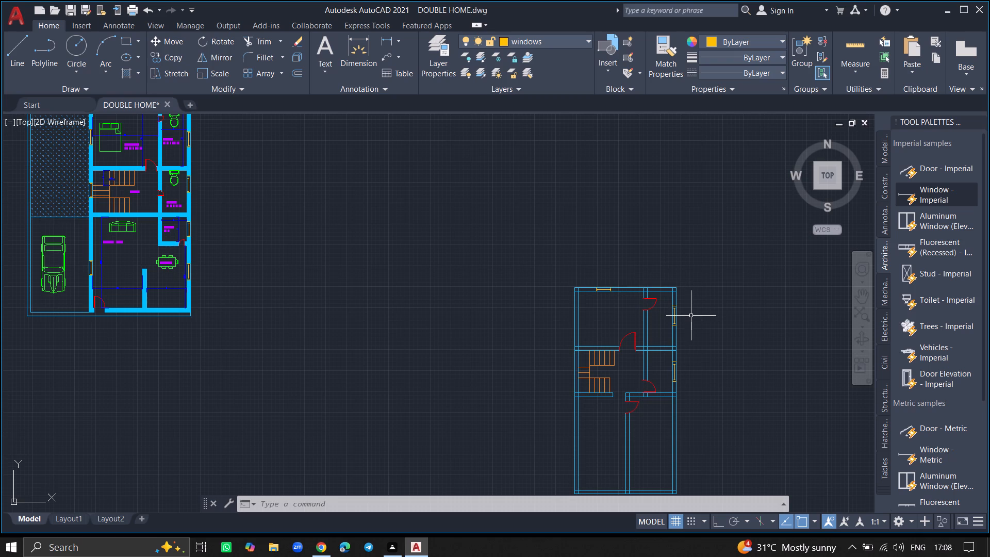
{"action": "scroll", "coordinate": [624, 289], "scroll_direction": "up", "scroll_amount": 4, "text": "ctrl"}
{"action": "scroll", "coordinate": [624, 289], "scroll_direction": "down", "scroll_amount": 3, "text": "ctrl"}
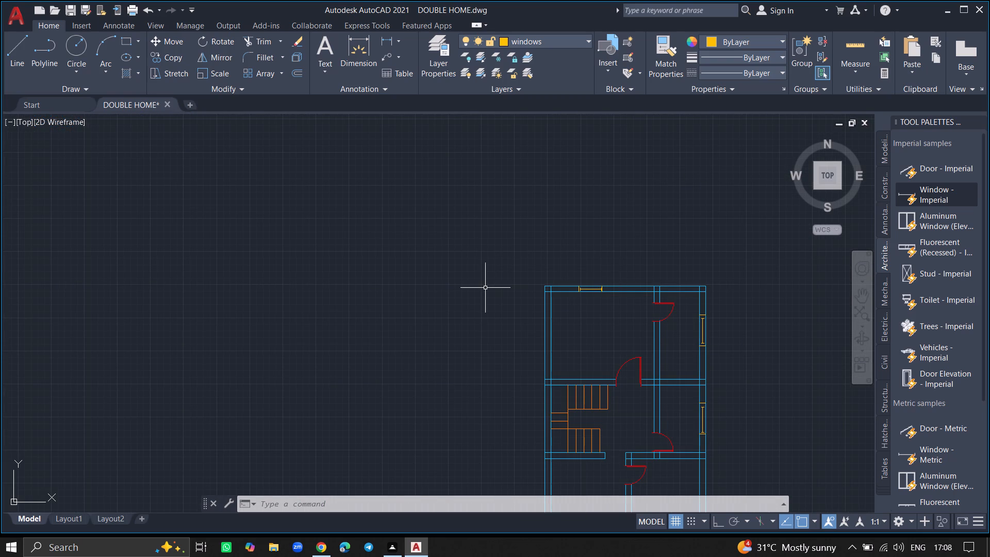
{"action": "key", "text": "h"}
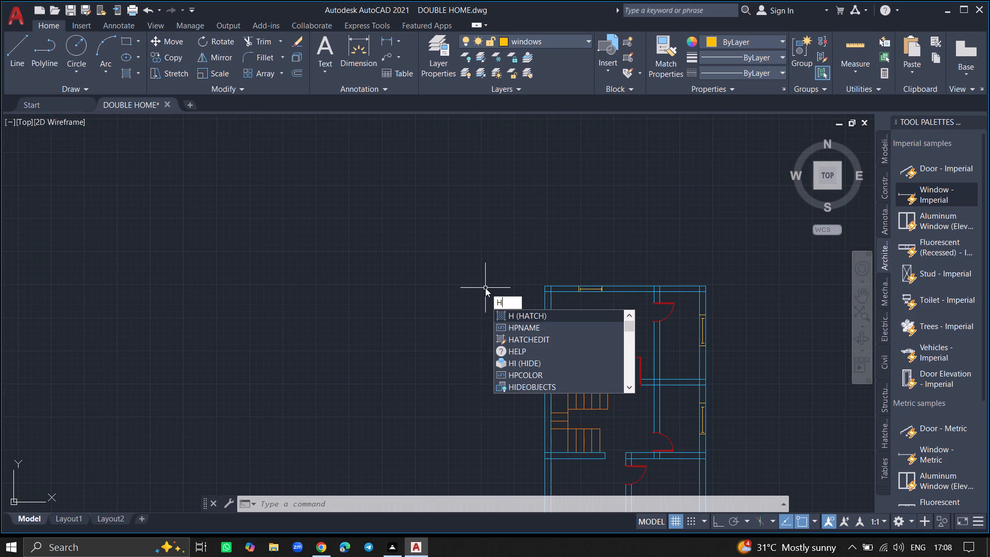
{"action": "left_click", "coordinate": [514, 314]}
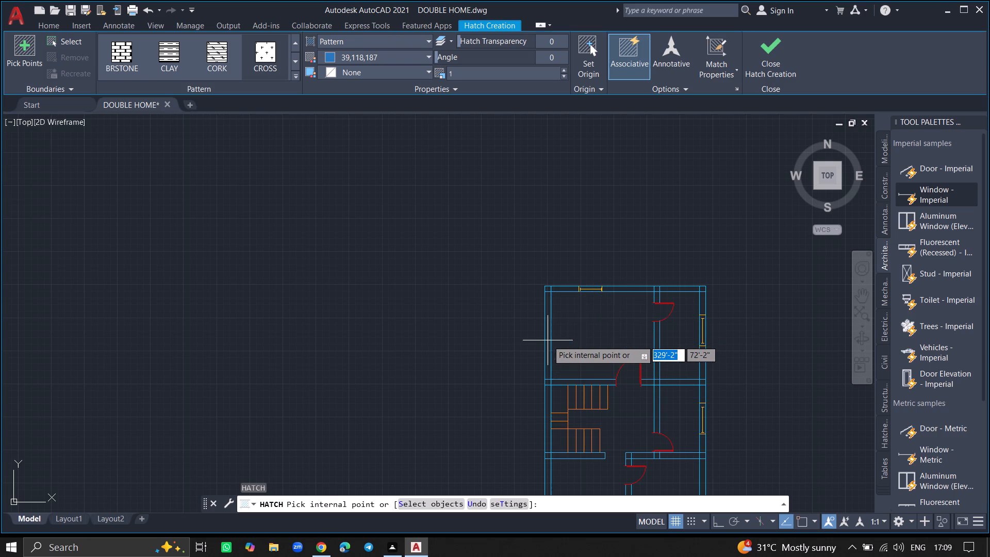
{"action": "scroll", "coordinate": [548, 340], "scroll_direction": "up", "scroll_amount": 2, "text": "ctrl"}
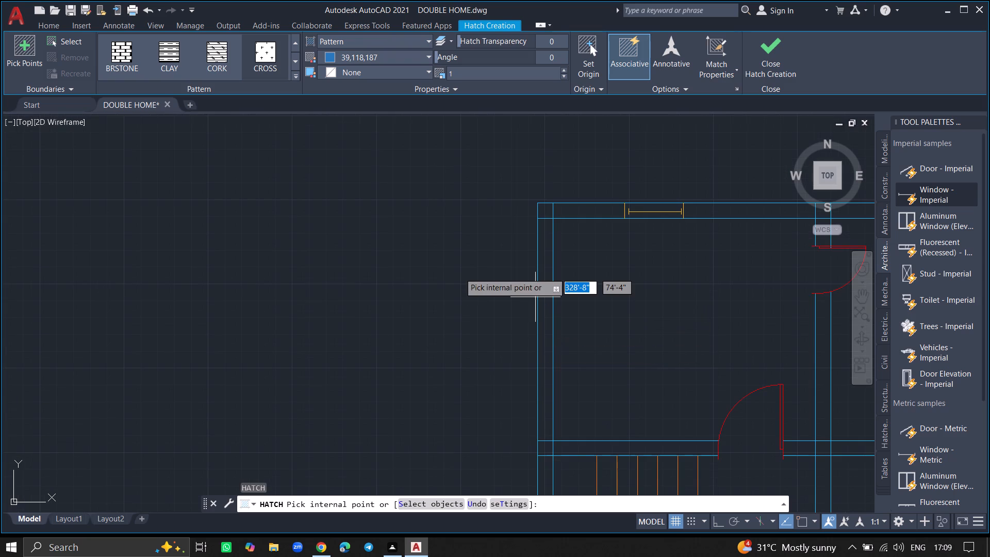
{"action": "left_click", "coordinate": [294, 35]}
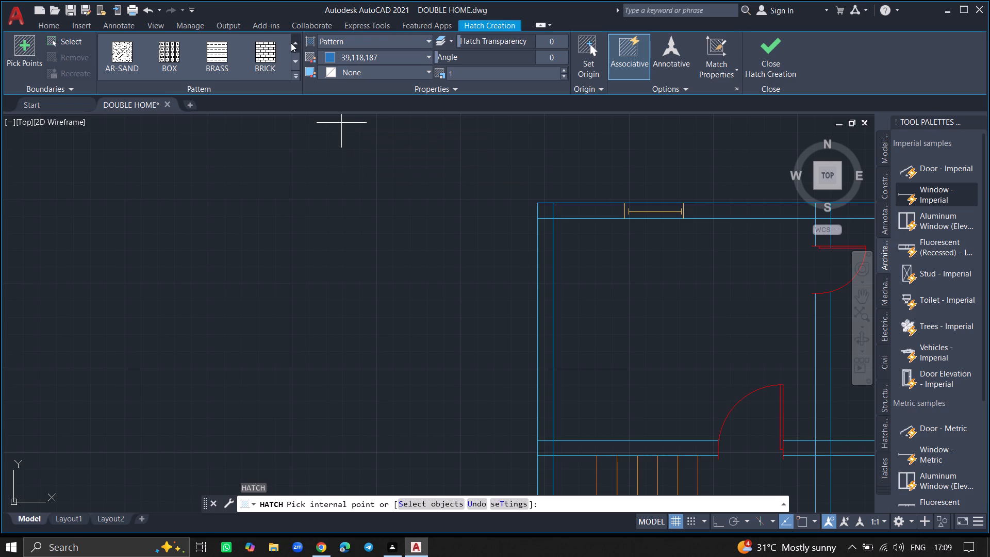
{"action": "triple_click", "coordinate": [295, 43]}
{"action": "left_click", "coordinate": [295, 43]}
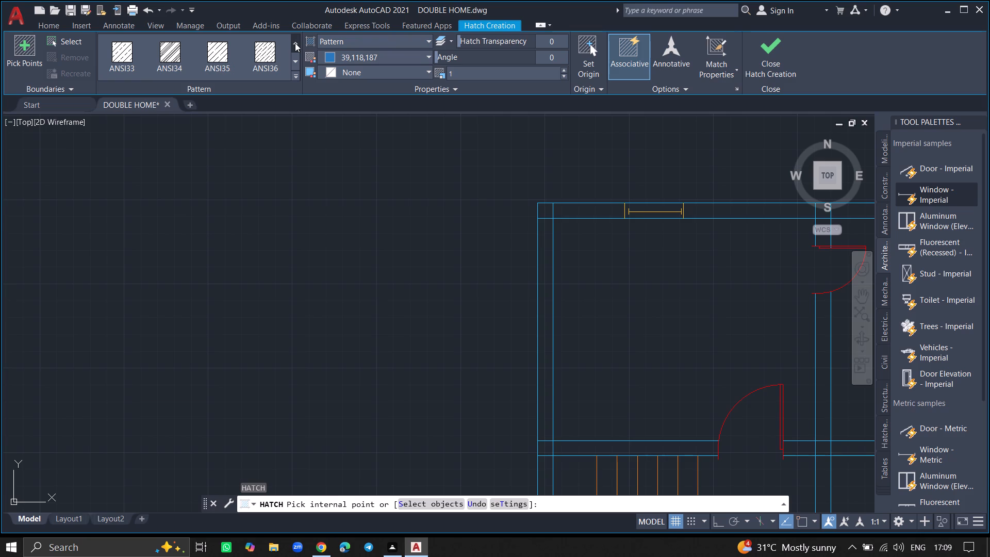
{"action": "double_click", "coordinate": [295, 43]}
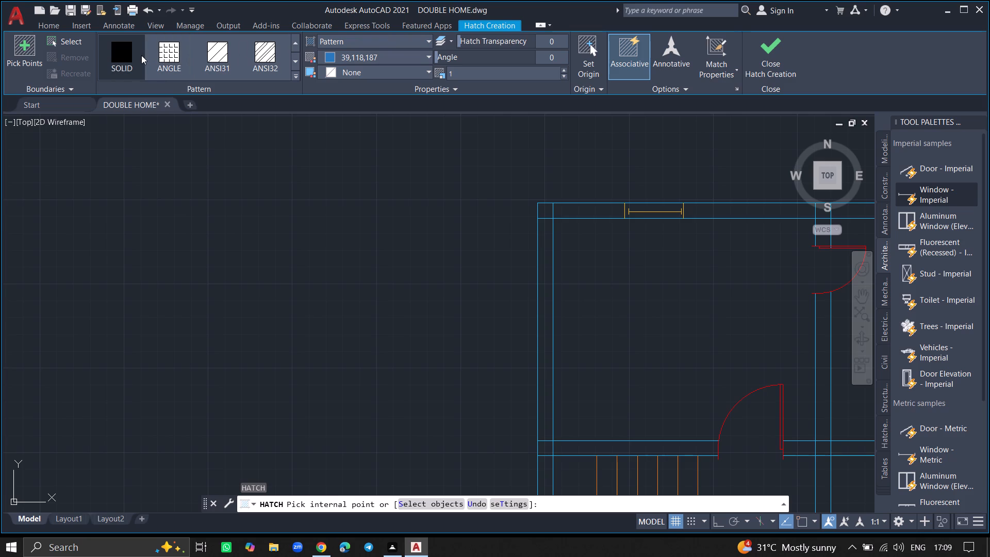
{"action": "left_click", "coordinate": [140, 55]}
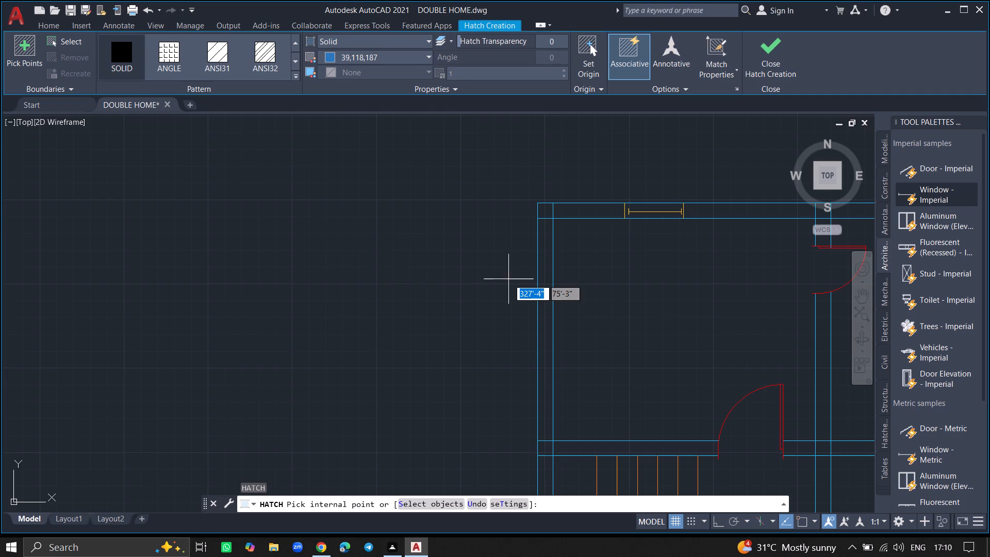
{"action": "left_click", "coordinate": [544, 282]}
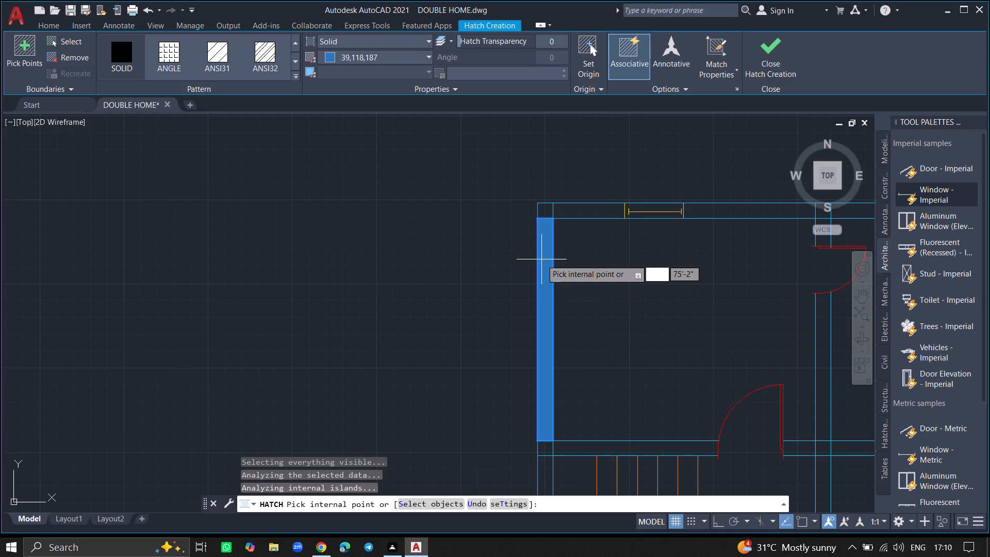
{"action": "left_click", "coordinate": [542, 212]}
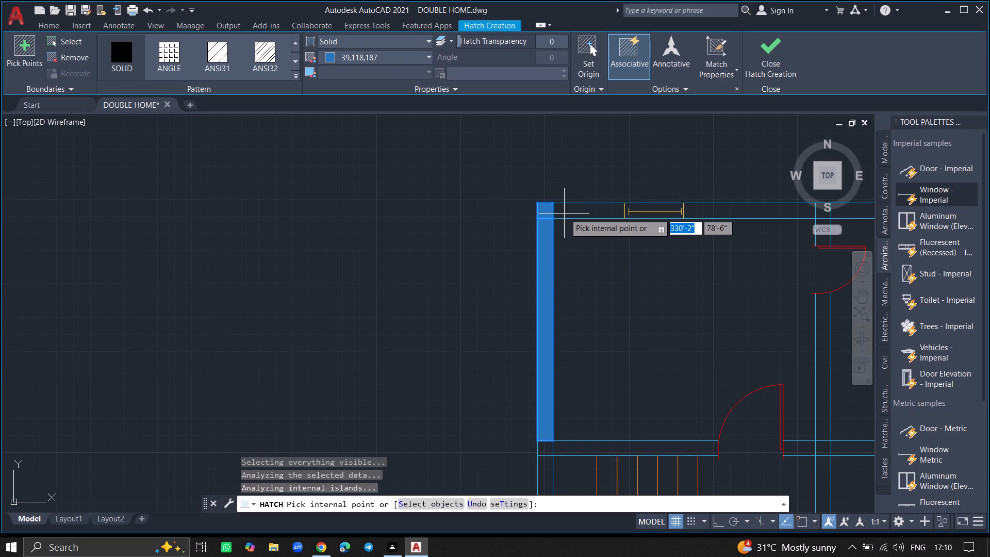
{"action": "left_click", "coordinate": [565, 212]}
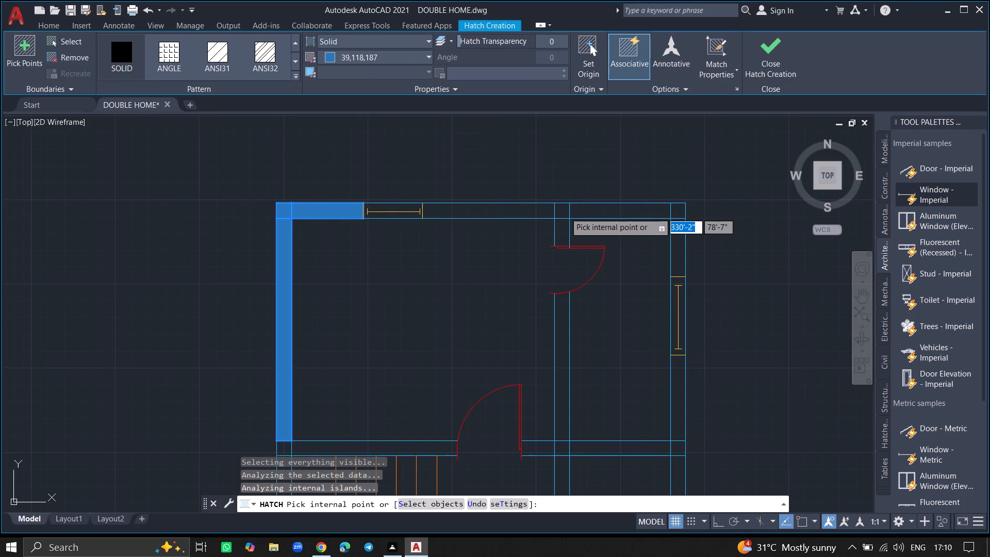
Hatch the rest of the north wall, the partition stub north of the northeast room's door, and the east wall either side of its window.
{"action": "left_click", "coordinate": [517, 212]}
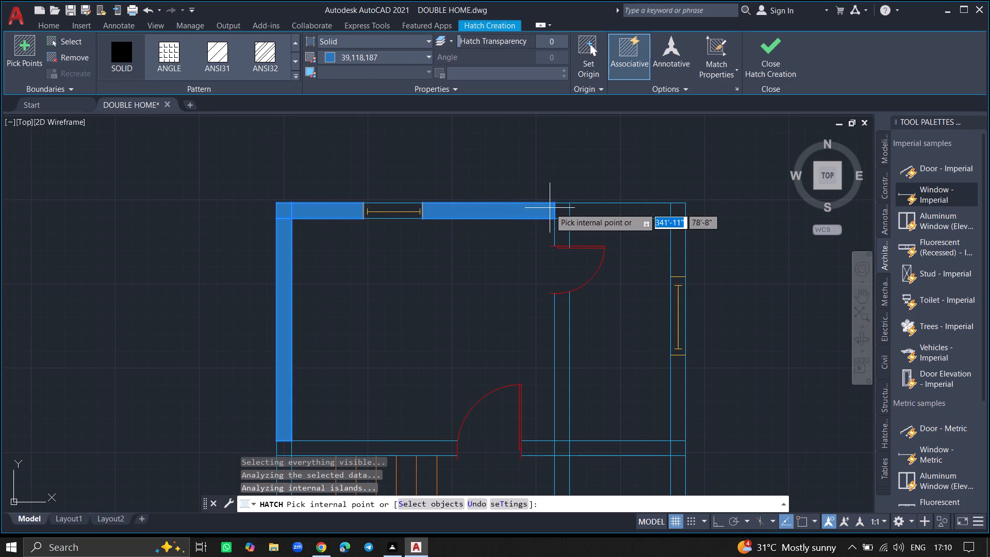
{"action": "left_click", "coordinate": [562, 209]}
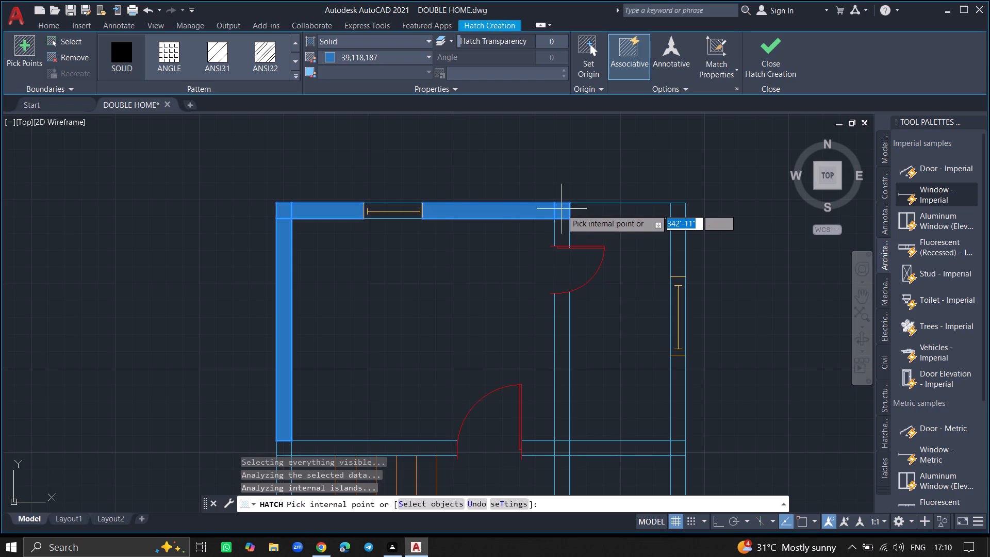
{"action": "left_click", "coordinate": [562, 229]}
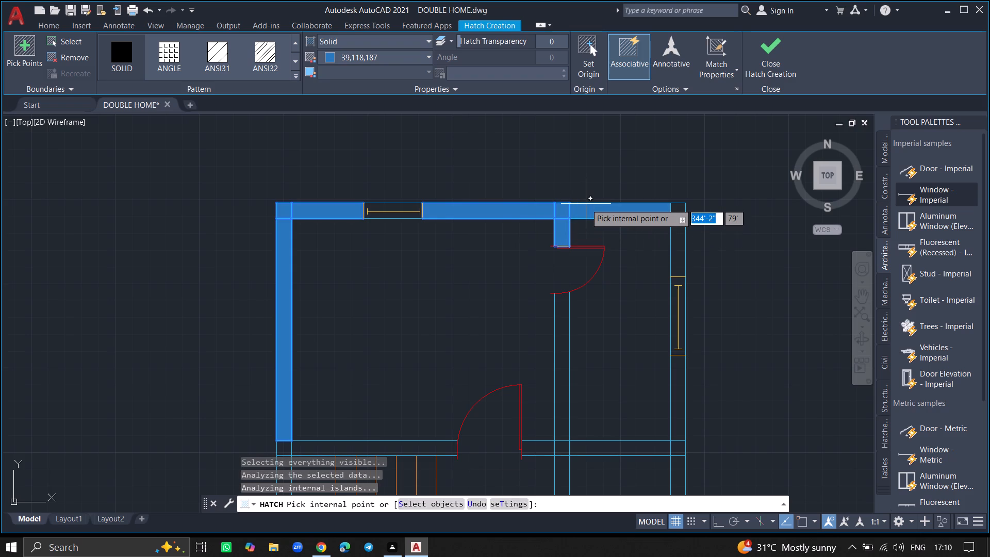
{"action": "left_click", "coordinate": [586, 204]}
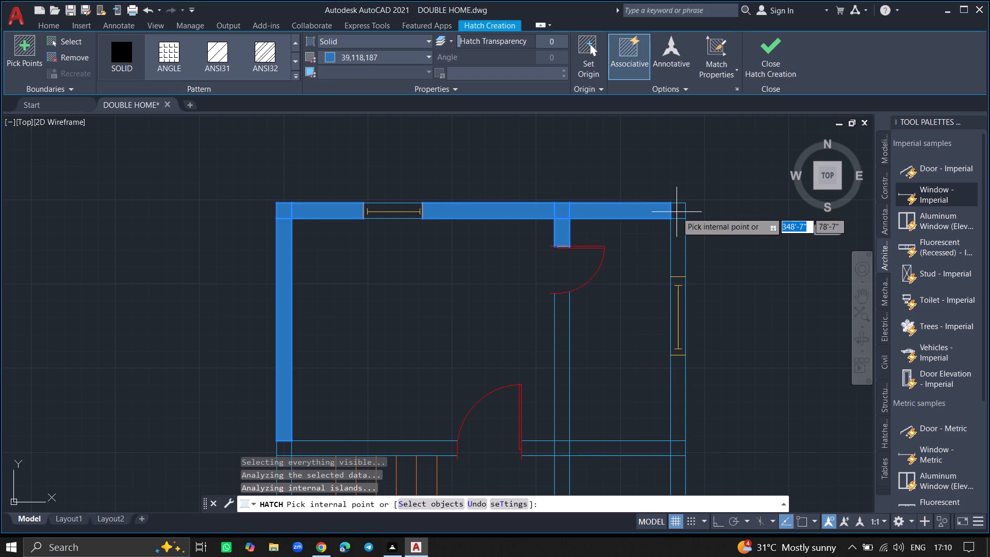
{"action": "left_click", "coordinate": [677, 212]}
{"action": "left_click", "coordinate": [677, 234]}
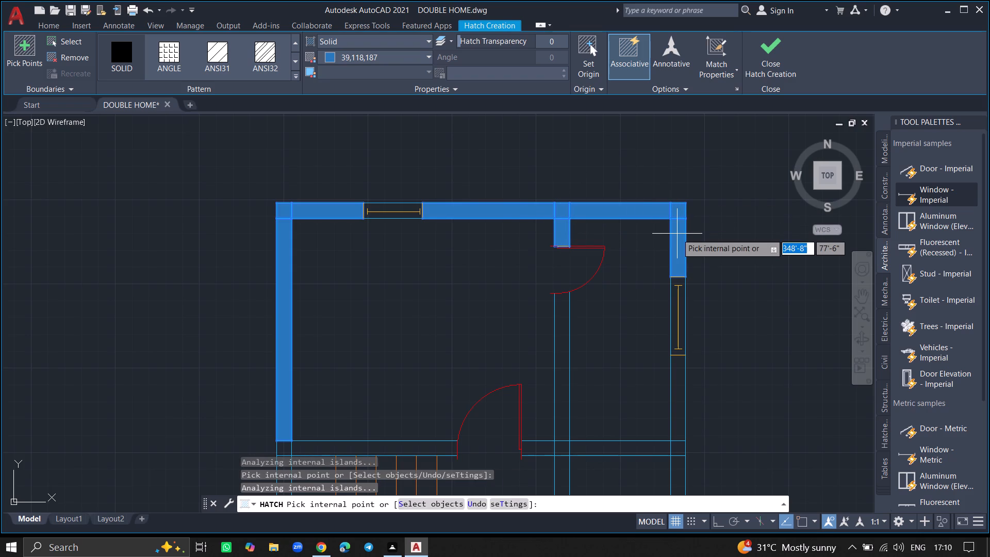
{"action": "left_click", "coordinate": [674, 378]}
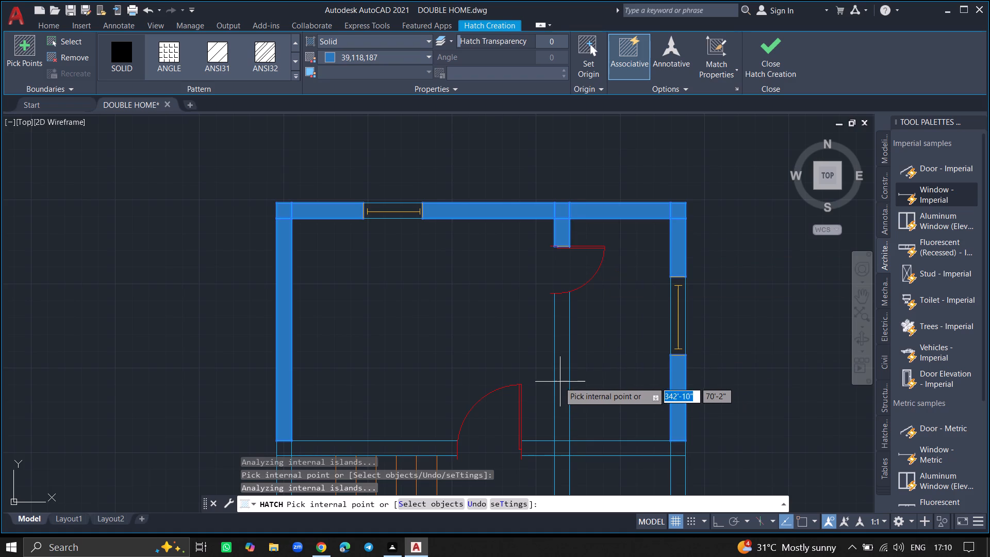
Hatch the partition south of the northeast room's door and the wall along the south side of both northern rooms, including junctions and corners.
{"action": "left_click", "coordinate": [556, 382]}
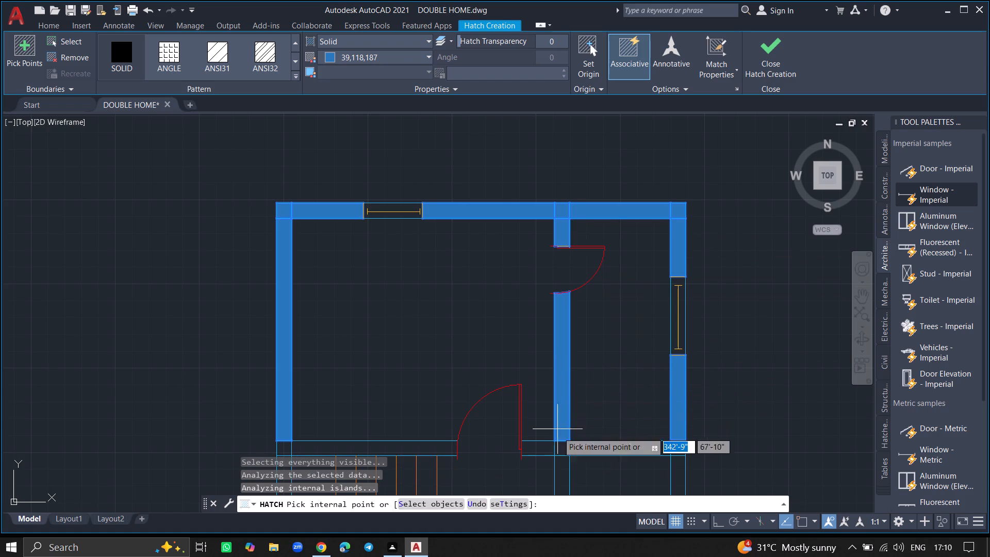
{"action": "left_click", "coordinate": [562, 452]}
{"action": "left_click", "coordinate": [584, 448]}
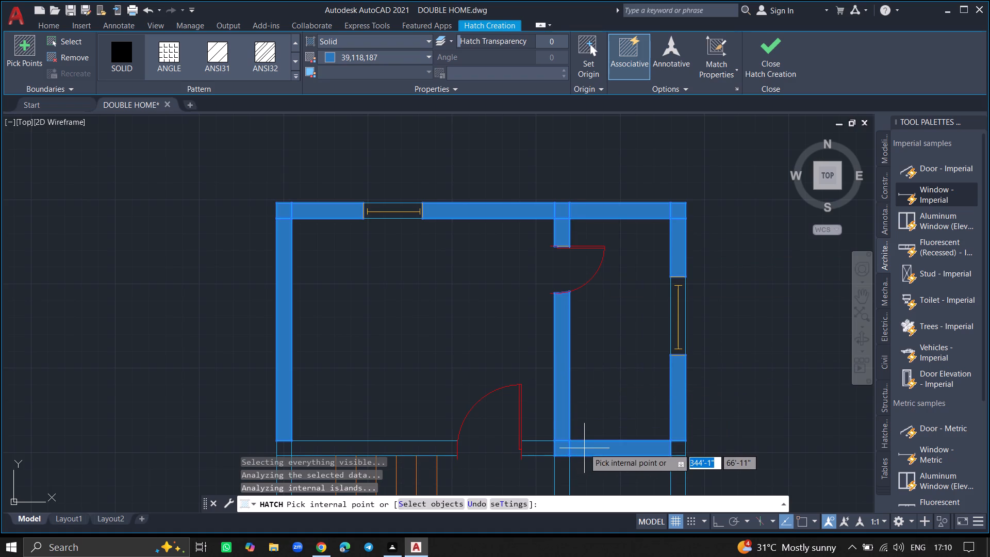
{"action": "left_click", "coordinate": [536, 445]}
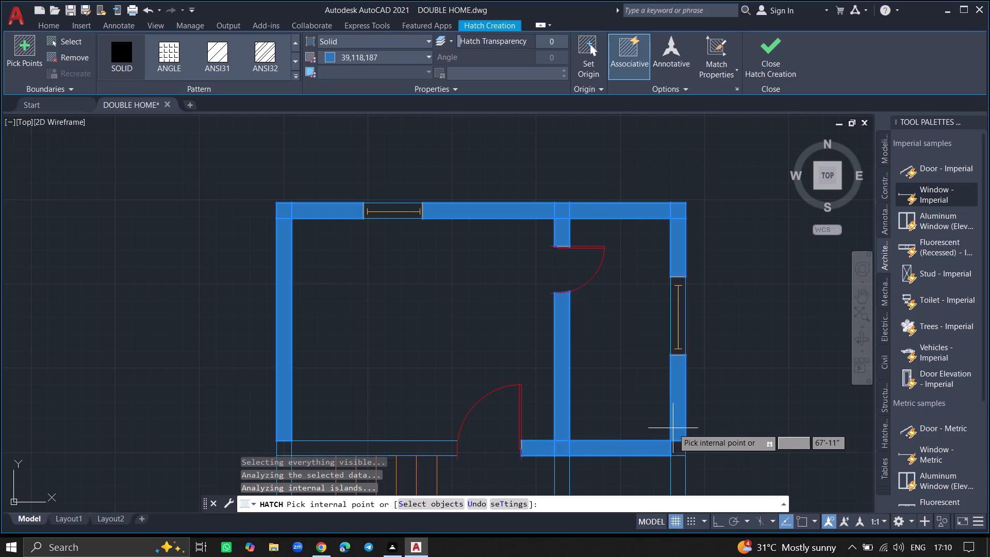
{"action": "left_click", "coordinate": [679, 445]}
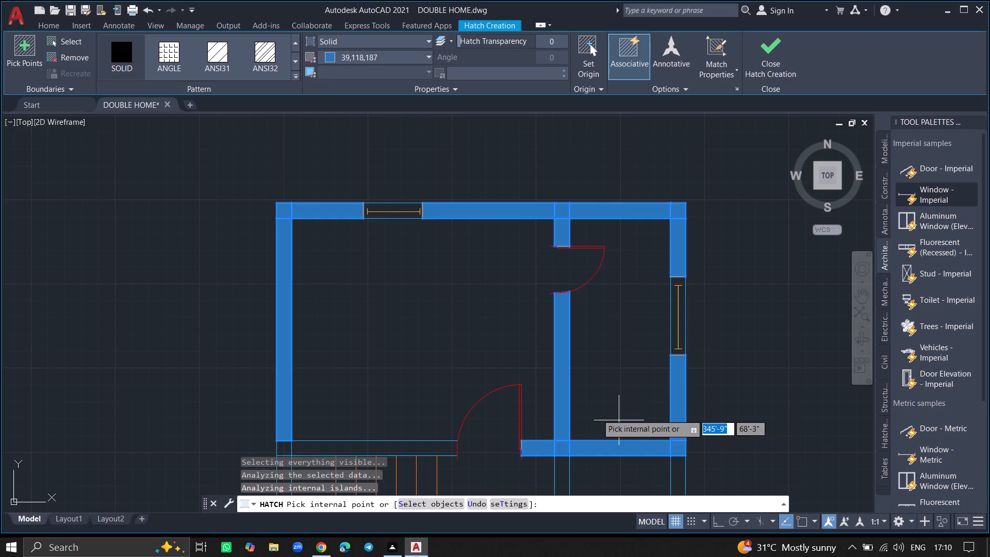
{"action": "left_click", "coordinate": [355, 450]}
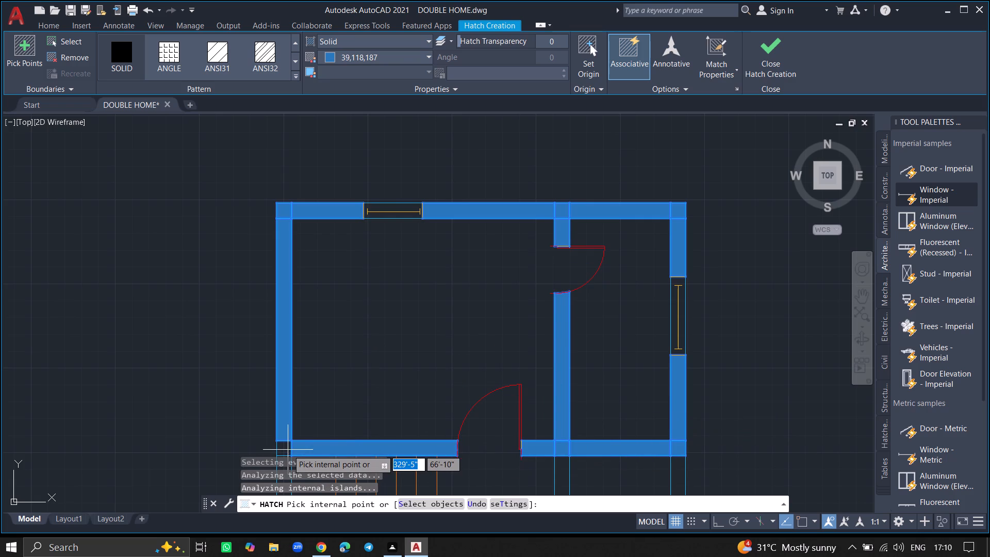
{"action": "left_click", "coordinate": [288, 450]}
Hatch the west partition of the small room east of the stairs and the east exterior wall around its window down past the southeast room.
{"action": "scroll", "coordinate": [318, 400], "scroll_direction": "down", "scroll_amount": 4, "text": "ctrl"}
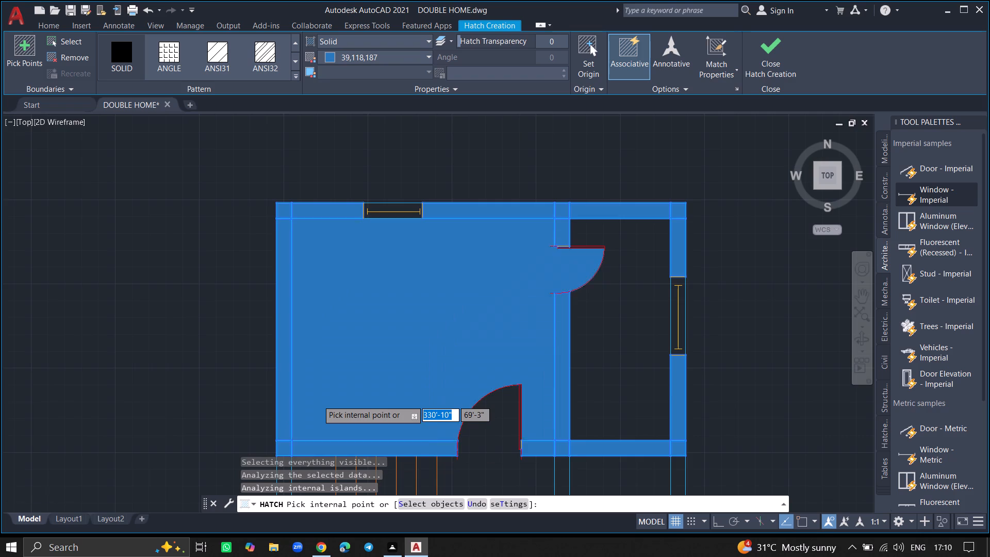
{"action": "scroll", "coordinate": [318, 400], "scroll_direction": "down", "scroll_amount": 2, "text": "ctrl"}
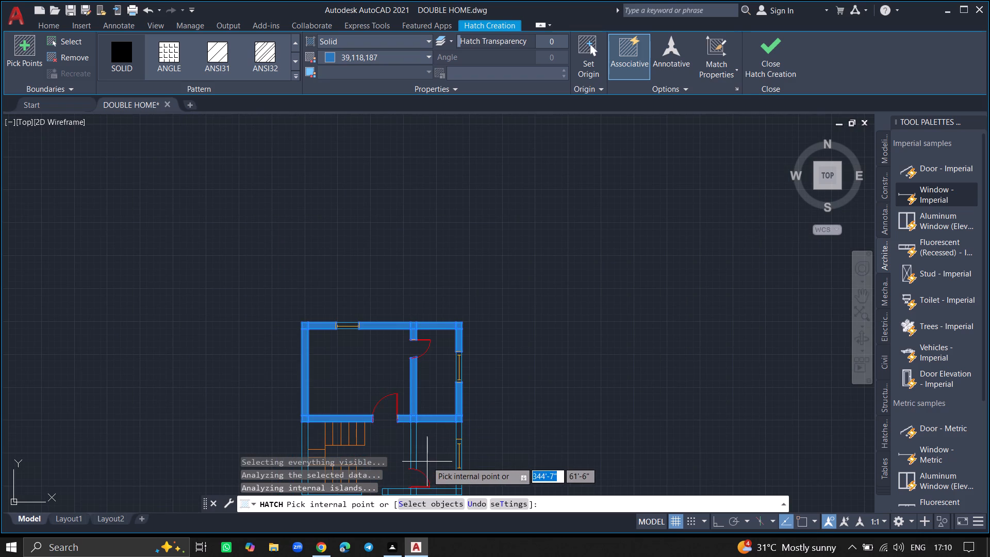
{"action": "scroll", "coordinate": [436, 467], "scroll_direction": "up", "scroll_amount": 3, "text": "ctrl"}
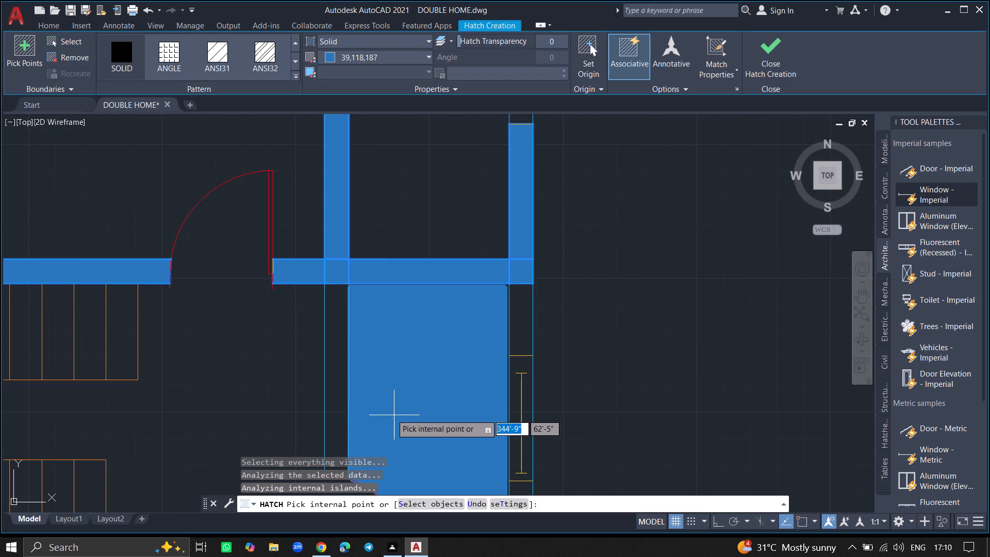
{"action": "left_click", "coordinate": [338, 418]}
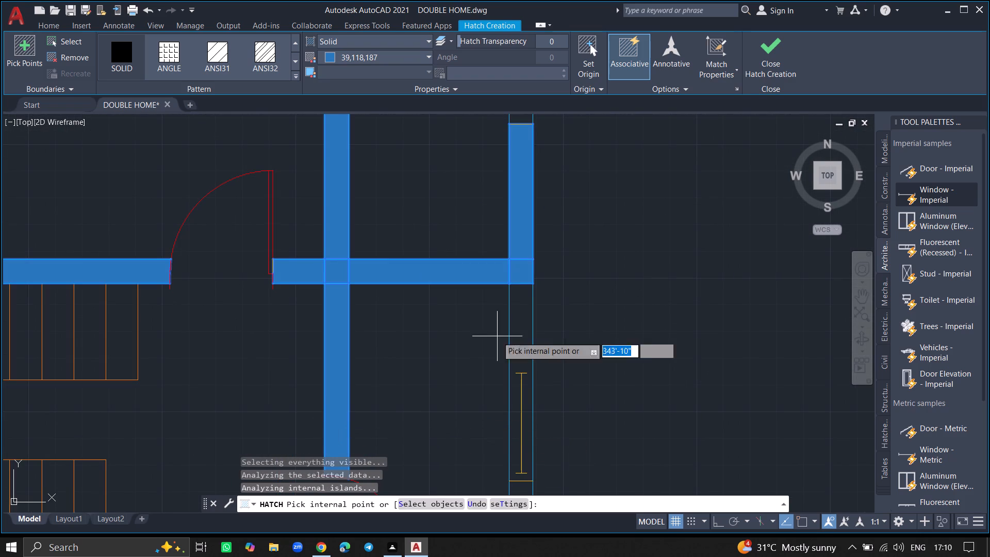
{"action": "left_click", "coordinate": [520, 328]}
{"action": "scroll", "coordinate": [612, 326], "scroll_direction": "down", "scroll_amount": 5, "text": "ctrl"}
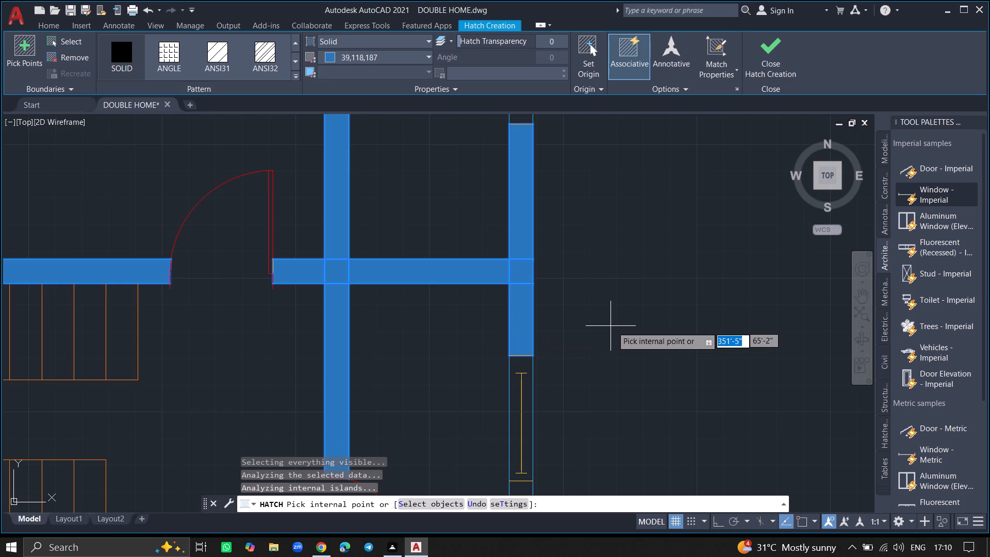
{"action": "scroll", "coordinate": [612, 326], "scroll_direction": "down", "scroll_amount": 4, "text": "ctrl"}
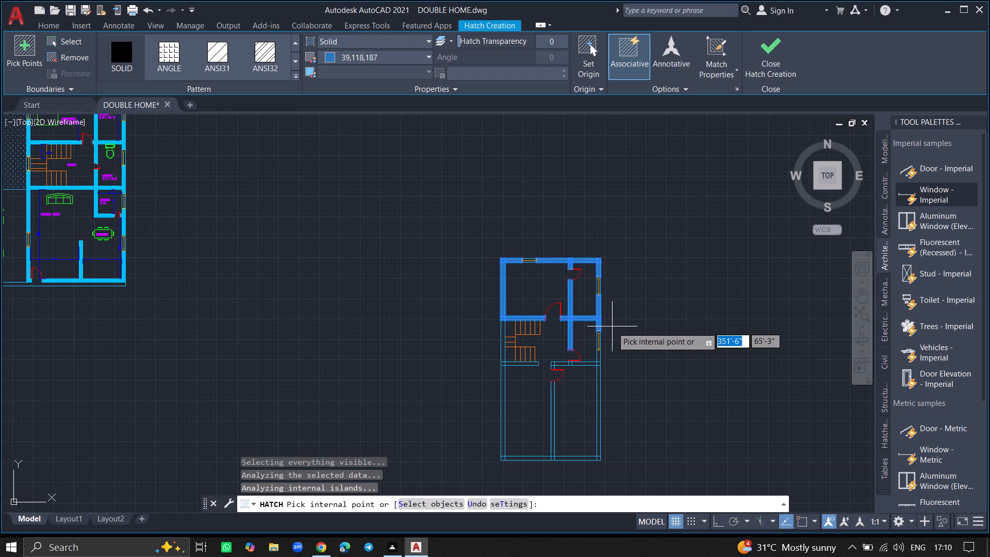
{"action": "scroll", "coordinate": [599, 383], "scroll_direction": "up", "scroll_amount": 6, "text": "ctrl"}
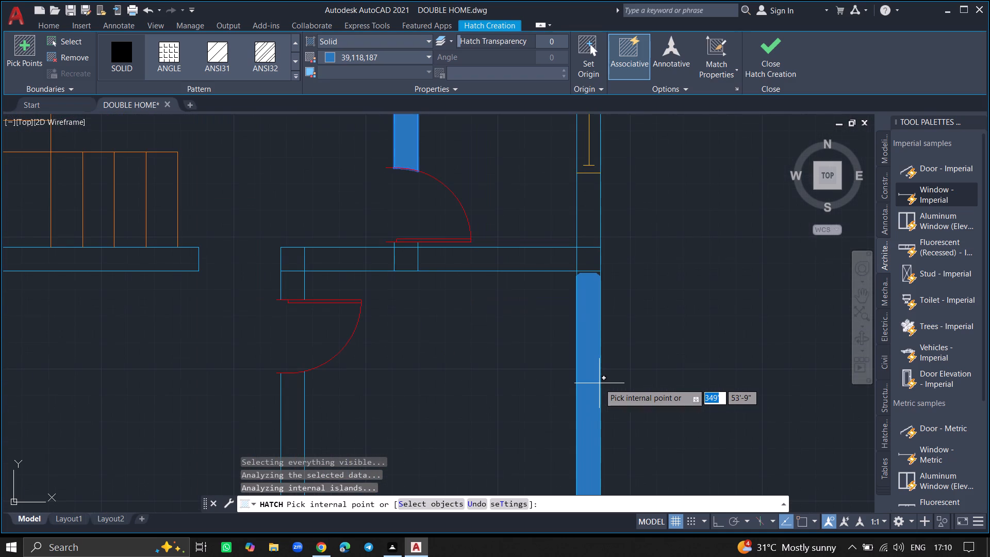
{"action": "left_click", "coordinate": [597, 383]}
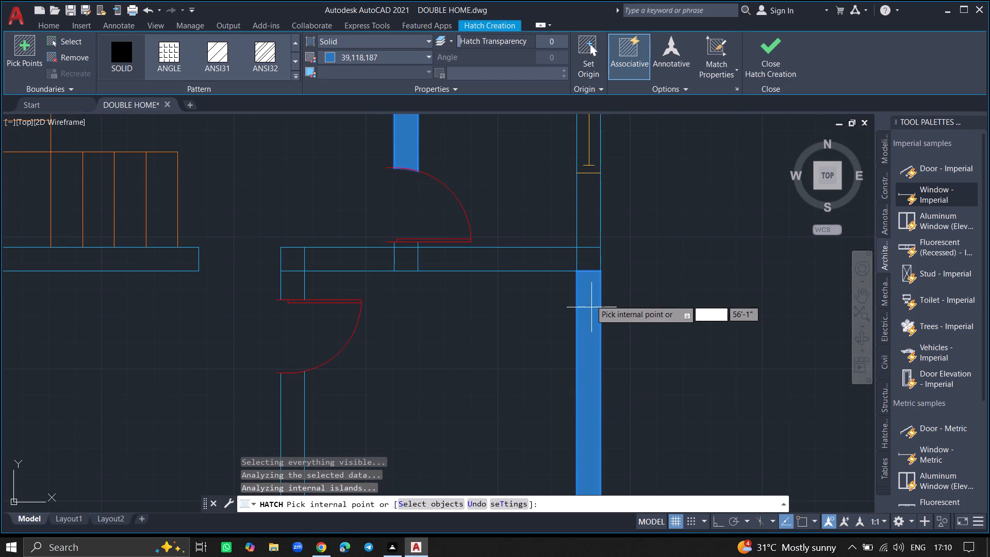
{"action": "left_click", "coordinate": [586, 261]}
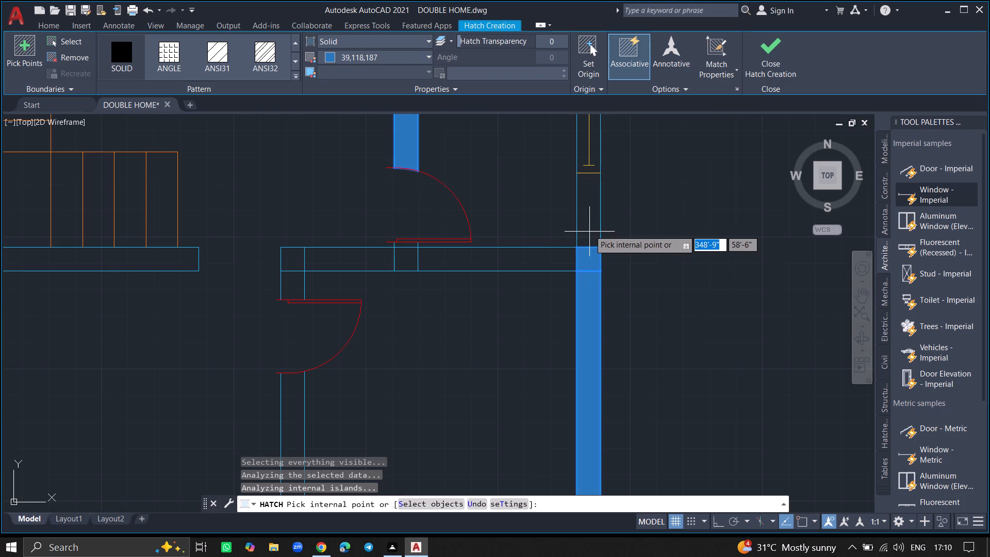
{"action": "left_click", "coordinate": [589, 229]}
Hatch the wall south of the small room with its junctions, and the partition between the two southern rooms on both sides of its door.
{"action": "left_click", "coordinate": [547, 260]}
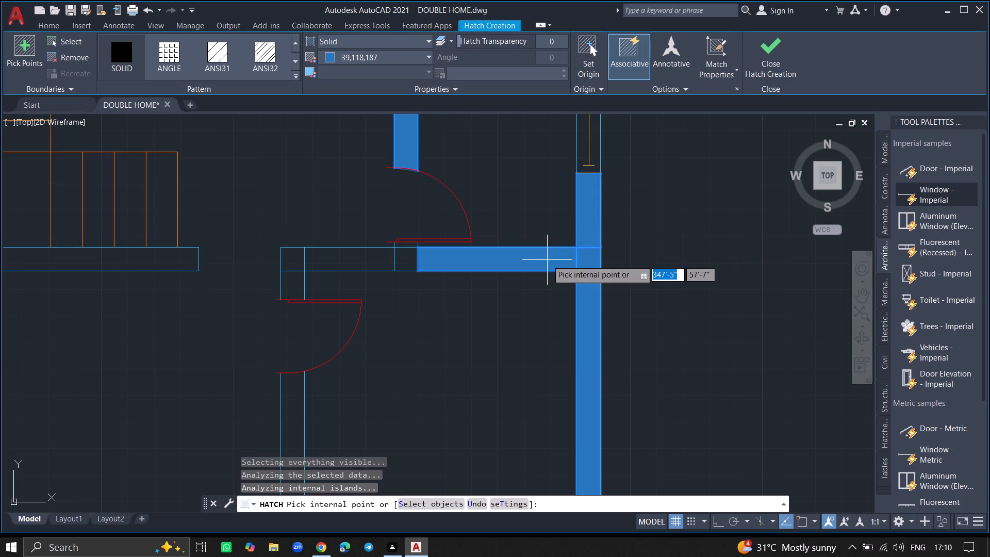
{"action": "left_click", "coordinate": [400, 257]}
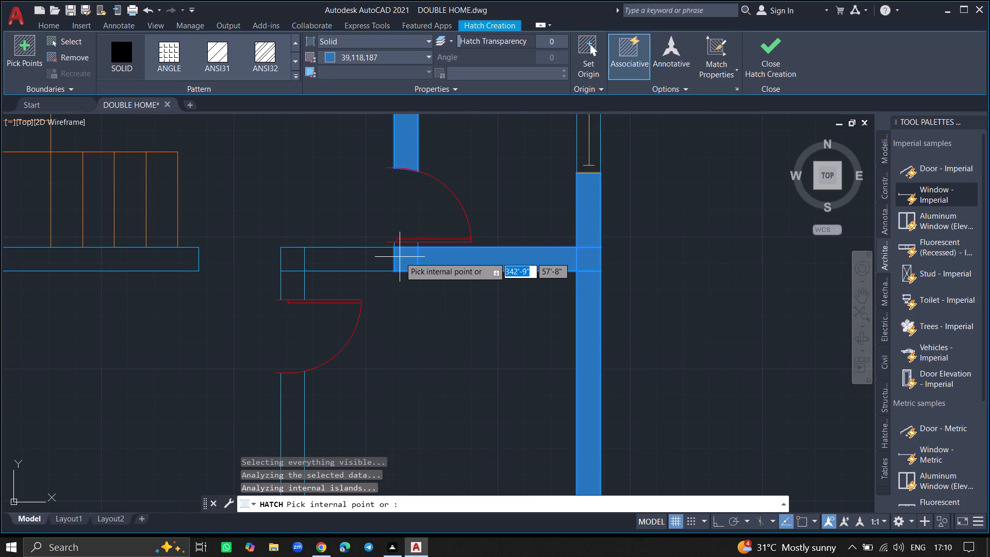
{"action": "left_click", "coordinate": [373, 257]}
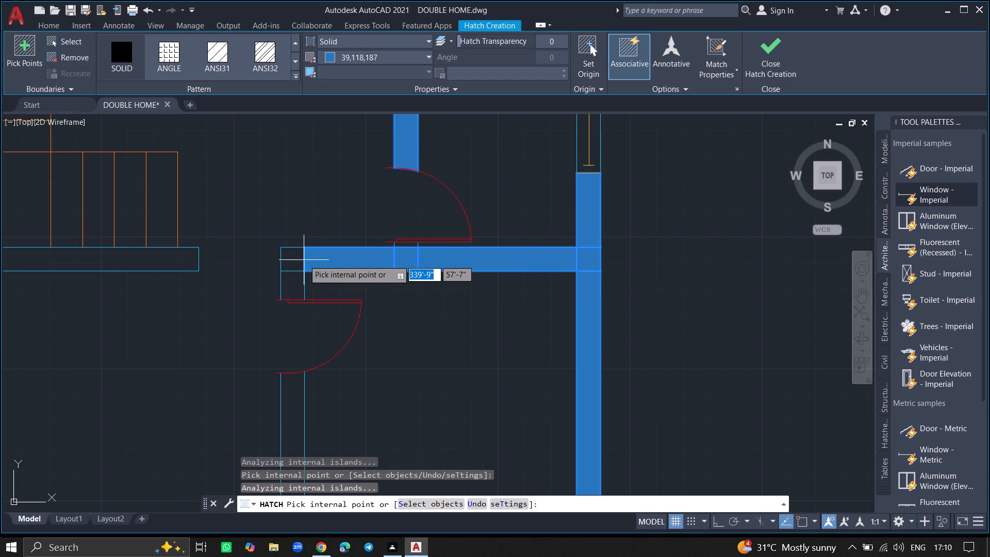
{"action": "left_click", "coordinate": [288, 260]}
{"action": "left_click", "coordinate": [290, 285]}
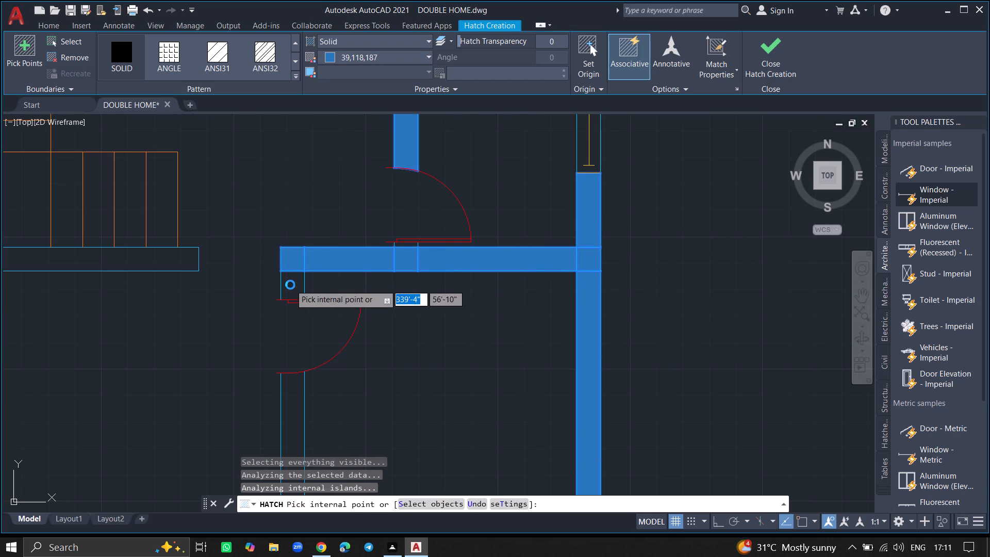
{"action": "scroll", "coordinate": [315, 225], "scroll_direction": "down", "scroll_amount": 3, "text": "ctrl"}
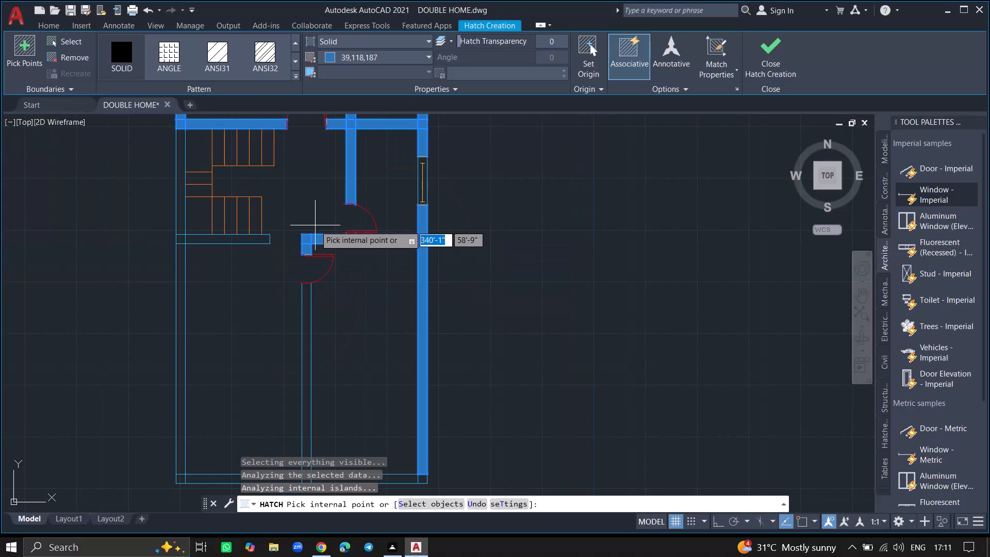
{"action": "left_click", "coordinate": [307, 312]}
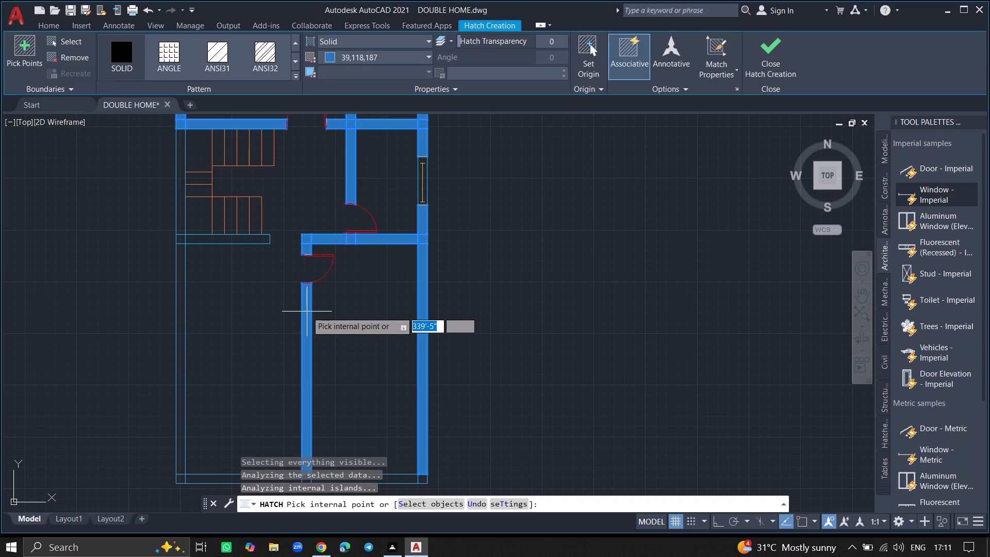
Hatch the west exterior wall beside the southwest room and the stairs, plus the wall south of the stairs and its junction.
{"action": "left_click", "coordinate": [180, 337]}
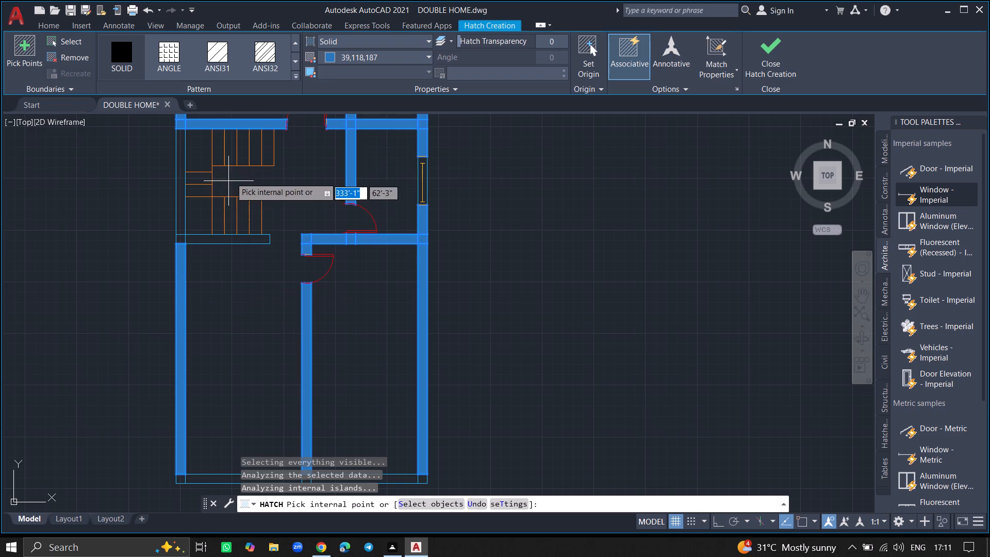
{"action": "left_click", "coordinate": [195, 237]}
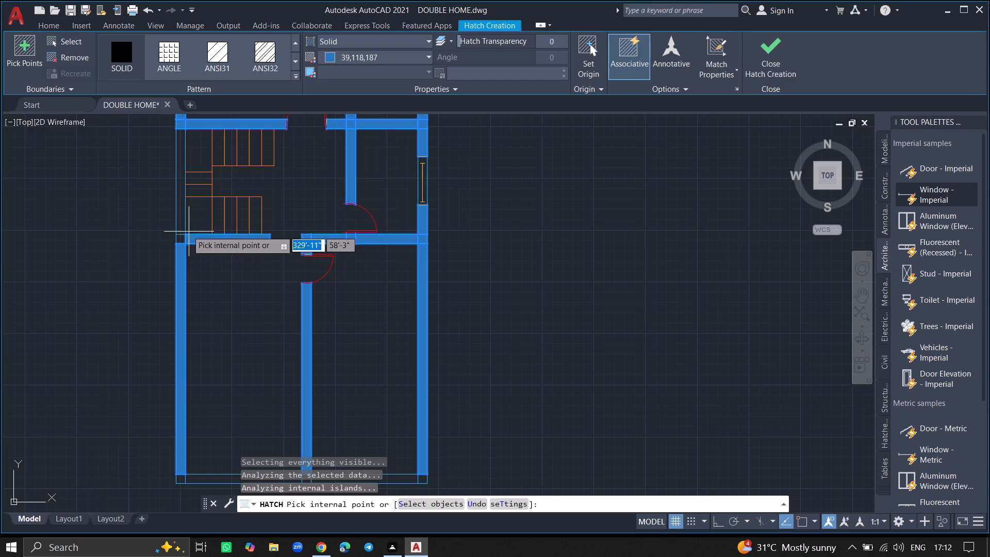
{"action": "left_click", "coordinate": [180, 229]}
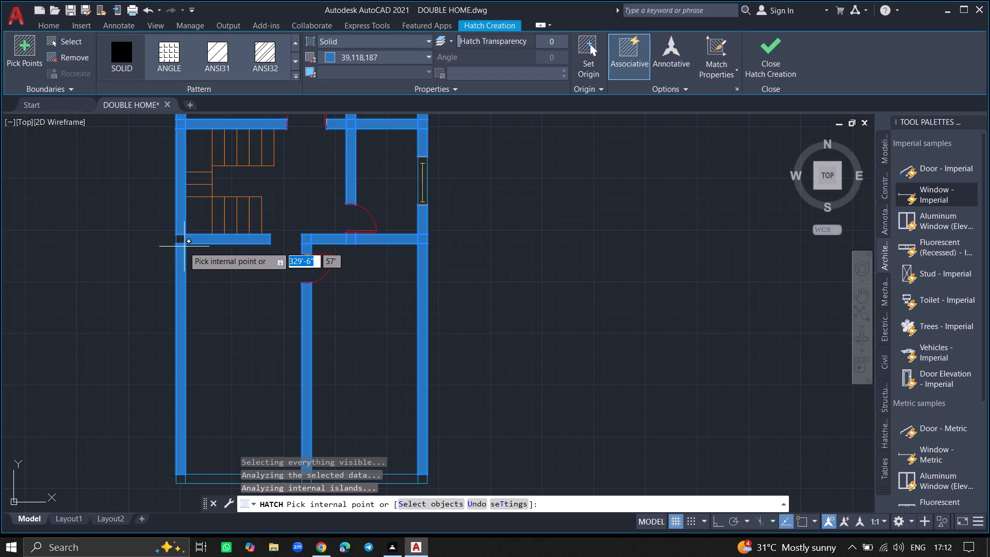
{"action": "left_click", "coordinate": [181, 243]}
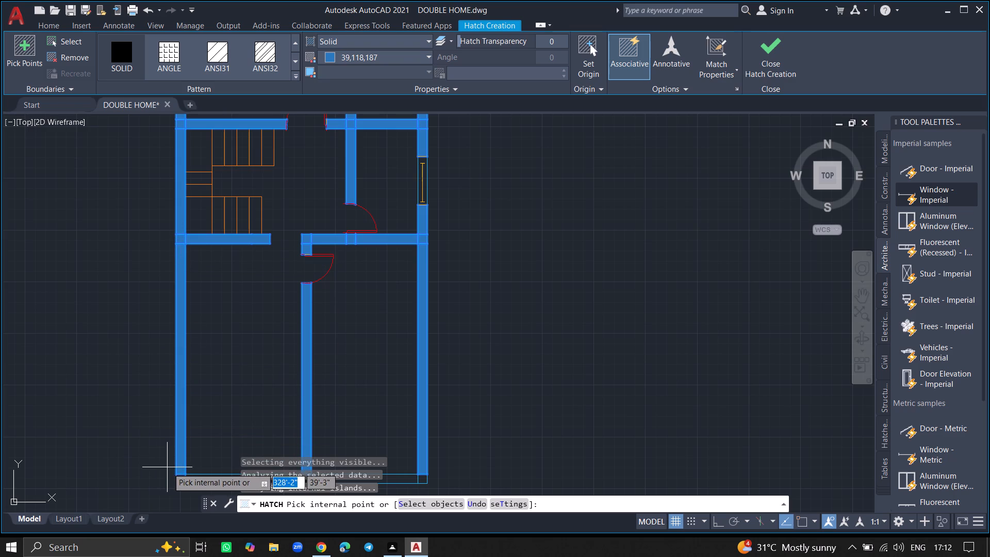
Hatch the south exterior wall below both southern rooms, including its two corners and the partition junction, and finish the hatch.
{"action": "left_click", "coordinate": [180, 483]}
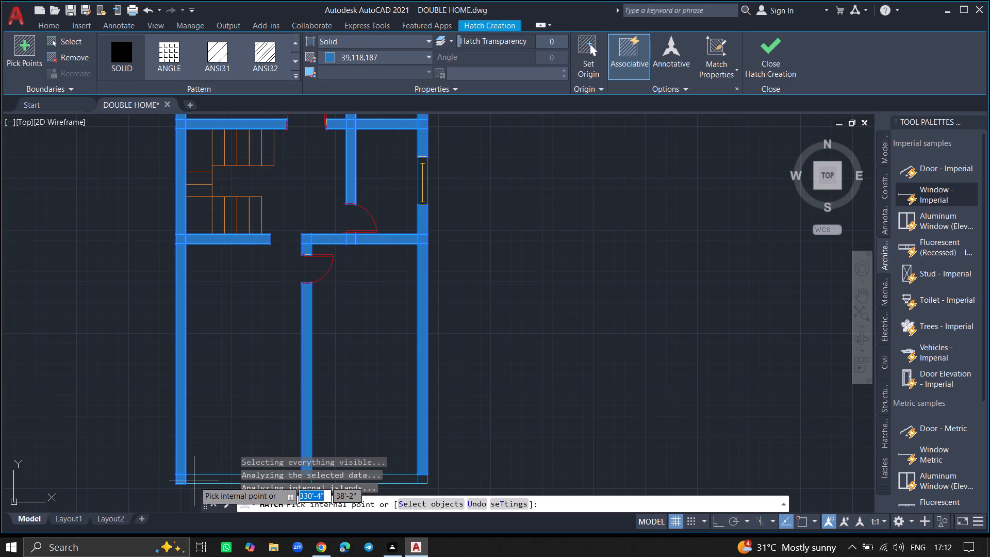
{"action": "left_click", "coordinate": [194, 481]}
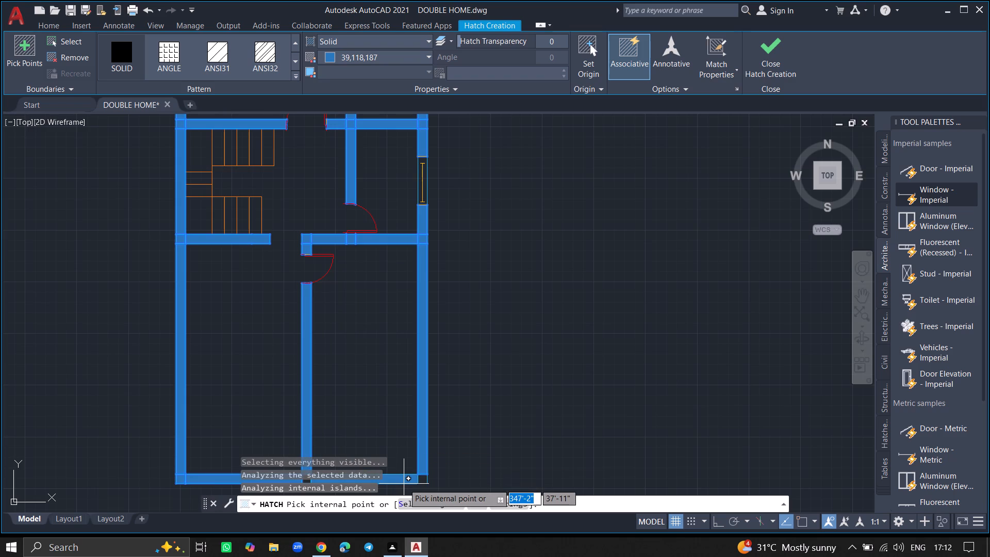
{"action": "left_click", "coordinate": [404, 484]}
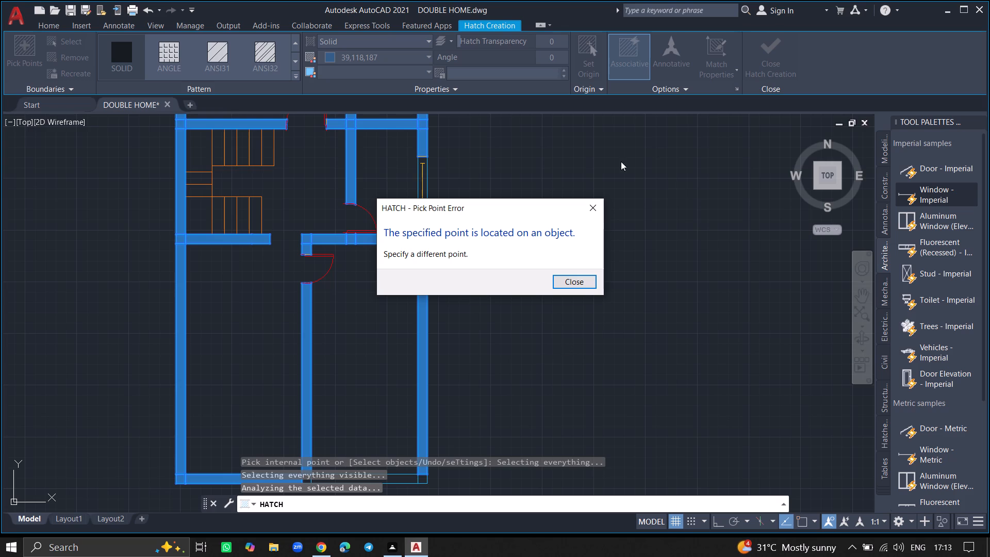
{"action": "left_click", "coordinate": [593, 205]}
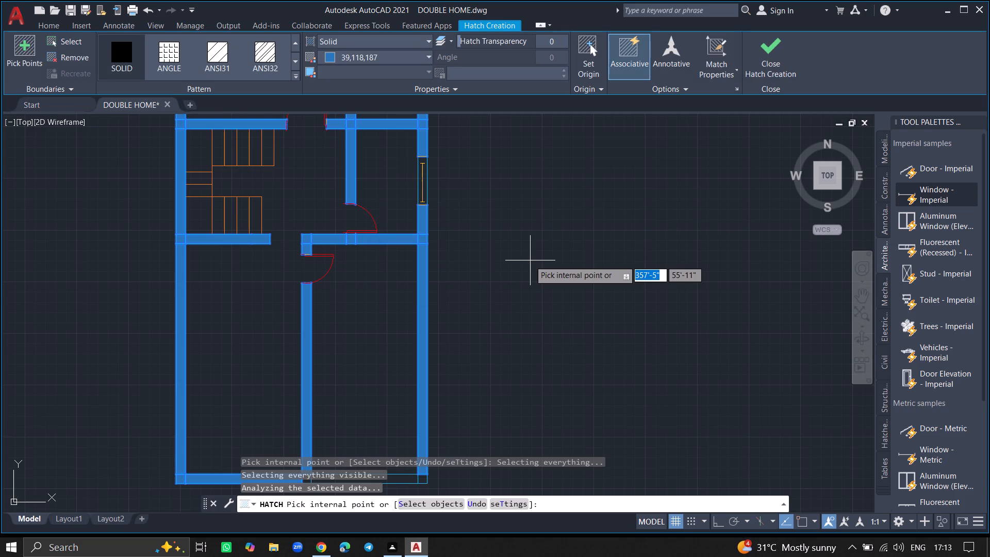
{"action": "scroll", "coordinate": [530, 261], "scroll_direction": "down", "scroll_amount": 7, "text": "ctrl"}
{"action": "scroll", "coordinate": [480, 306], "scroll_direction": "down", "scroll_amount": 1, "text": "ctrl"}
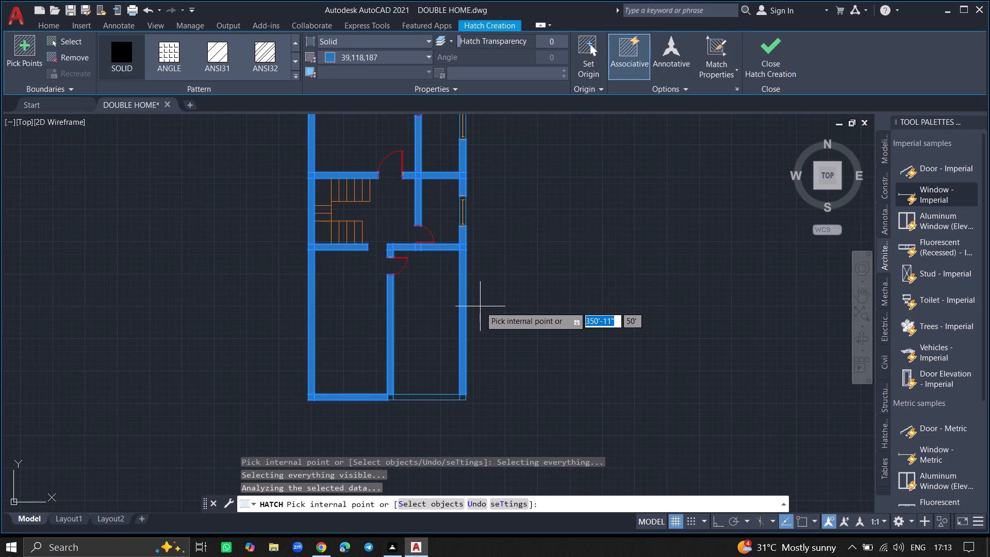
{"action": "scroll", "coordinate": [436, 375], "scroll_direction": "up", "scroll_amount": 4, "text": "ctrl"}
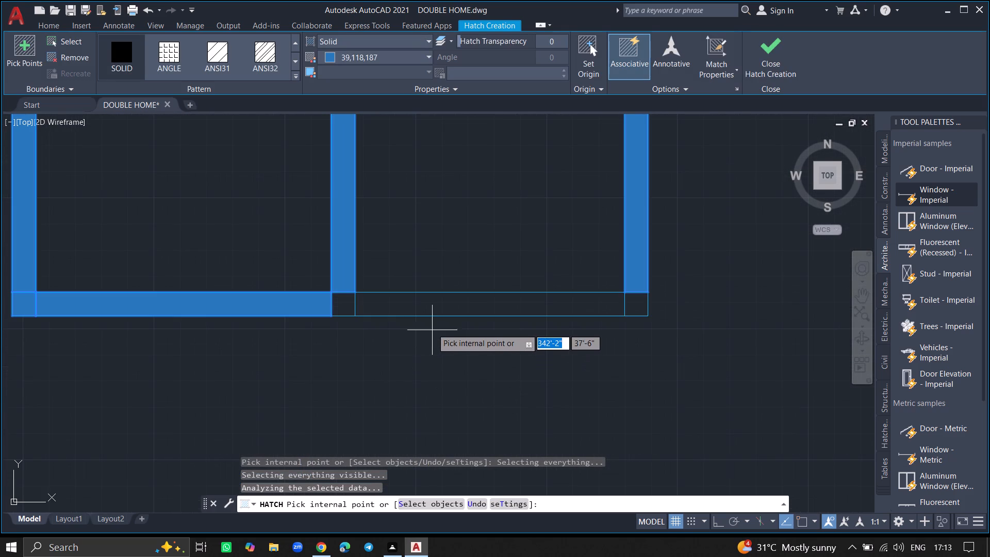
{"action": "left_click", "coordinate": [432, 306]}
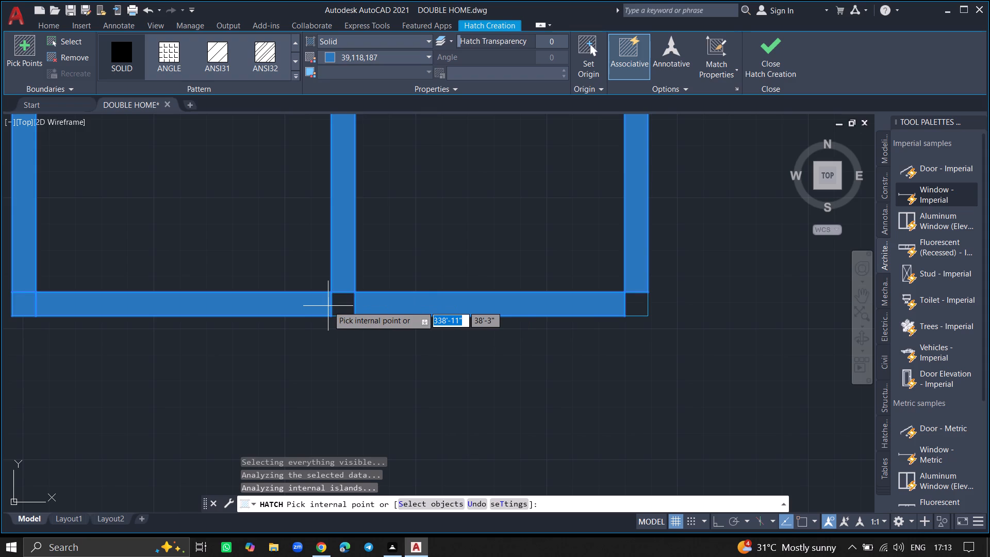
{"action": "left_click", "coordinate": [343, 306]}
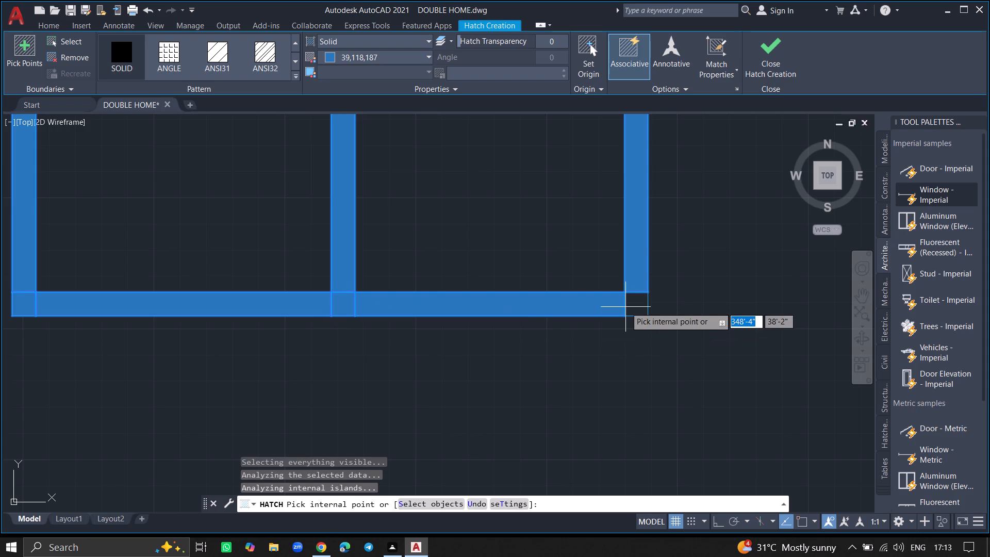
{"action": "left_click", "coordinate": [629, 305]}
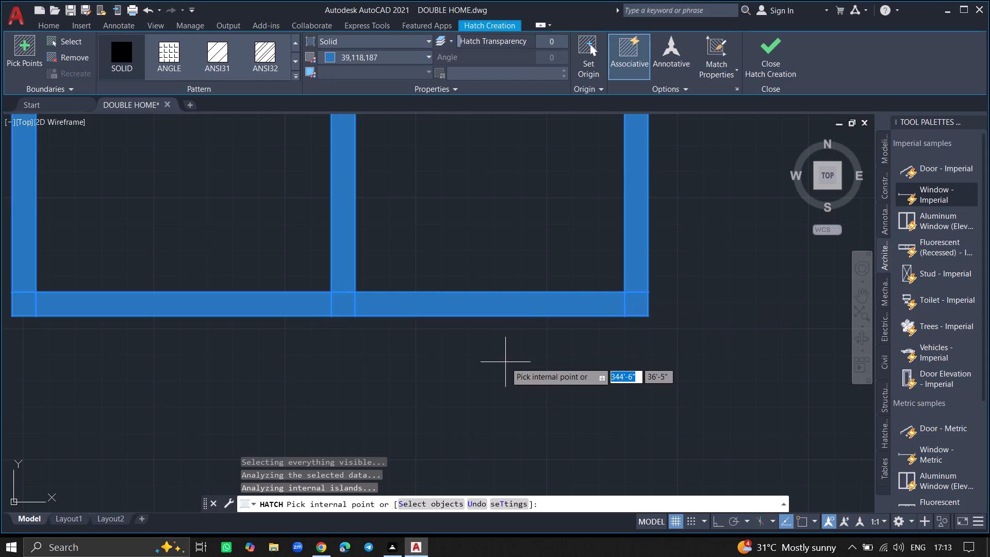
{"action": "scroll", "coordinate": [505, 362], "scroll_direction": "down", "scroll_amount": 8, "text": "ctrl"}
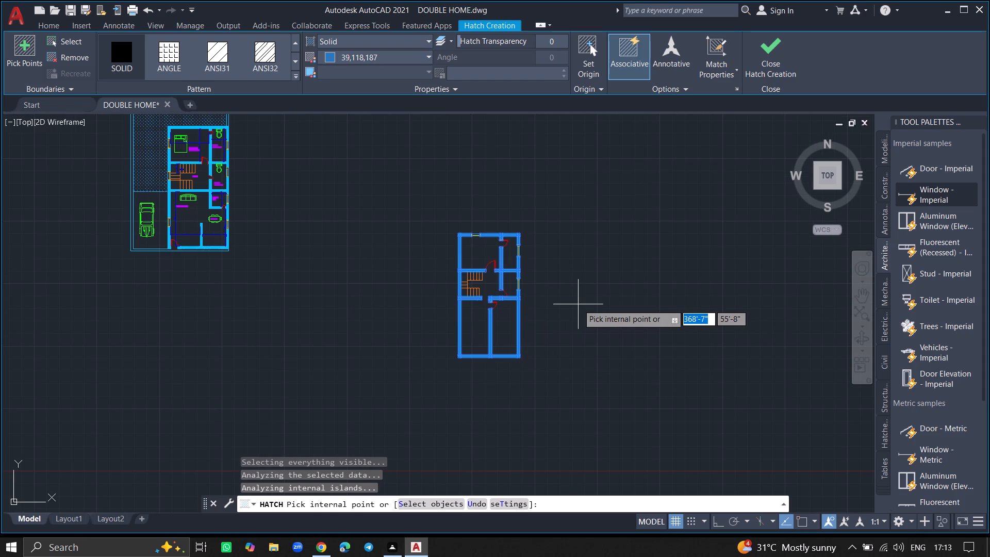
{"action": "scroll", "coordinate": [578, 304], "scroll_direction": "up", "scroll_amount": 2, "text": "ctrl"}
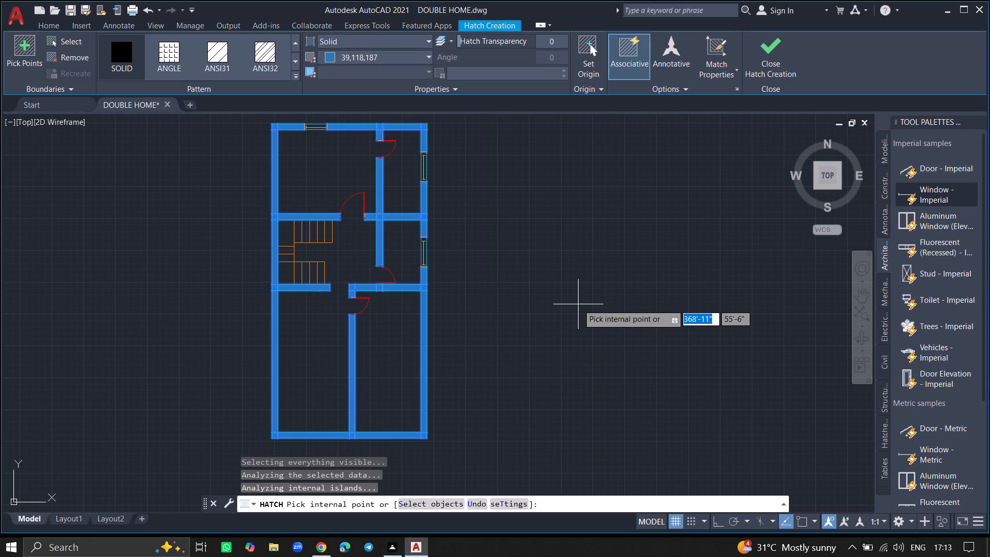
{"action": "key", "text": "Return"}
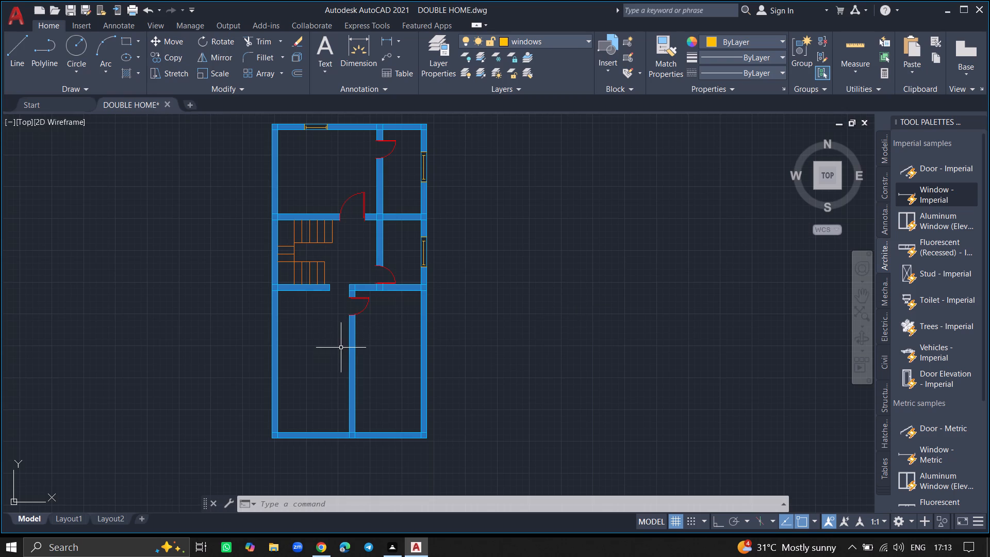
Make the furniture layer current and close the tool palettes.
{"action": "double_click", "coordinate": [439, 65]}
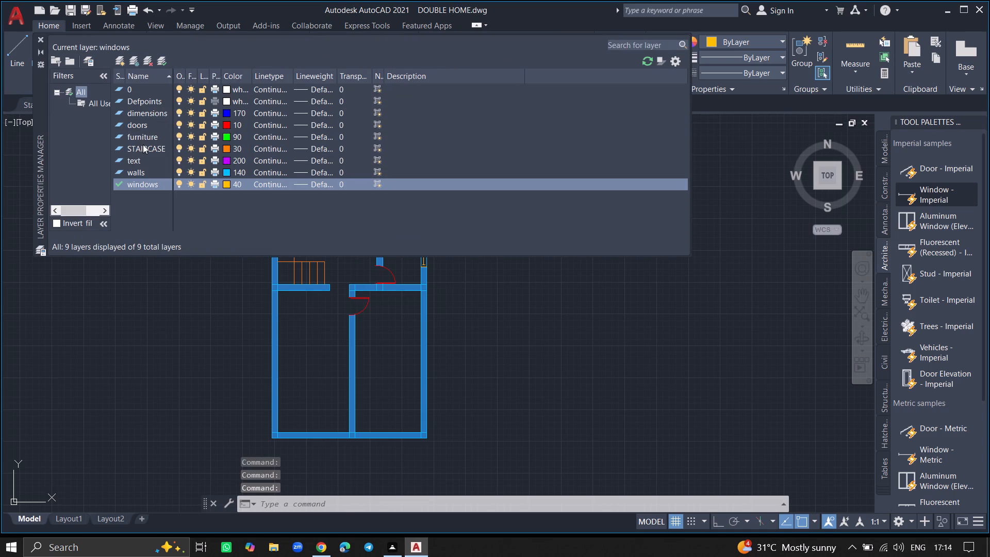
{"action": "double_click", "coordinate": [146, 138]}
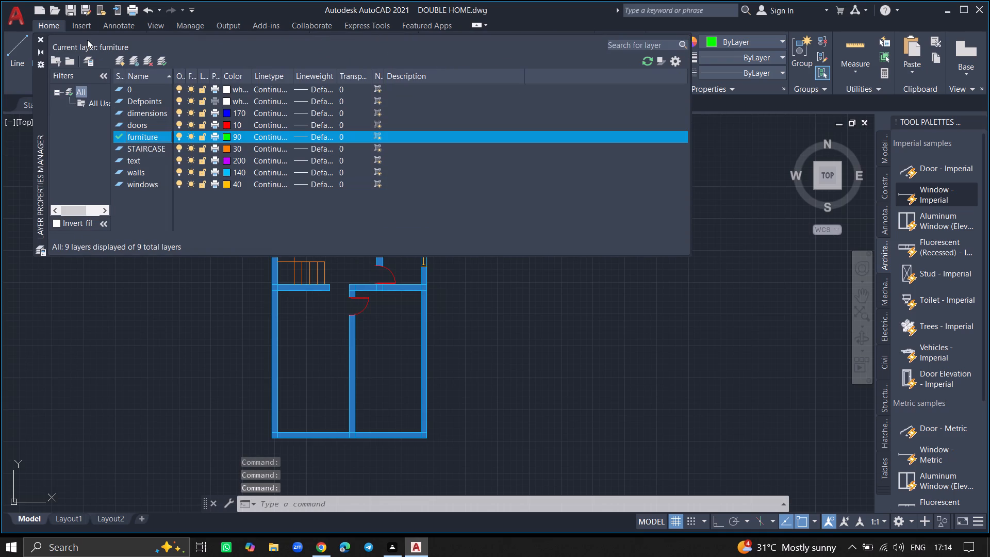
{"action": "left_click", "coordinate": [41, 40]}
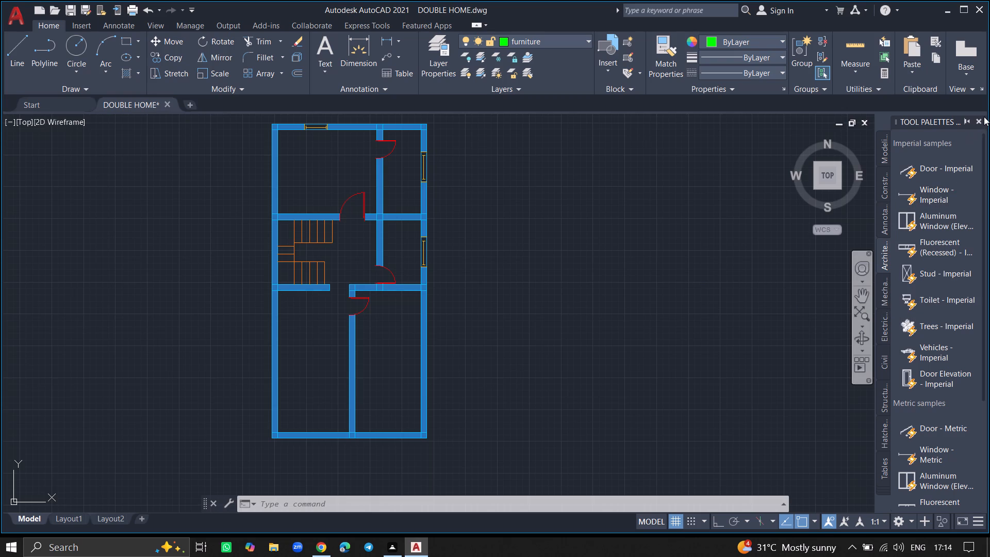
{"action": "left_click", "coordinate": [979, 118]}
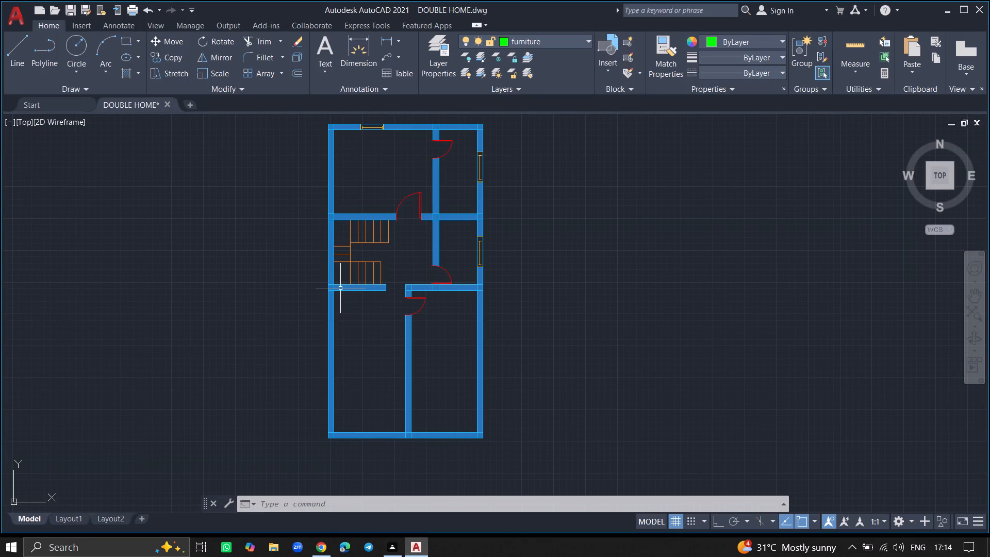
Insert the Bed - Queen block from DesignCenter's Home - Space Planner drawing into open space beside the second floor plan.
{"action": "key", "text": "ctrl+2"}
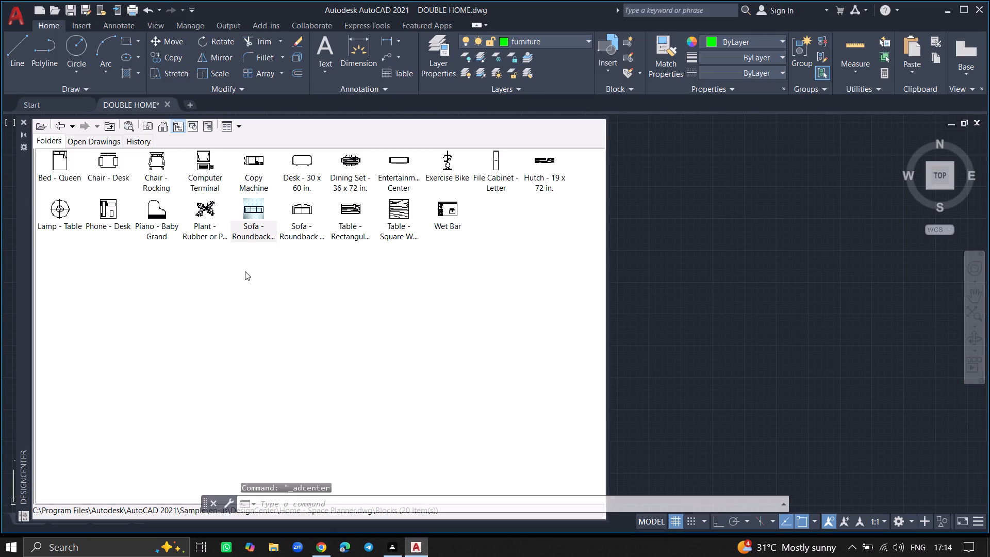
{"action": "left_click", "coordinate": [58, 173]}
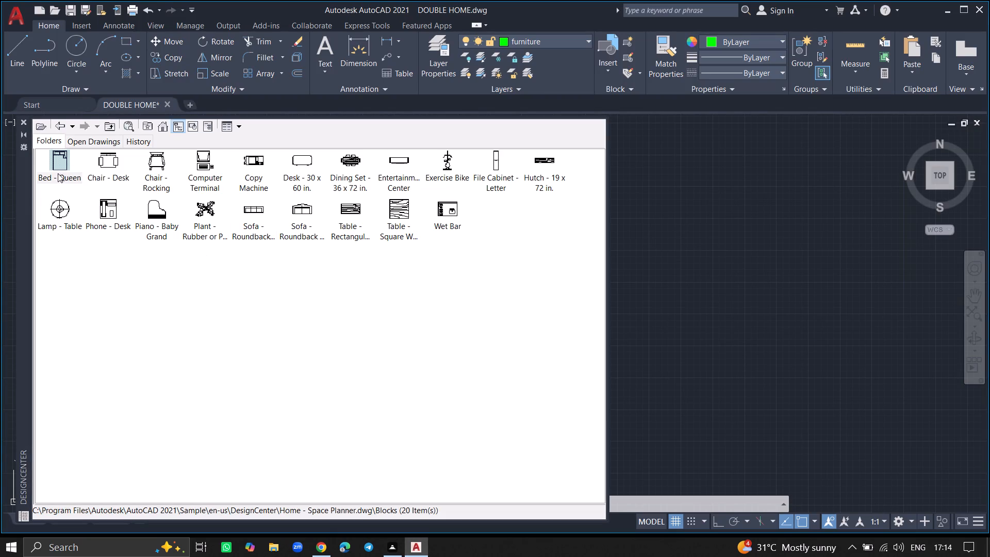
{"action": "left_click_drag", "start_coordinate": [58, 173], "coordinate": [514, 280]}
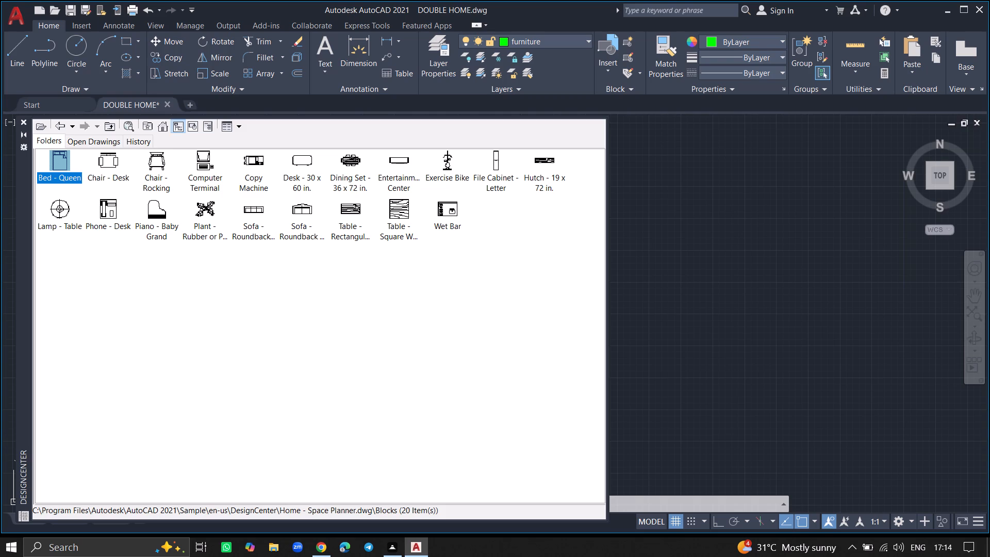
{"action": "left_click_drag", "start_coordinate": [514, 280], "coordinate": [762, 275]}
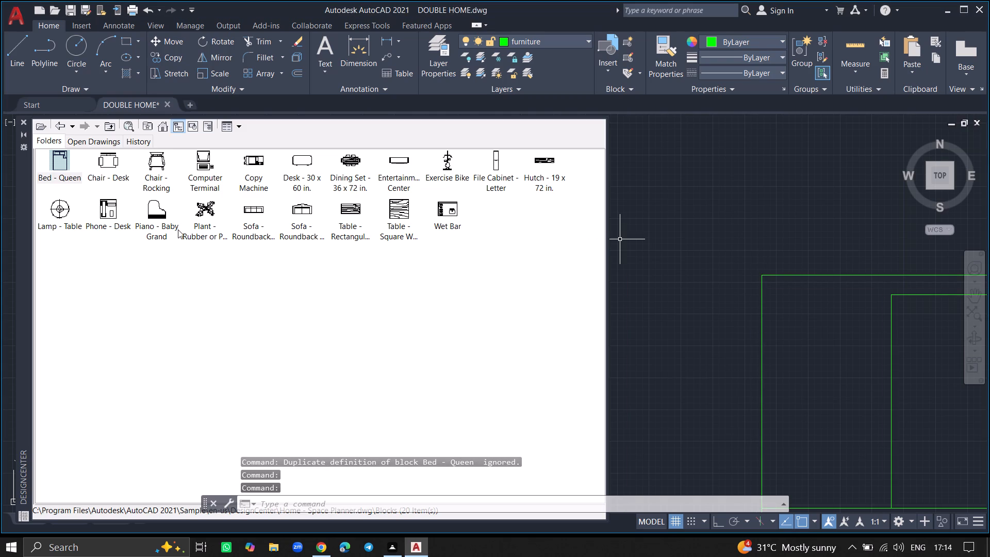
{"action": "left_click", "coordinate": [22, 120]}
Scale the oversized bed down by eye about a point on its west edge to suit the plan's northwest room.
{"action": "scroll", "coordinate": [92, 218], "scroll_direction": "down", "scroll_amount": 1, "text": "ctrl"}
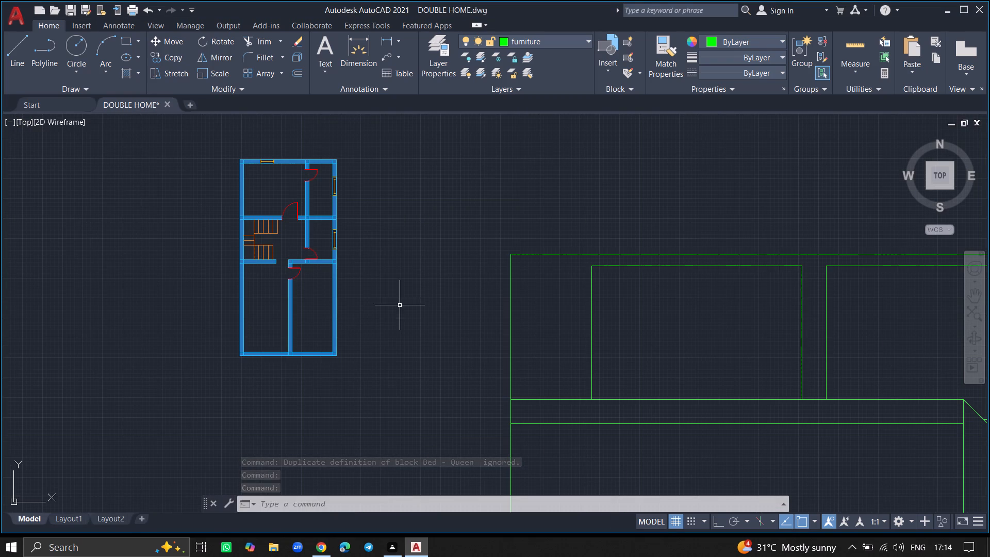
{"action": "left_click", "coordinate": [511, 313]}
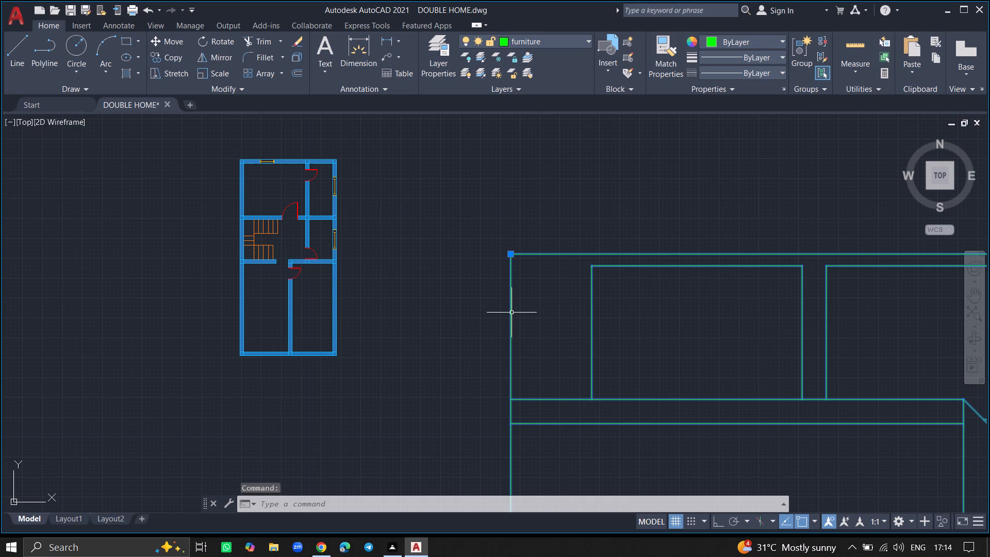
{"action": "type", "text": "SC"}
{"action": "key", "text": "Return"}
{"action": "left_click", "coordinate": [511, 313]}
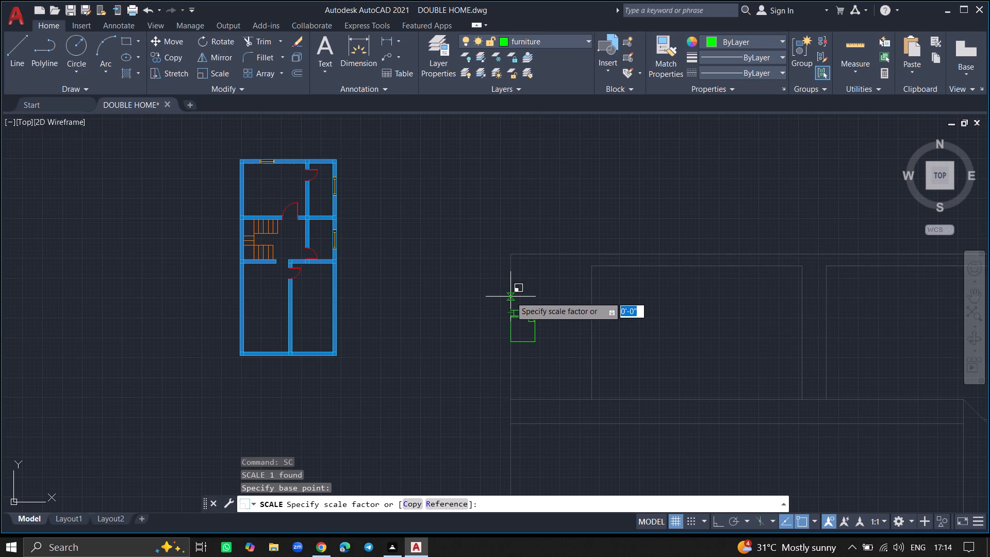
{"action": "left_click", "coordinate": [510, 297]}
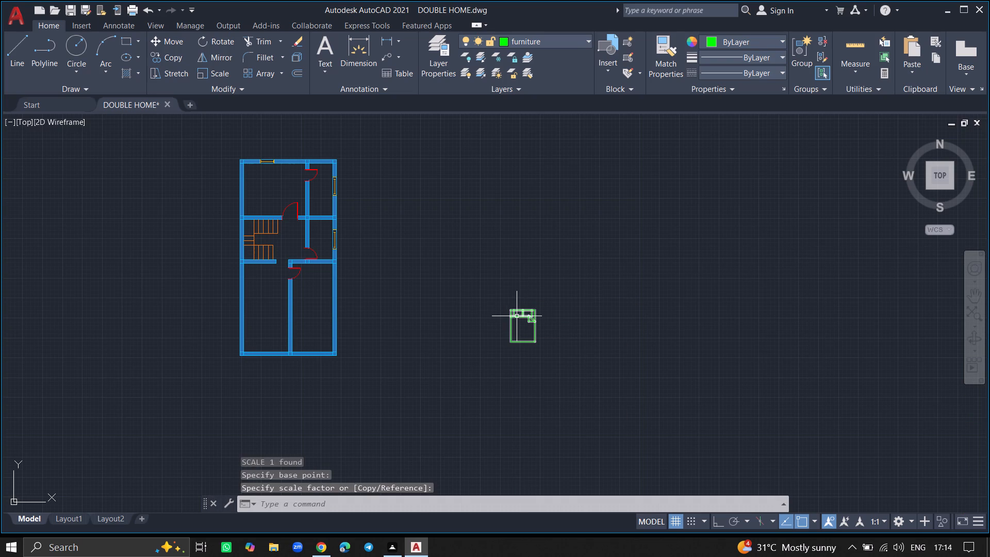
Move the scaled bed into the northwest room of the second floor plan, near its west wall.
{"action": "left_click", "coordinate": [517, 316]}
{"action": "type", "text": "MOVE"}
{"action": "key", "text": "Return"}
{"action": "left_click", "coordinate": [517, 316]}
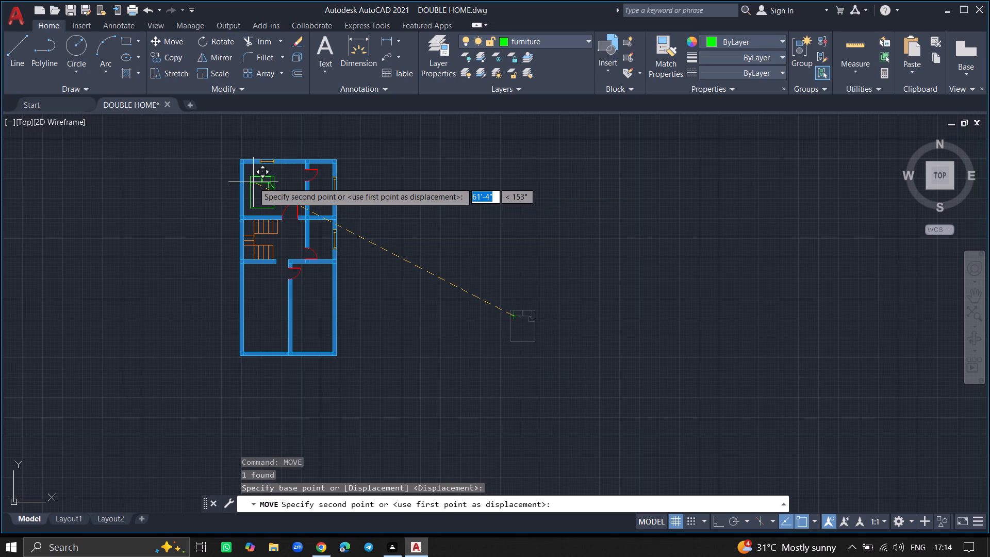
{"action": "scroll", "coordinate": [253, 182], "scroll_direction": "up", "scroll_amount": 4, "text": "ctrl"}
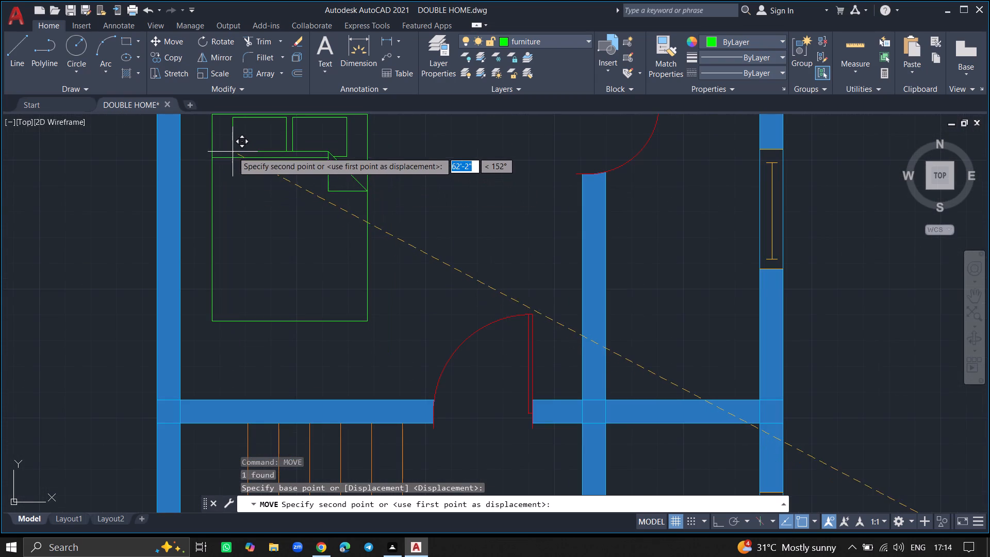
{"action": "left_click", "coordinate": [233, 152]}
Rotate the bed 180 degrees so its pillow end faces south.
{"action": "left_click", "coordinate": [233, 152]}
{"action": "type", "text": "RO"}
{"action": "key", "text": "Return"}
{"action": "left_click", "coordinate": [233, 152]}
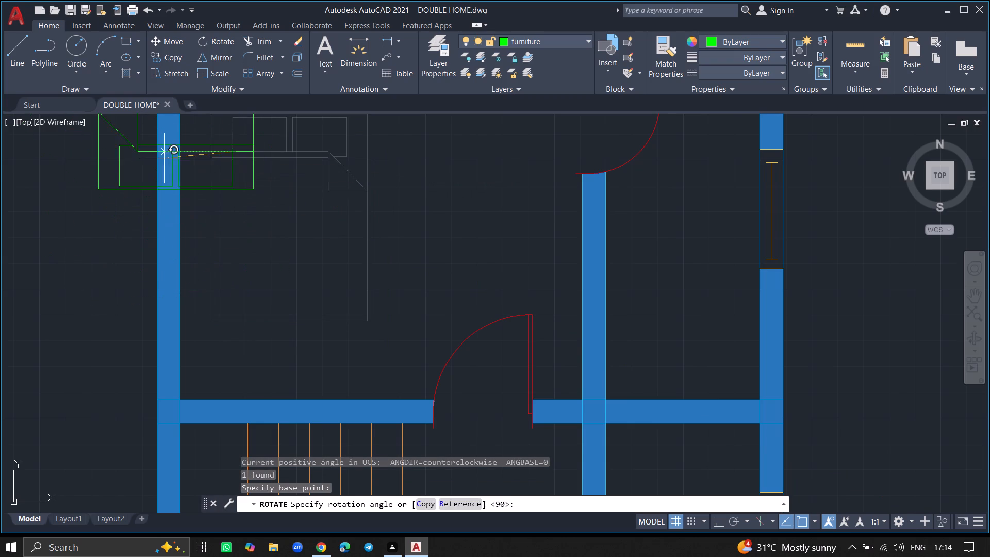
{"action": "left_click", "coordinate": [166, 150]}
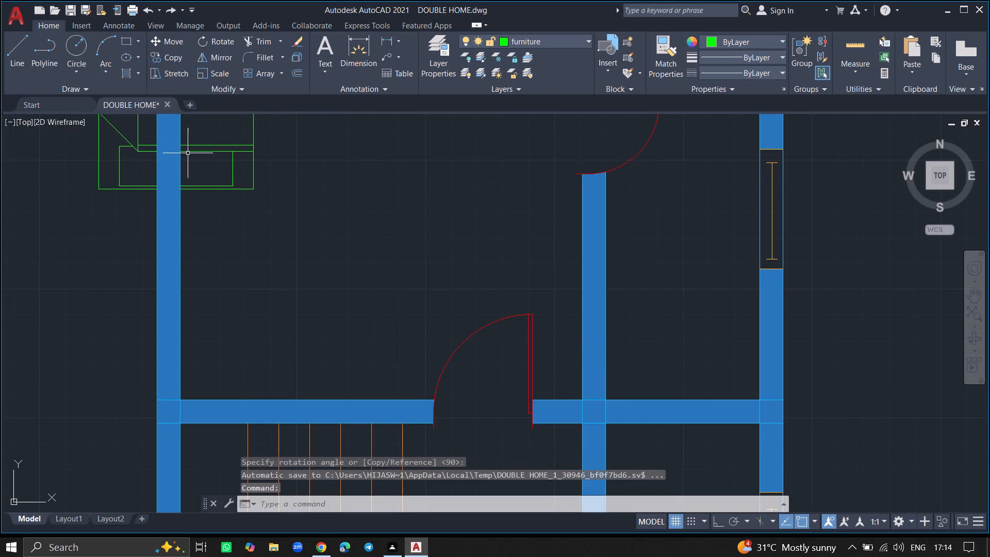
Move the rotated bed back inside the northwest room, pillow end just off the south wall and west of the door.
{"action": "left_click", "coordinate": [188, 152]}
{"action": "type", "text": "MOVE"}
{"action": "key", "text": "Return"}
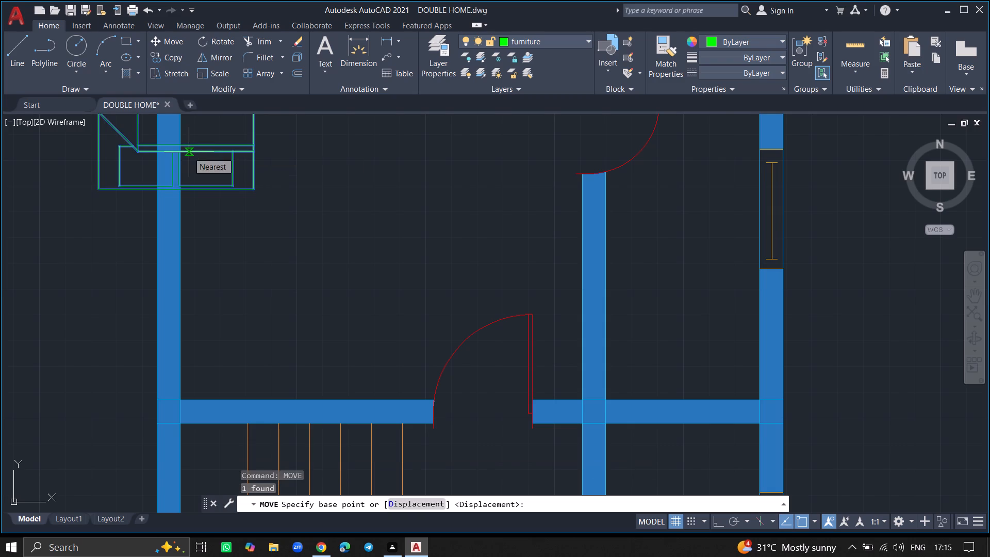
{"action": "left_click", "coordinate": [232, 169]}
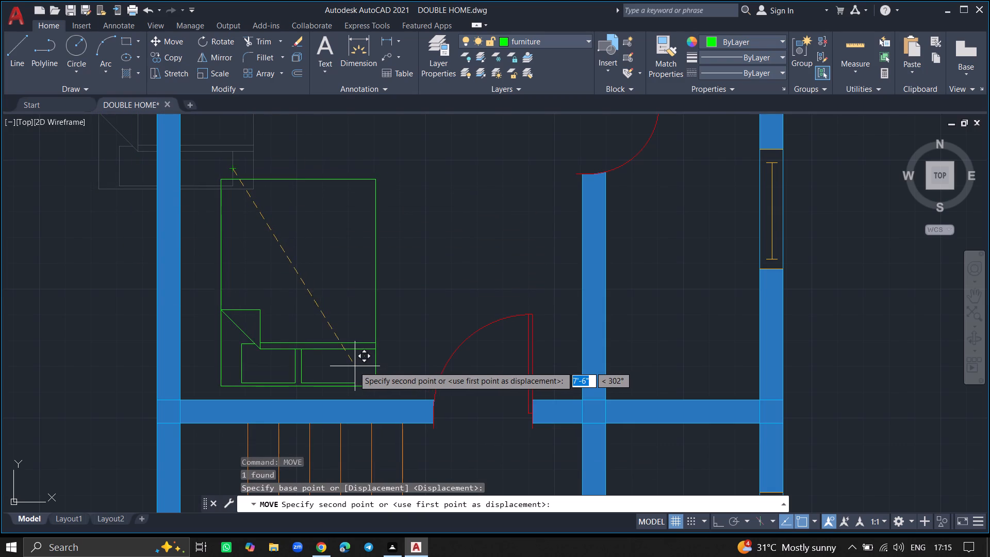
{"action": "left_click", "coordinate": [351, 366]}
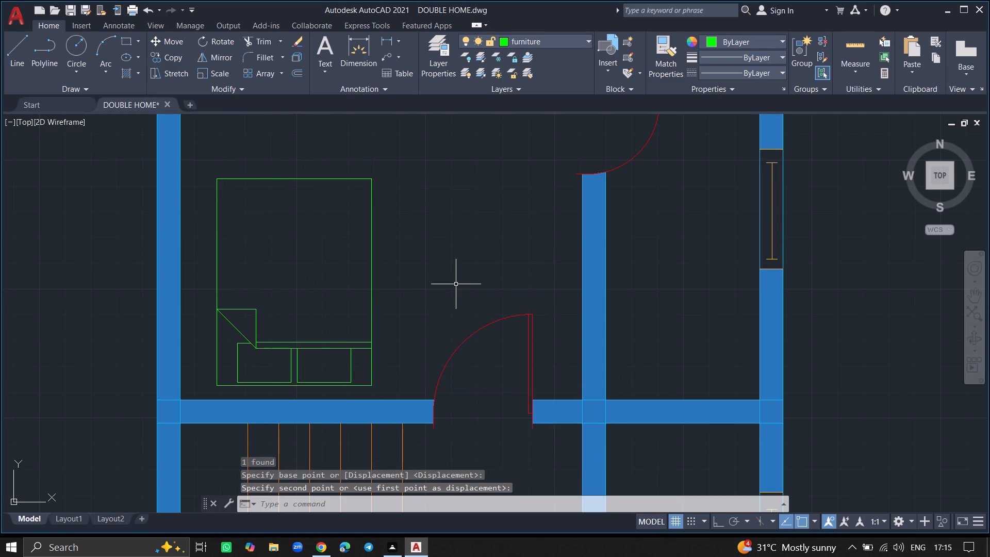
Insert the Sofa - Roundback 7 ft. block from DesignCenter into the drawing and close the block library.
{"action": "scroll", "coordinate": [456, 284], "scroll_direction": "down", "scroll_amount": 4, "text": "ctrl"}
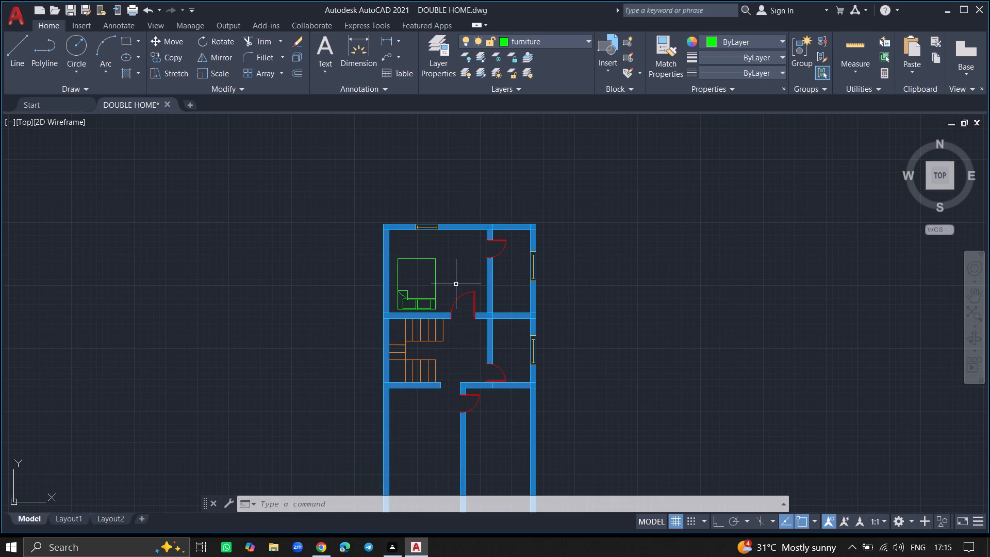
{"action": "key", "text": "ctrl+2"}
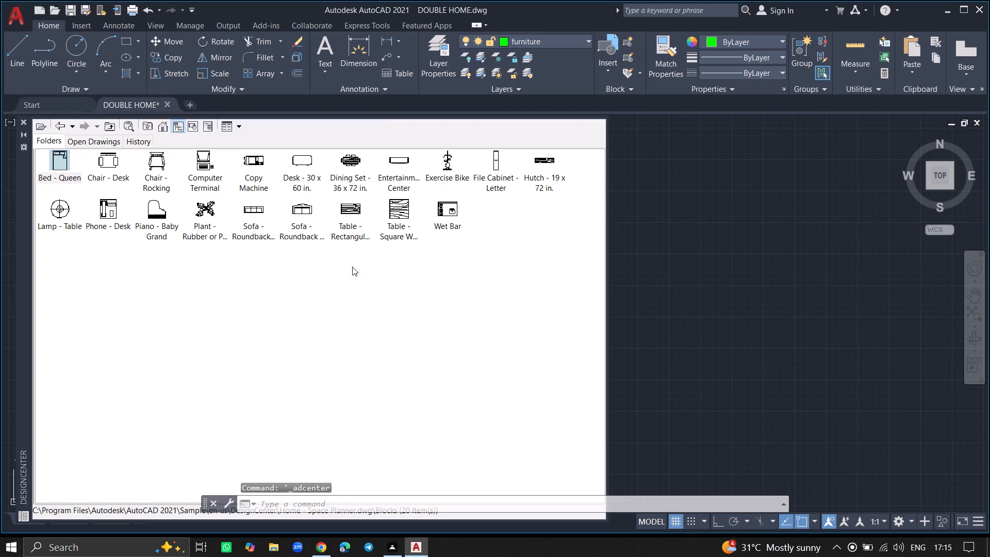
{"action": "left_click", "coordinate": [261, 209]}
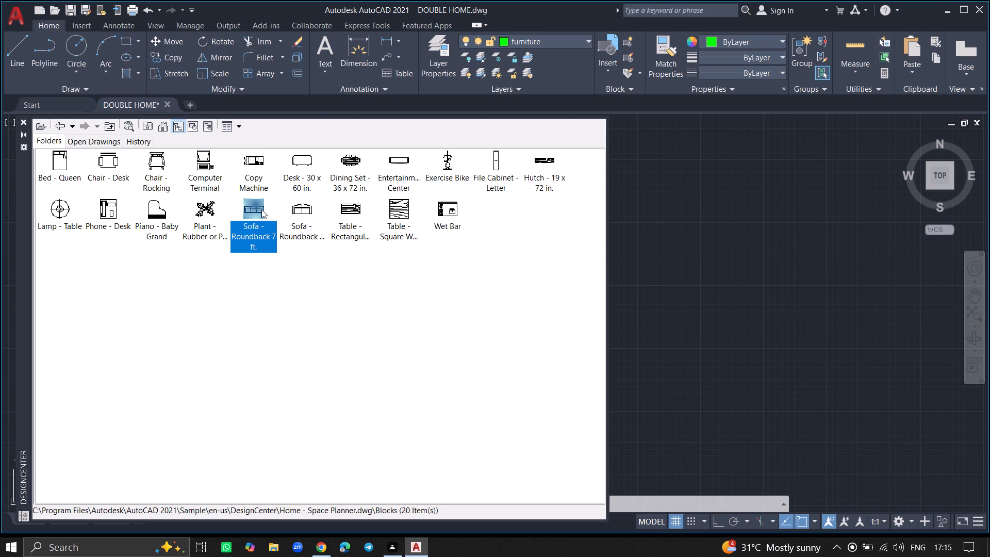
{"action": "left_click_drag", "start_coordinate": [261, 209], "coordinate": [620, 290]}
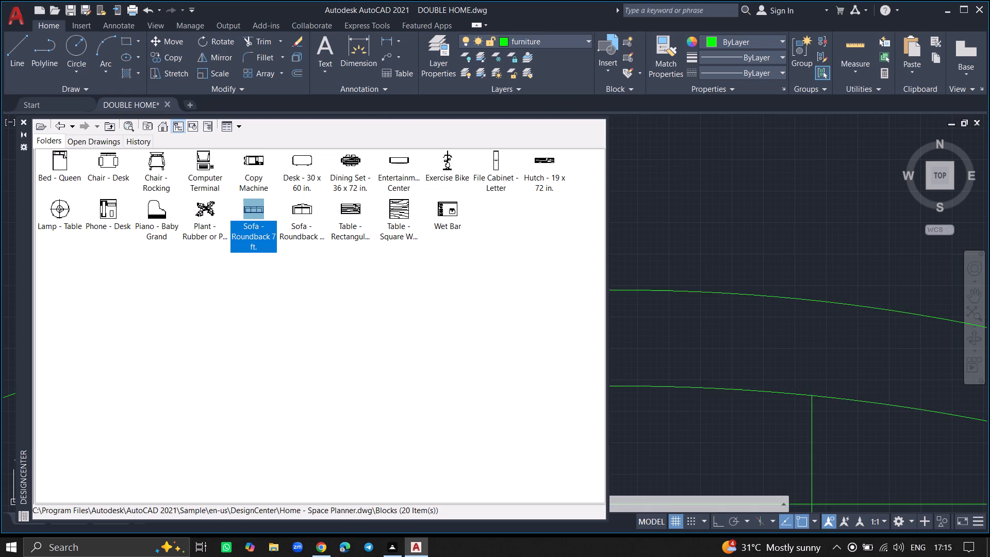
{"action": "left_click_drag", "start_coordinate": [620, 290], "coordinate": [700, 284]}
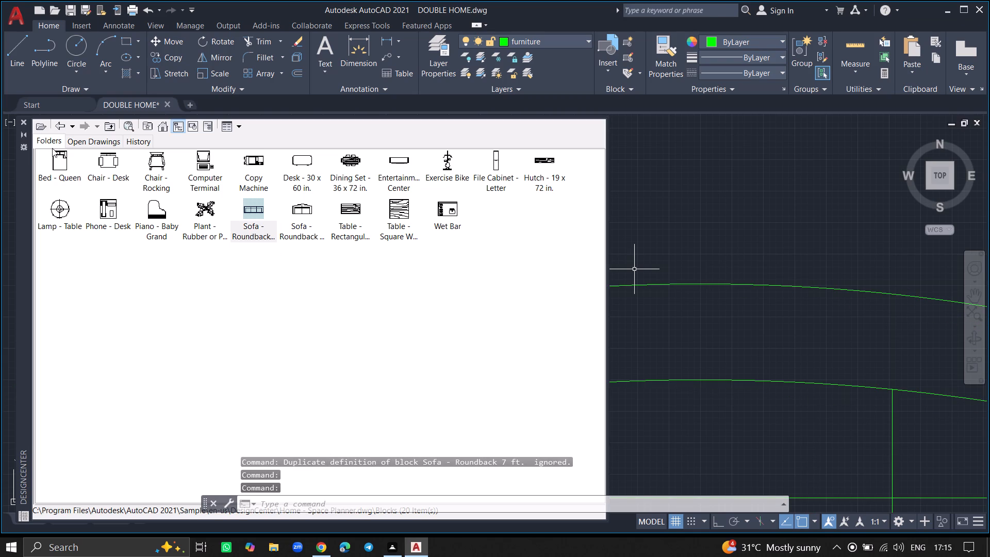
{"action": "left_click", "coordinate": [23, 119]}
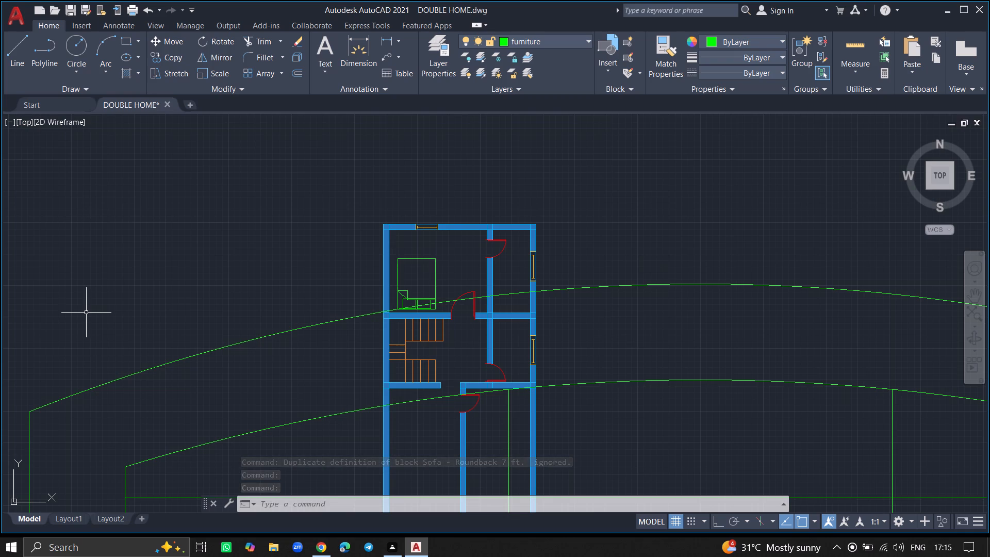
Scale the oversized sofa down by eye about a point on its back curve near the west end to suit the plan's rooms.
{"action": "left_click", "coordinate": [81, 392]}
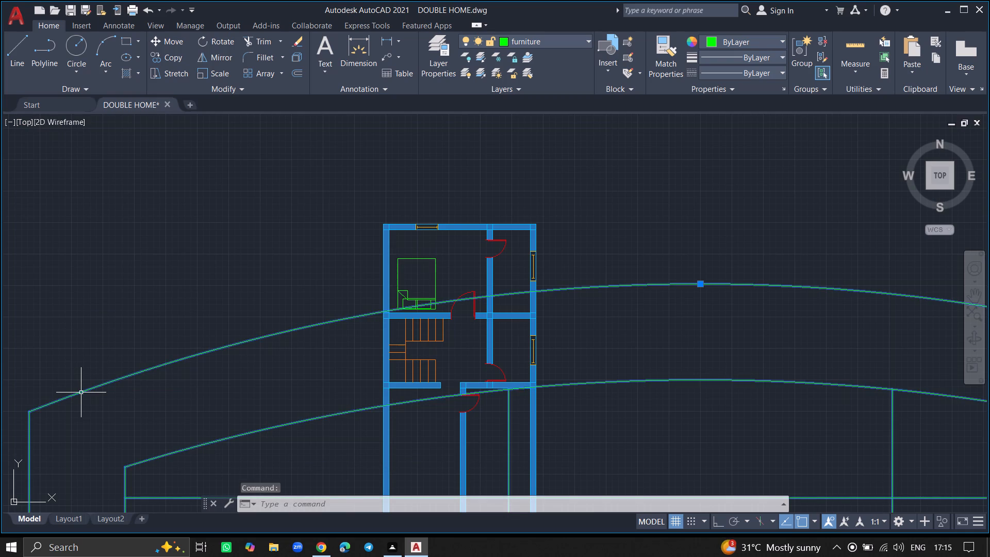
{"action": "type", "text": "SC"}
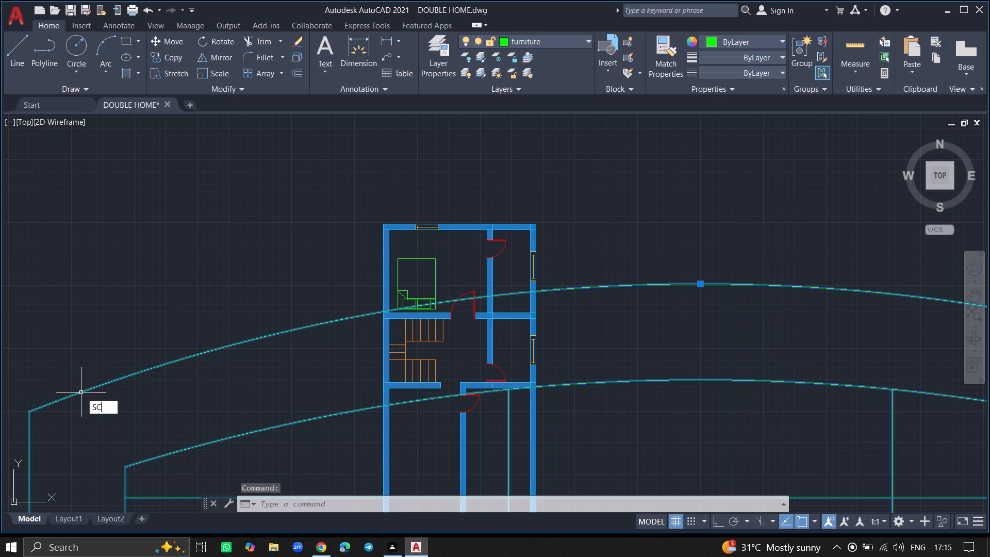
{"action": "key", "text": "Return"}
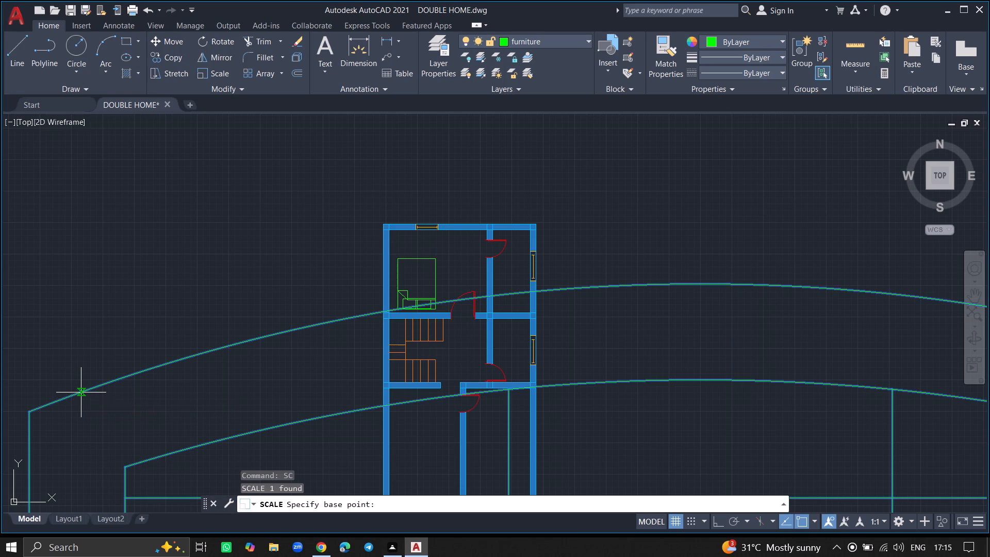
{"action": "left_click", "coordinate": [81, 392]}
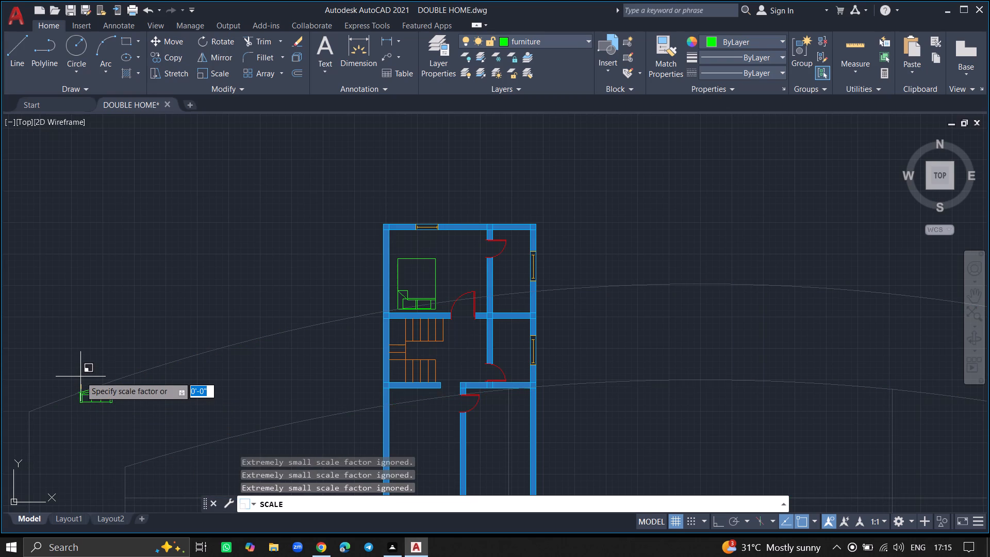
{"action": "left_click", "coordinate": [82, 375]}
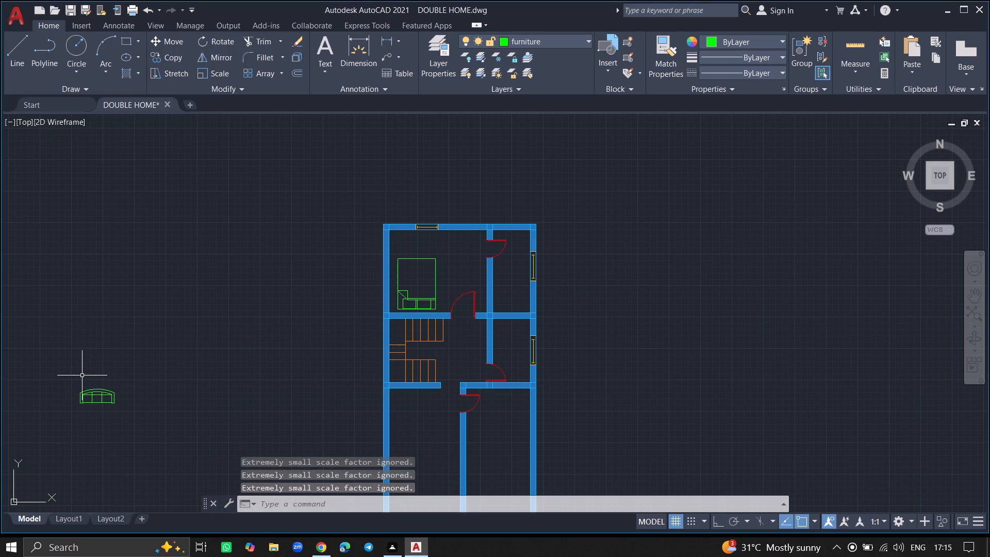
Move the scaled sofa into the second floor plan's southwest room, just south of the staircase wall with its back facing north.
{"action": "scroll", "coordinate": [80, 398], "scroll_direction": "up", "scroll_amount": 1, "text": "ctrl"}
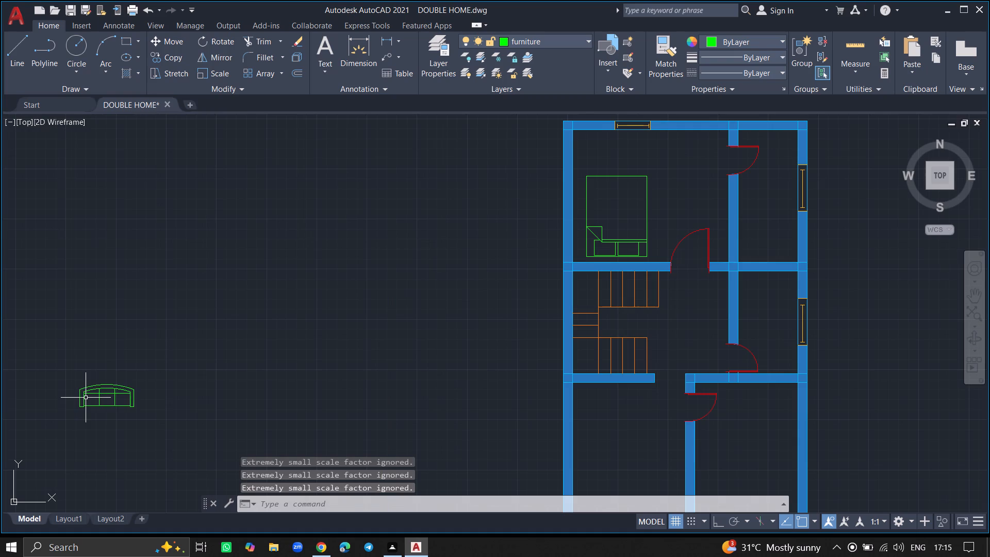
{"action": "left_click", "coordinate": [82, 398]}
{"action": "type", "text": "MOVE"}
{"action": "key", "text": "Return"}
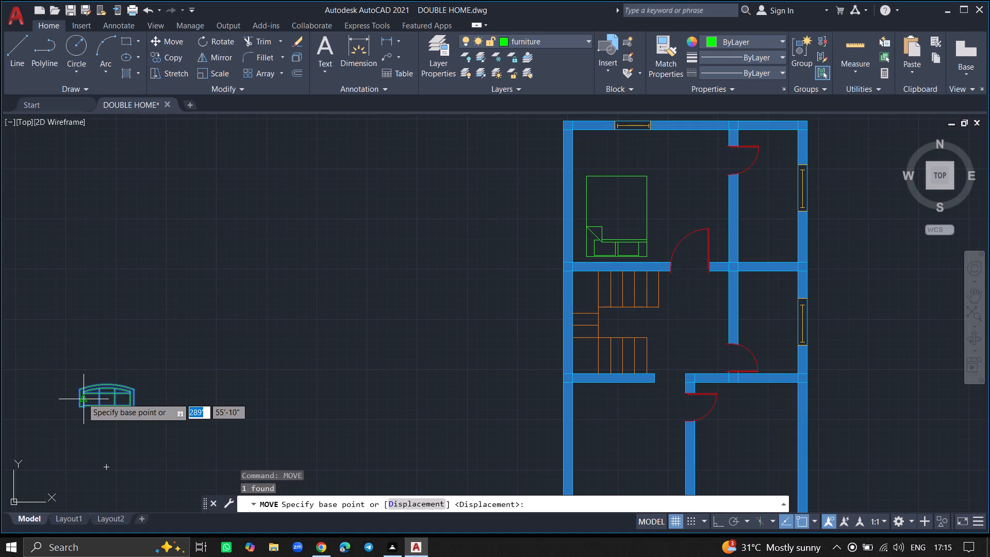
{"action": "left_click", "coordinate": [82, 398]}
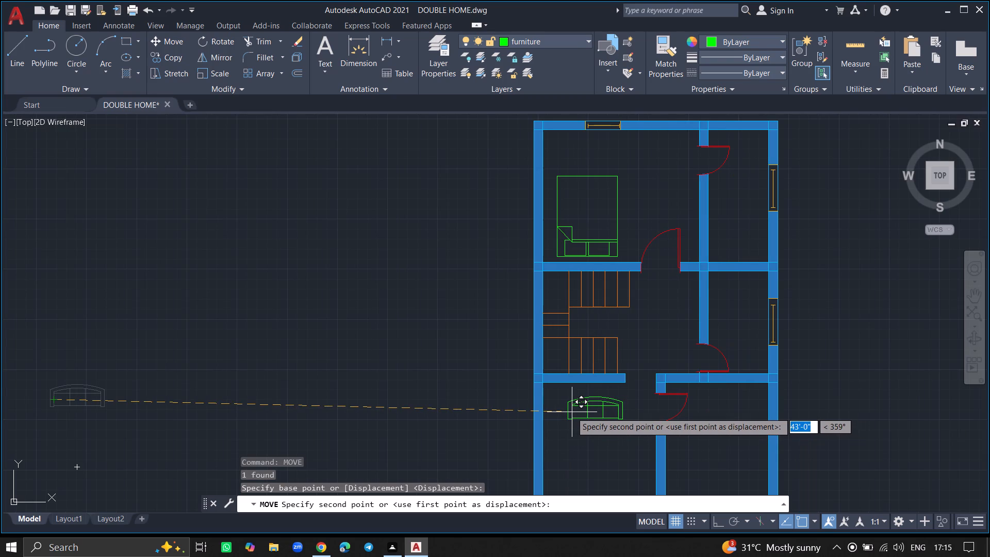
{"action": "scroll", "coordinate": [569, 410], "scroll_direction": "up", "scroll_amount": 3, "text": "ctrl"}
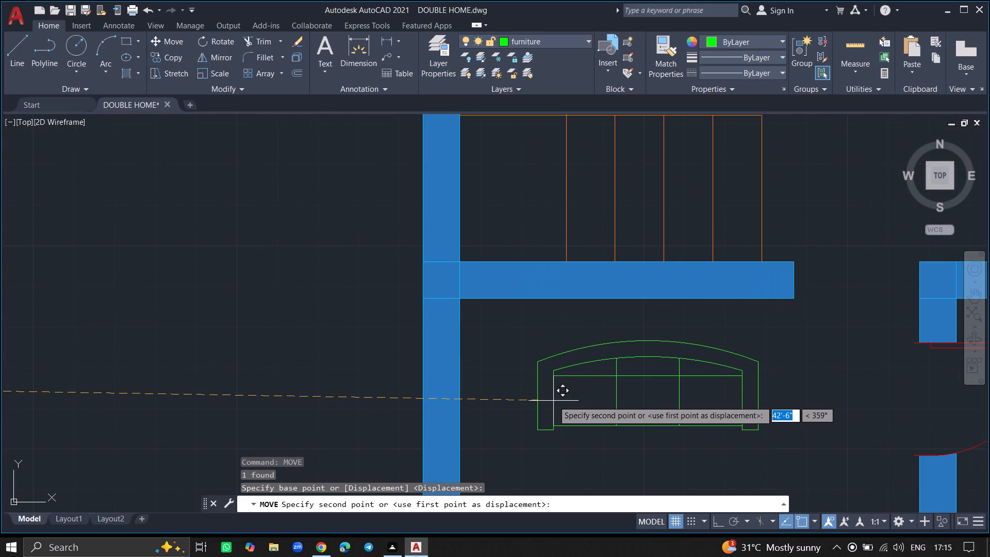
{"action": "left_click", "coordinate": [553, 401]}
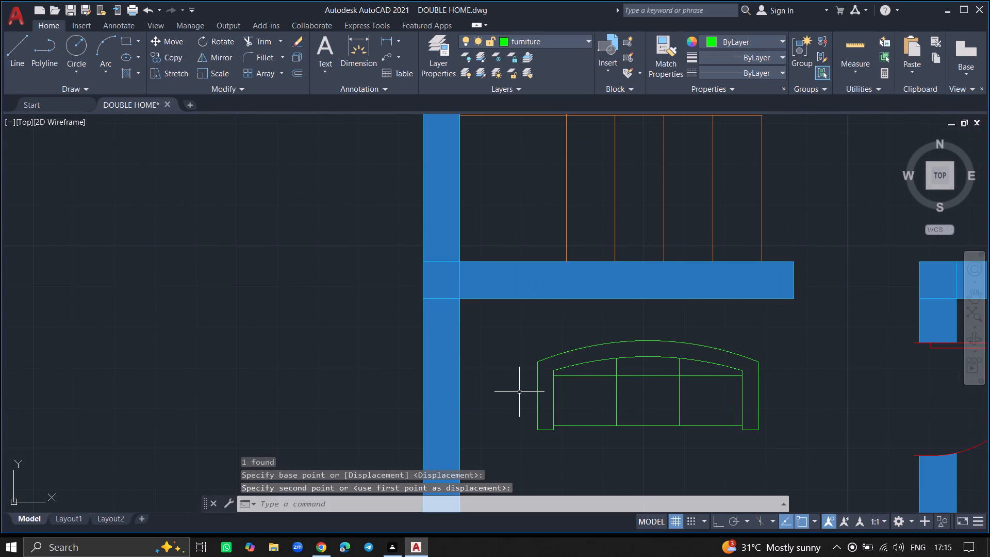
{"action": "scroll", "coordinate": [520, 376], "scroll_direction": "down", "scroll_amount": 1, "text": "ctrl"}
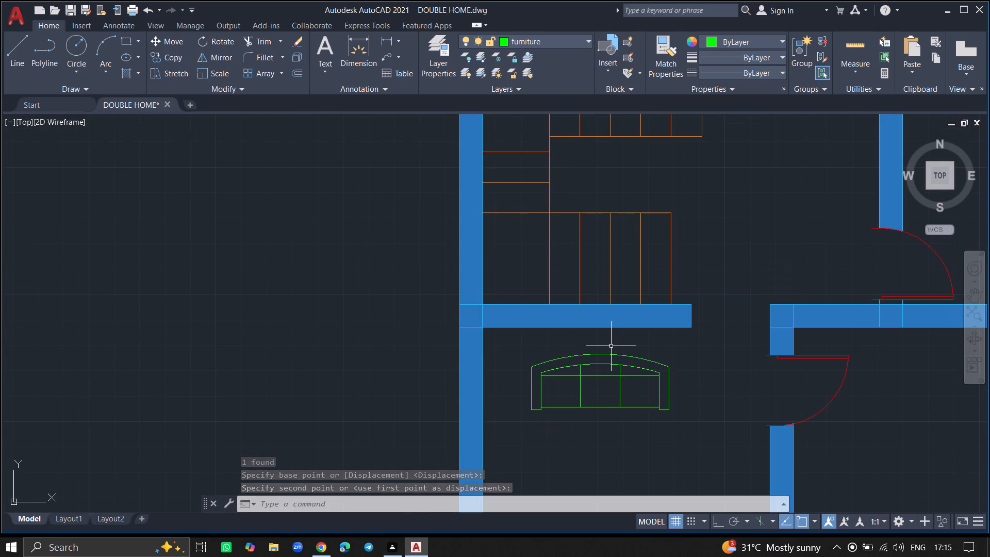
{"action": "scroll", "coordinate": [611, 346], "scroll_direction": "down", "scroll_amount": 2, "text": "ctrl"}
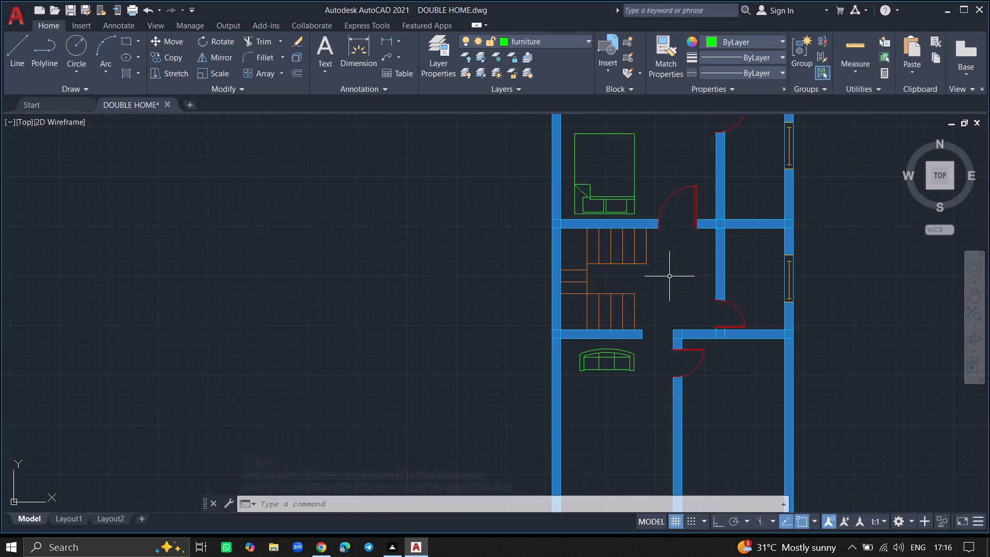
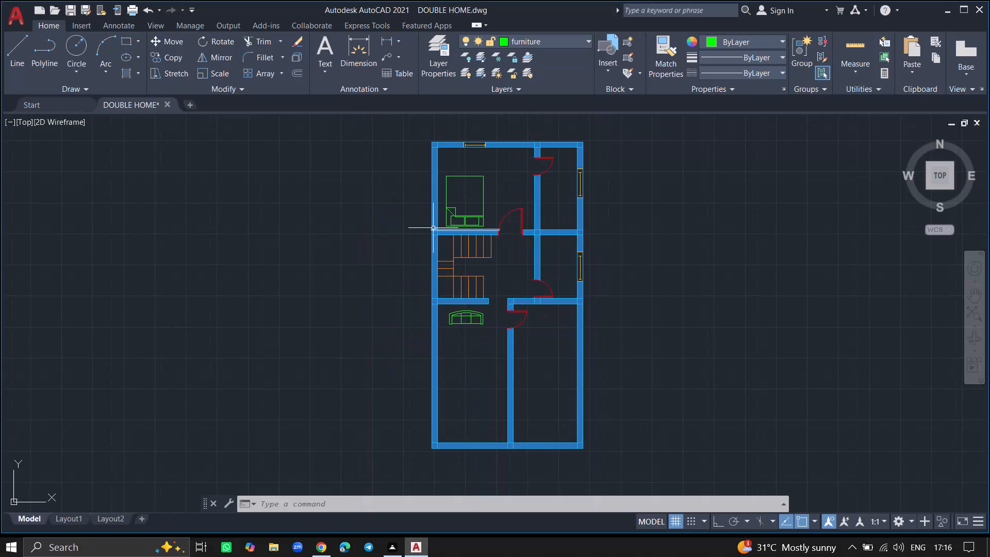
Insert the "Toilet - top" block from DesignCenter's House Designer.dwg sample beside the floor plan.
{"action": "key", "text": "ctrl+2"}
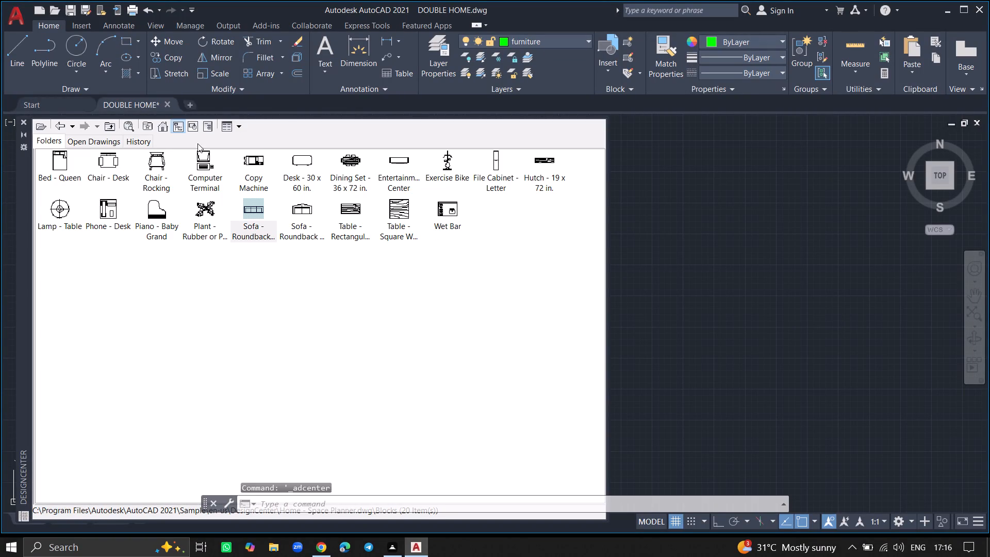
{"action": "left_click", "coordinate": [161, 128]}
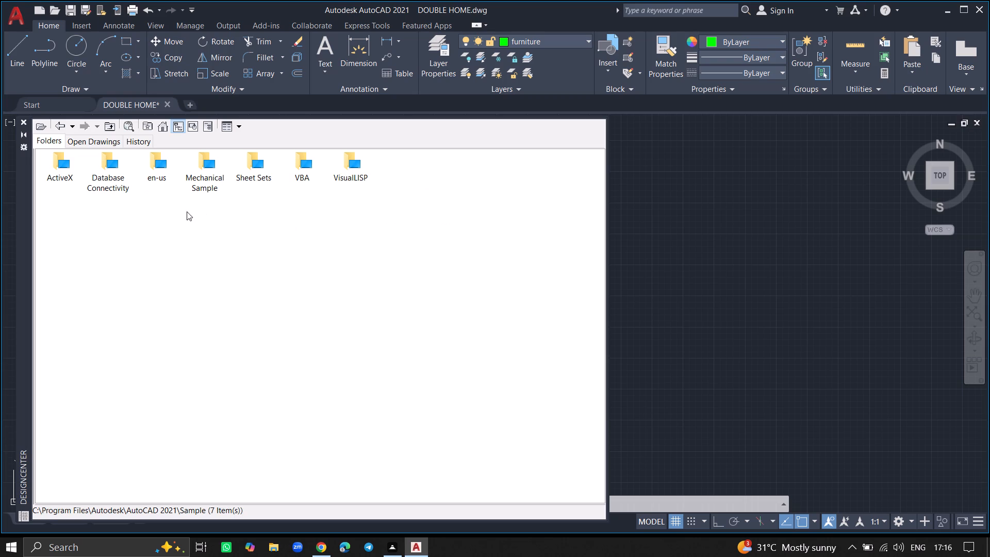
{"action": "left_click", "coordinate": [161, 173]}
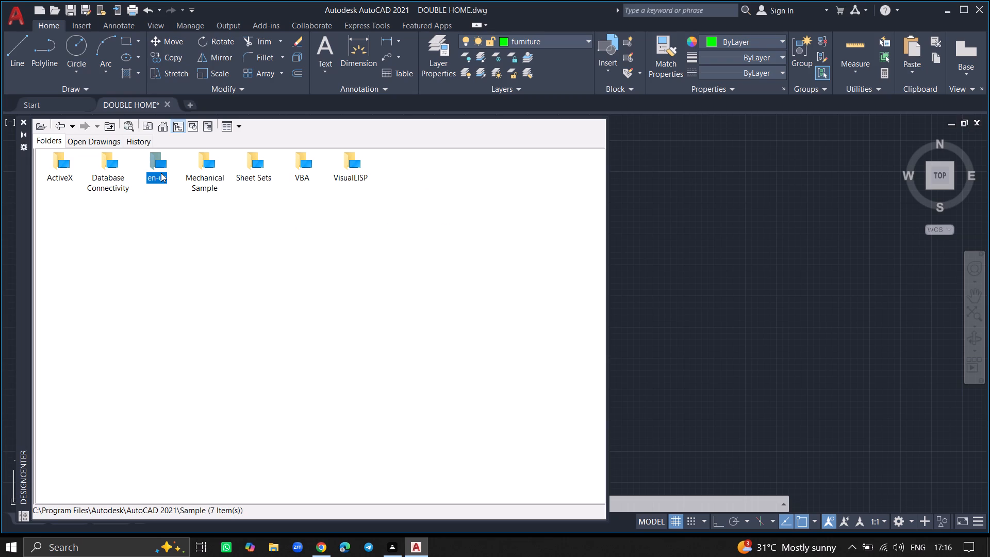
{"action": "double_click", "coordinate": [161, 173]}
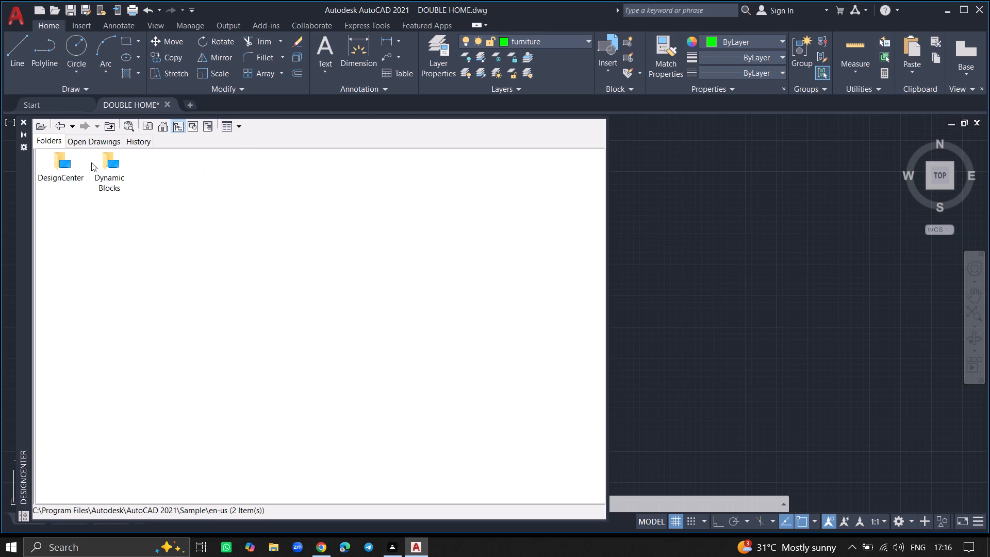
{"action": "double_click", "coordinate": [60, 163]}
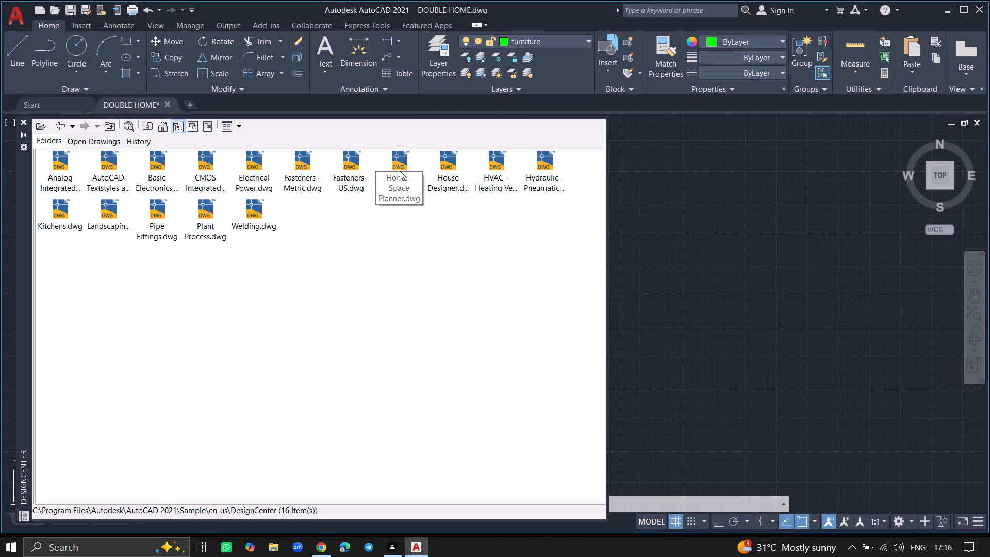
{"action": "double_click", "coordinate": [443, 170]}
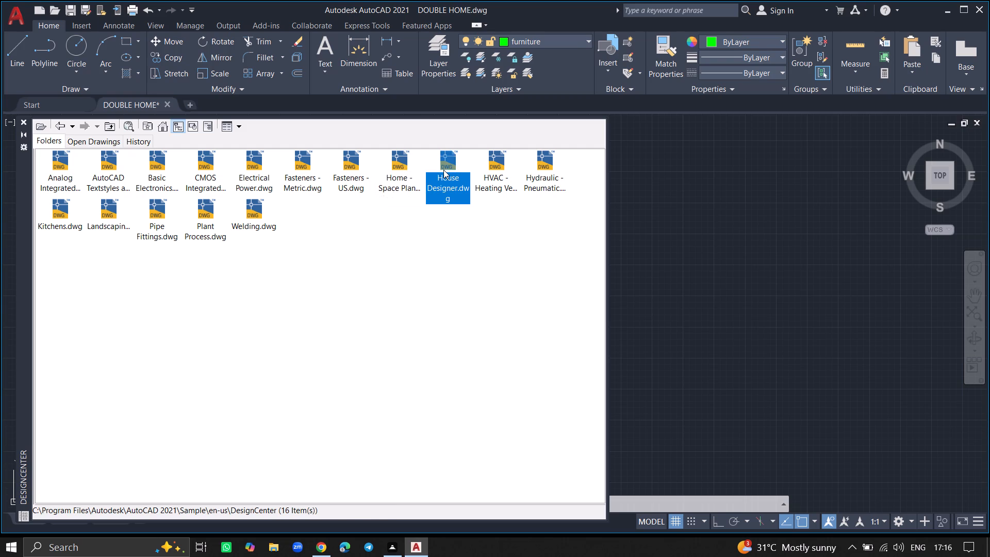
{"action": "double_click", "coordinate": [59, 160]}
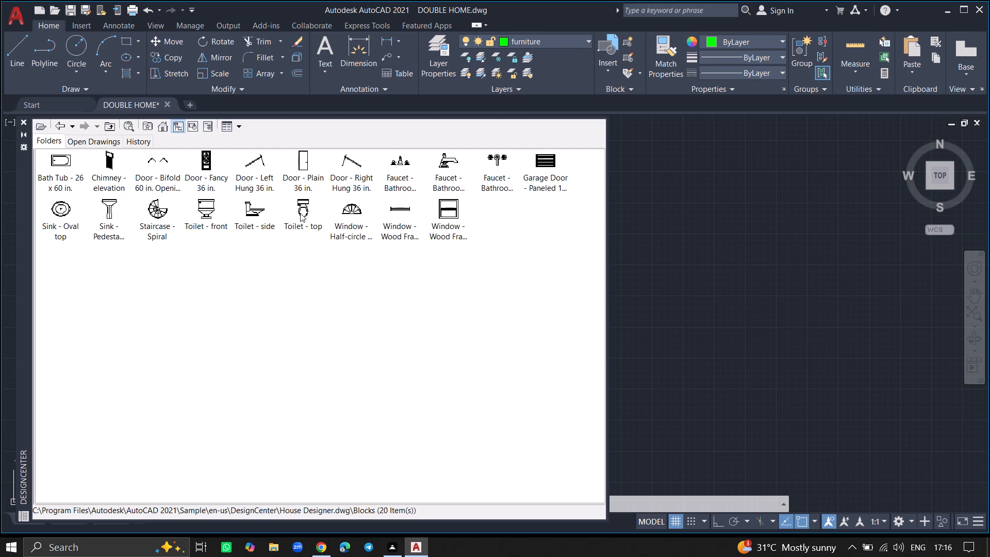
{"action": "left_click", "coordinate": [300, 213]}
{"action": "left_click_drag", "start_coordinate": [300, 213], "coordinate": [418, 213]}
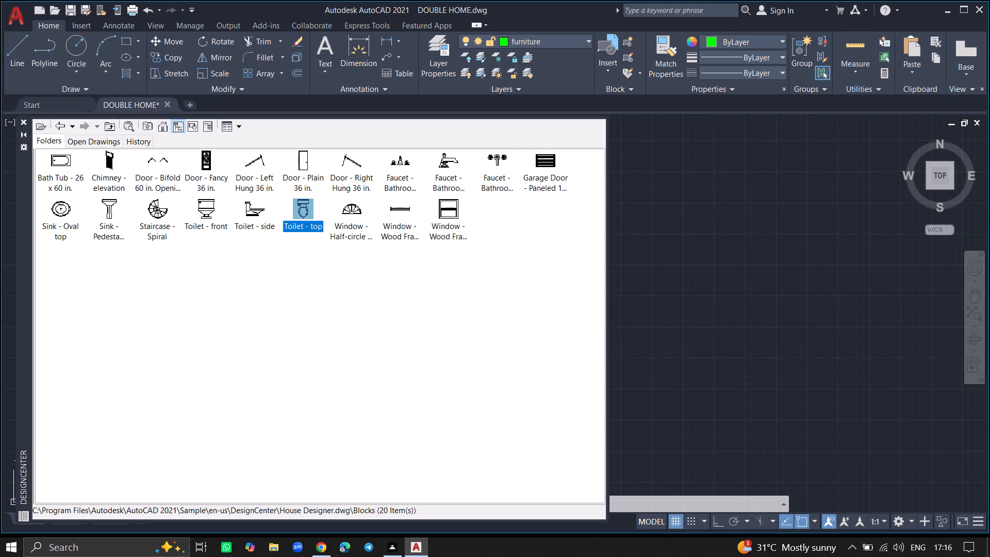
{"action": "left_click_drag", "start_coordinate": [418, 213], "coordinate": [715, 228]}
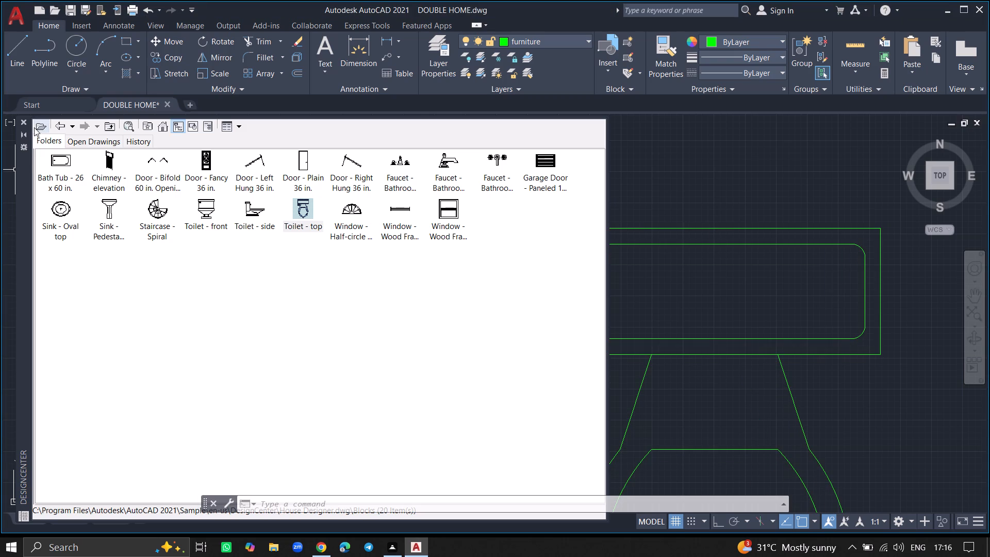
{"action": "left_click", "coordinate": [24, 118]}
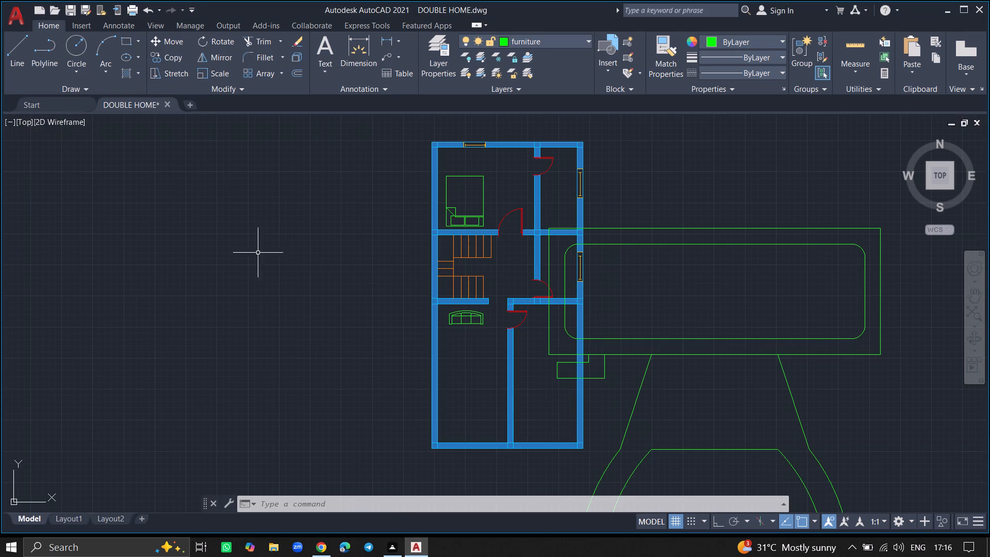
Scale the oversized toilet block down freehand to a small fixture that fits the plan's rooms.
{"action": "left_click", "coordinate": [635, 243]}
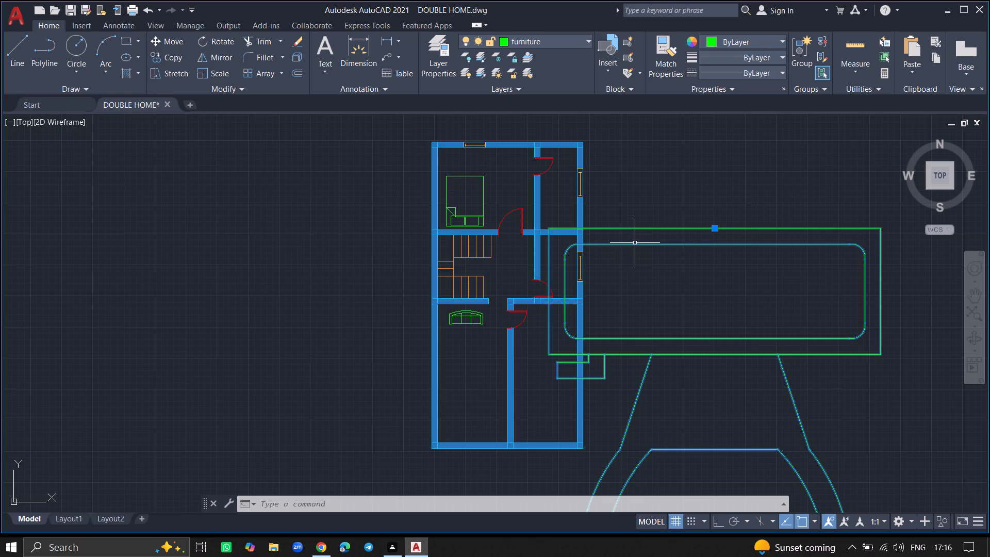
{"action": "type", "text": "SC"}
{"action": "key", "text": "Return"}
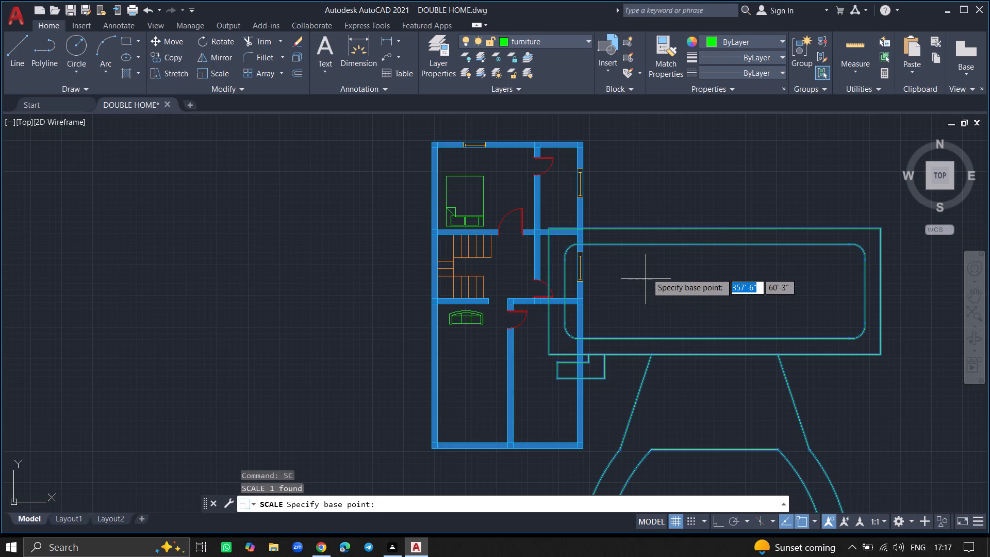
{"action": "left_click", "coordinate": [650, 244]}
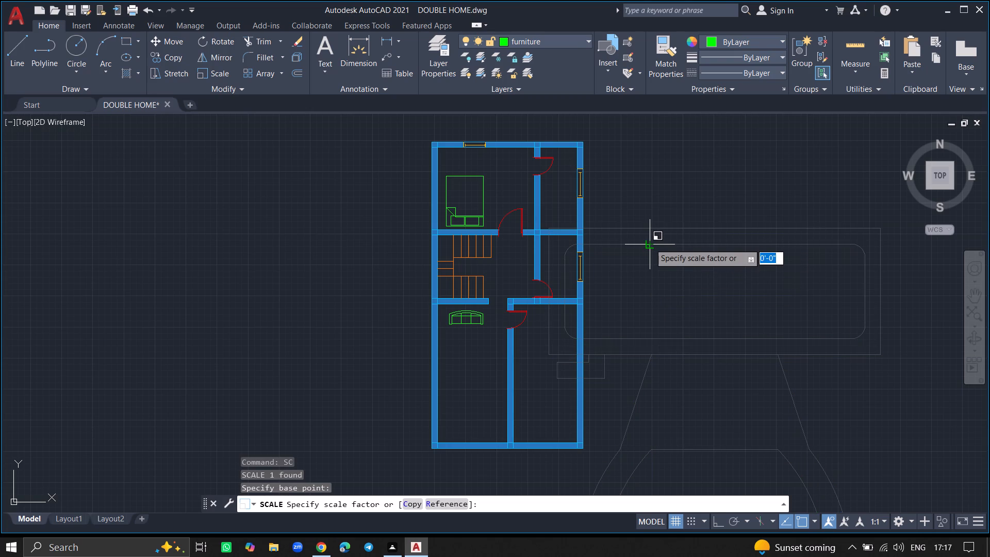
{"action": "left_click", "coordinate": [650, 234]}
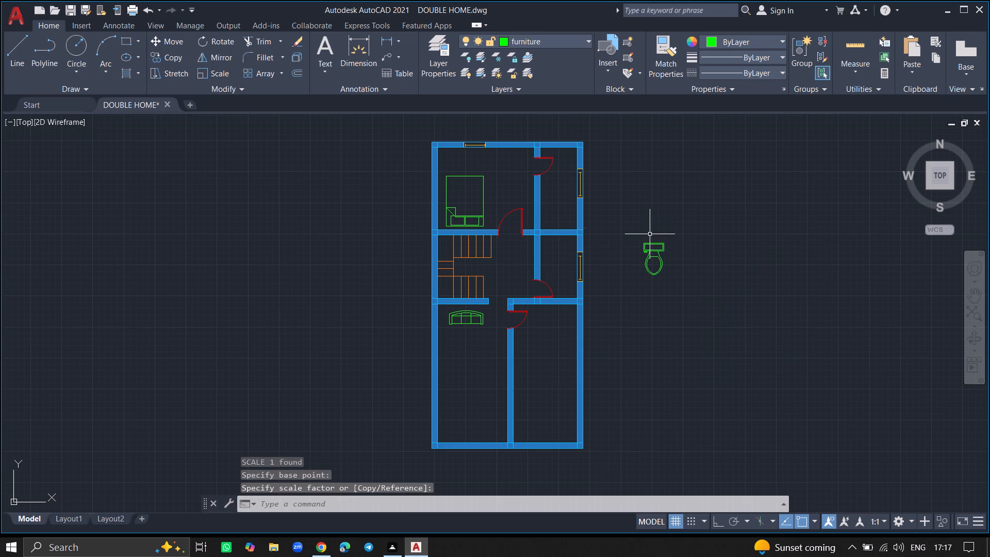
Move the toilet into the small room east of the bedroom, between its door and window.
{"action": "left_click", "coordinate": [651, 244]}
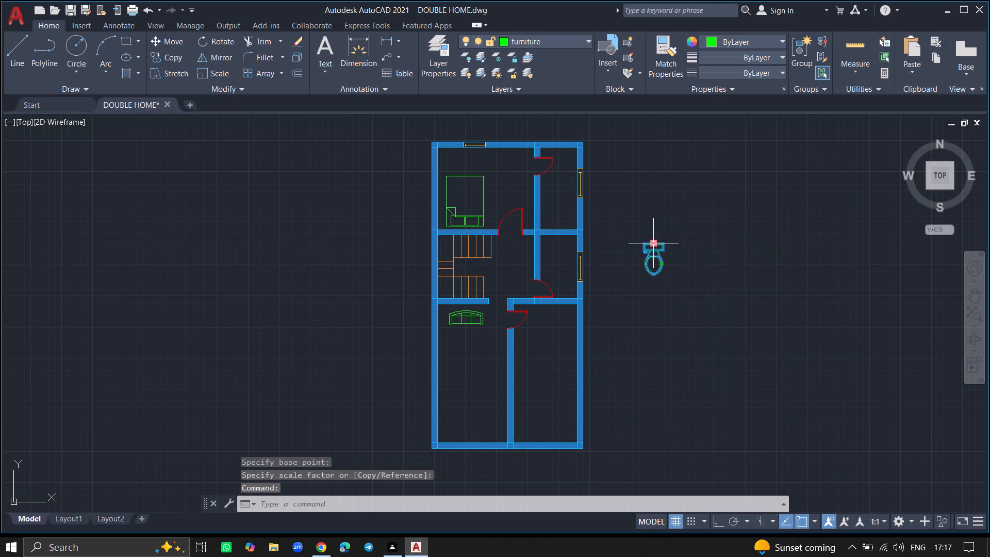
{"action": "type", "text": "MOVE"}
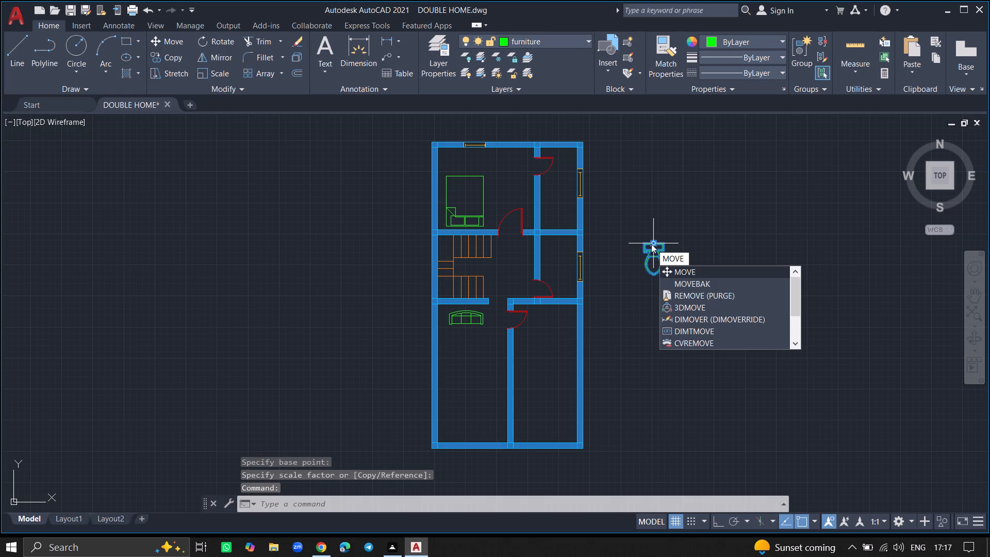
{"action": "key", "text": "Return"}
{"action": "left_click", "coordinate": [651, 244]}
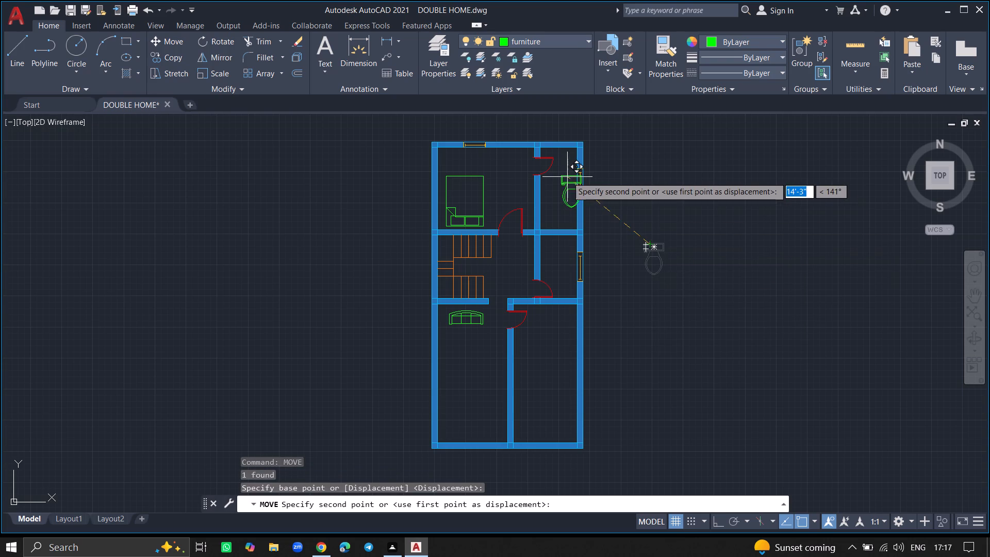
{"action": "scroll", "coordinate": [555, 157], "scroll_direction": "up", "scroll_amount": 3, "text": "ctrl"}
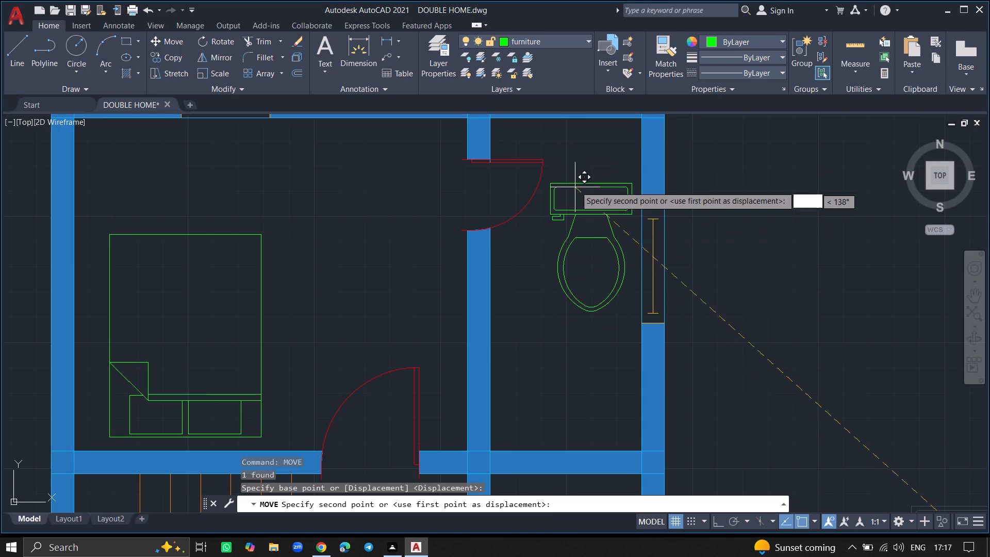
{"action": "left_click", "coordinate": [563, 215]}
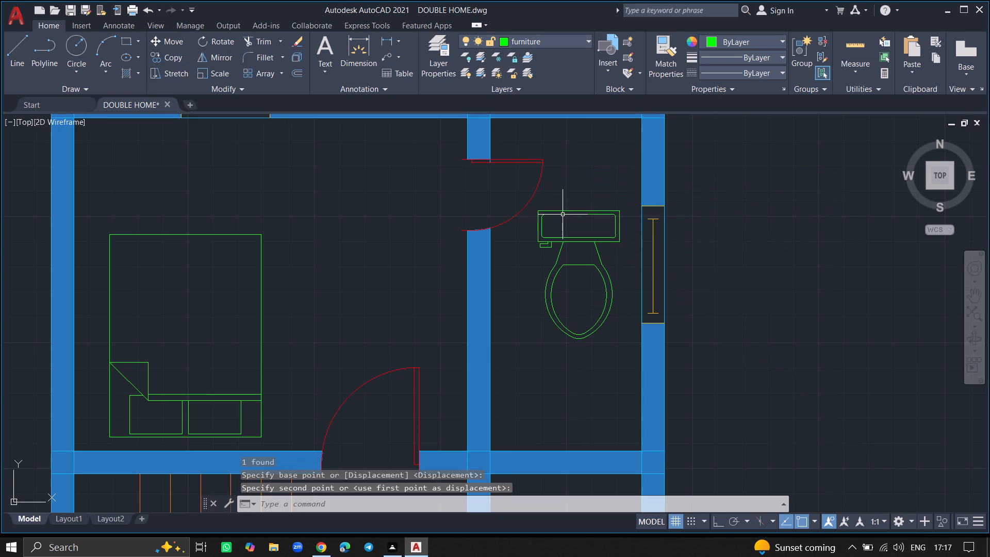
Scale the toilet down freehand to roughly a third of its size, using its tank edge as base.
{"action": "left_click", "coordinate": [563, 212]}
{"action": "type", "text": "SC"}
{"action": "key", "text": "Return"}
{"action": "left_click", "coordinate": [563, 212]}
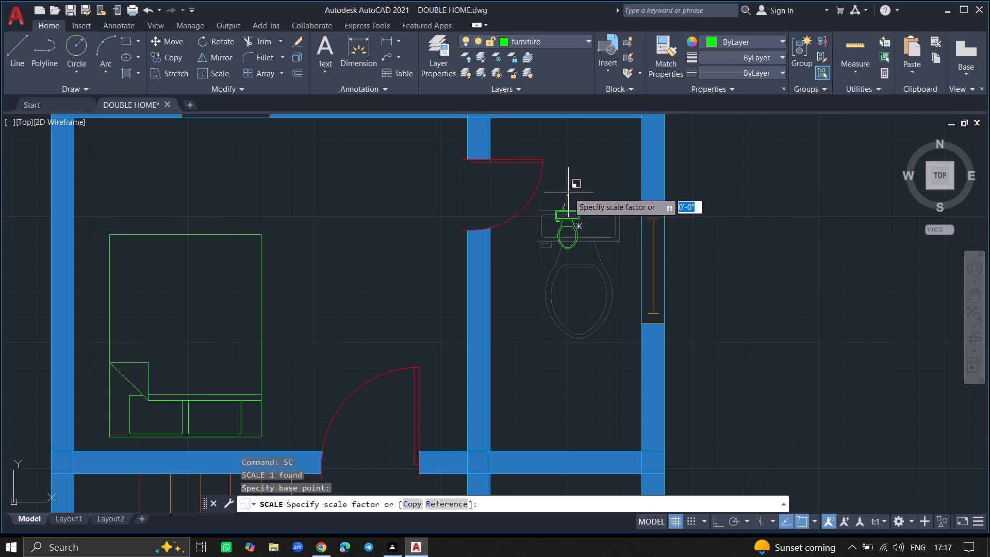
{"action": "left_click", "coordinate": [569, 189]}
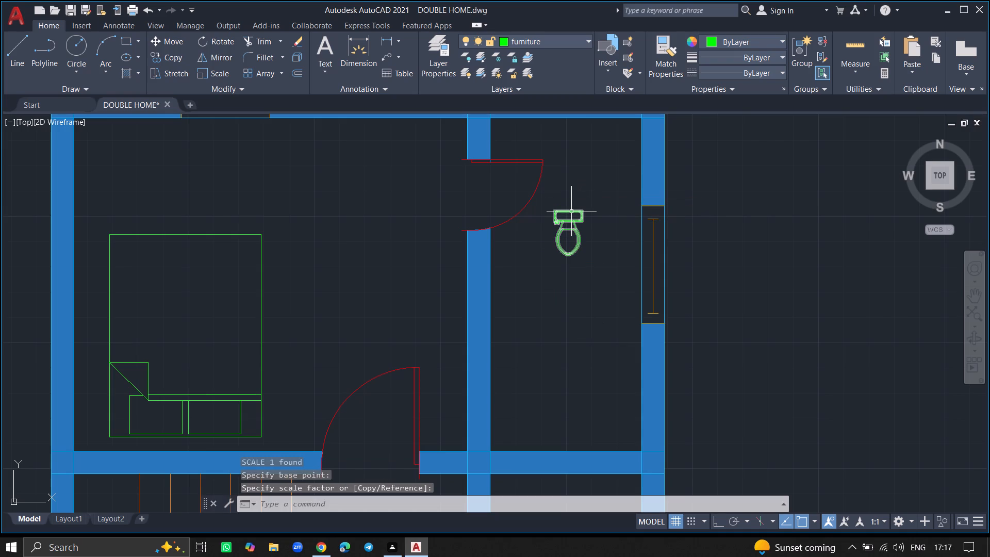
Move the toilet about 2'-8" up toward the small room's north wall.
{"action": "left_click", "coordinate": [571, 211]}
{"action": "type", "text": "MOVE"}
{"action": "key", "text": "Return"}
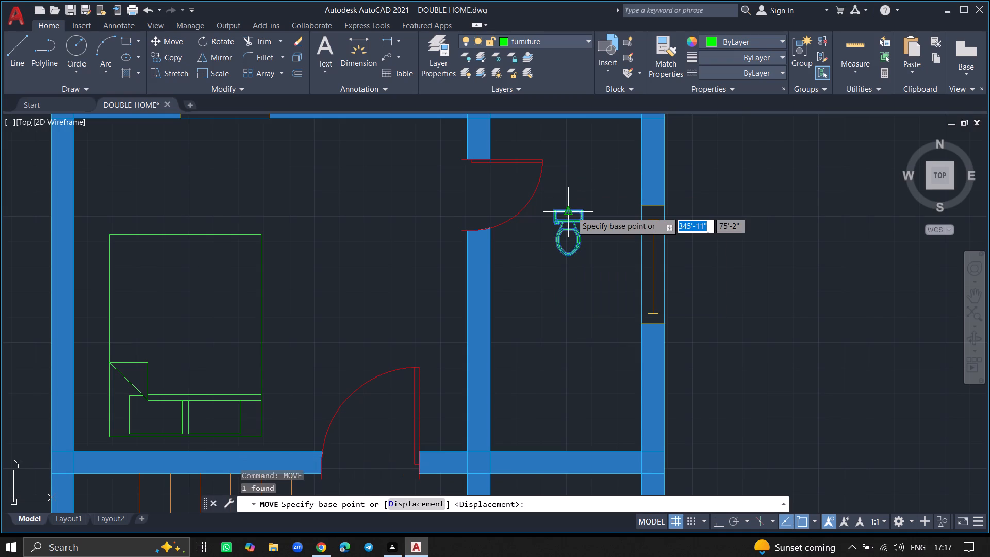
{"action": "left_click", "coordinate": [571, 211]}
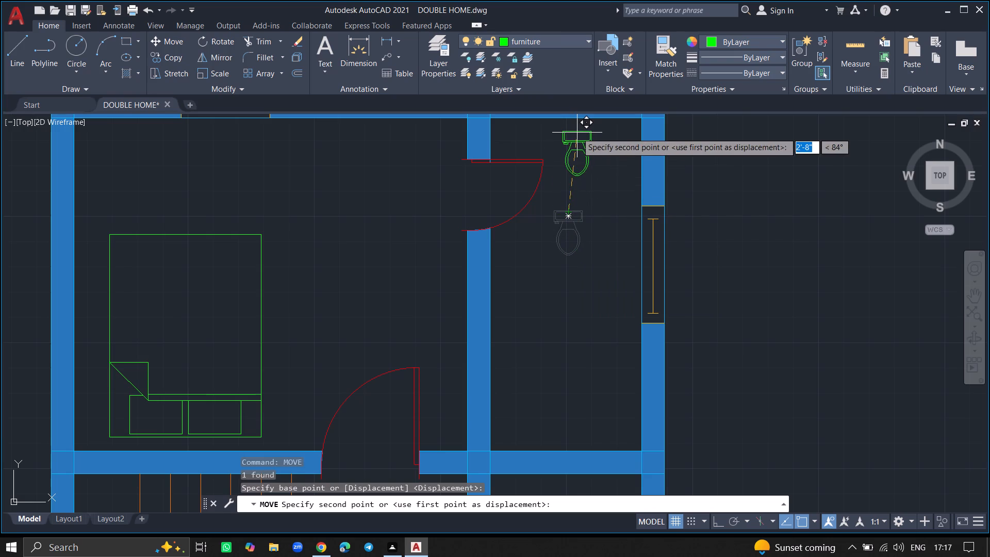
{"action": "left_click", "coordinate": [577, 133]}
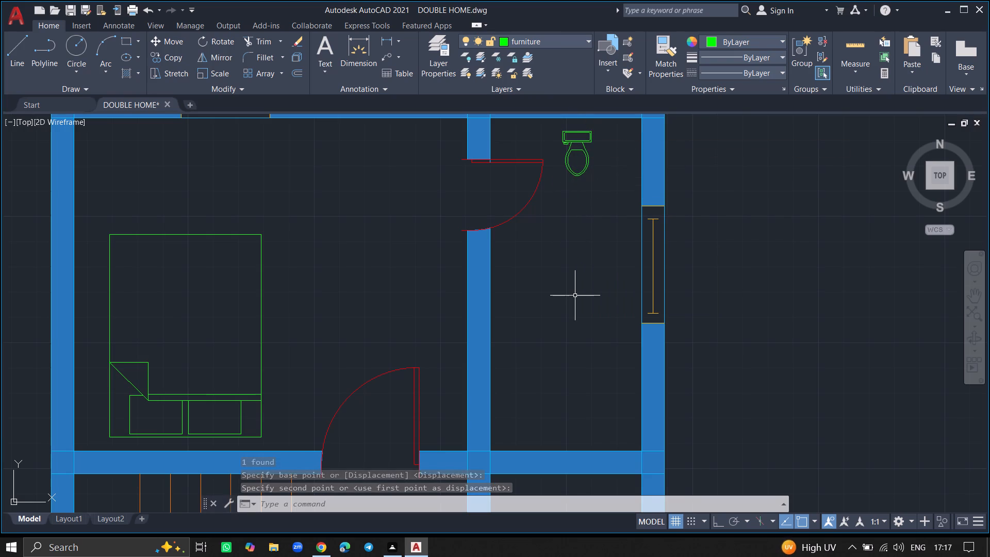
Enlarge the toilet freehand to nearly twice its size with Scale, using a point on its bowl as base.
{"action": "scroll", "coordinate": [575, 296], "scroll_direction": "down", "scroll_amount": 4, "text": "ctrl"}
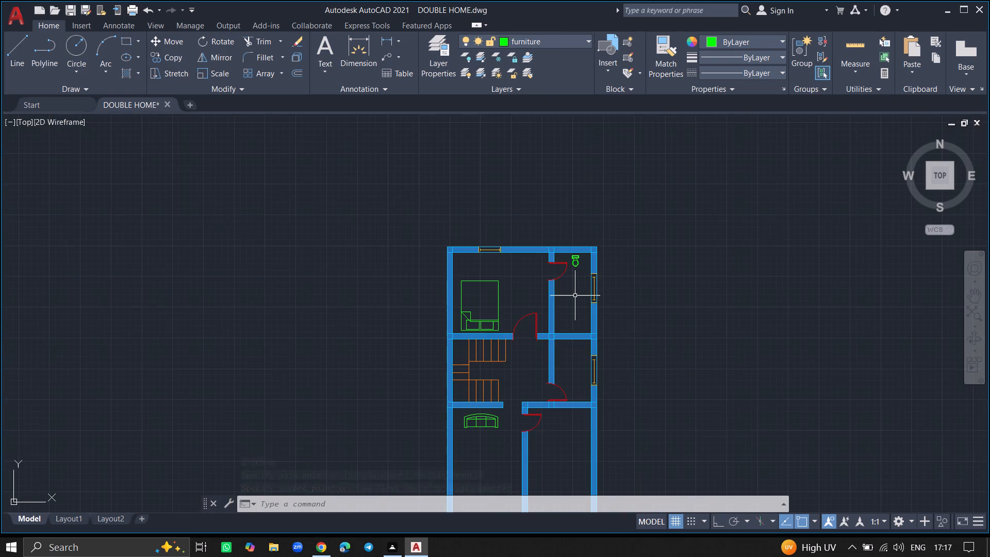
{"action": "scroll", "coordinate": [581, 261], "scroll_direction": "up", "scroll_amount": 3, "text": "ctrl"}
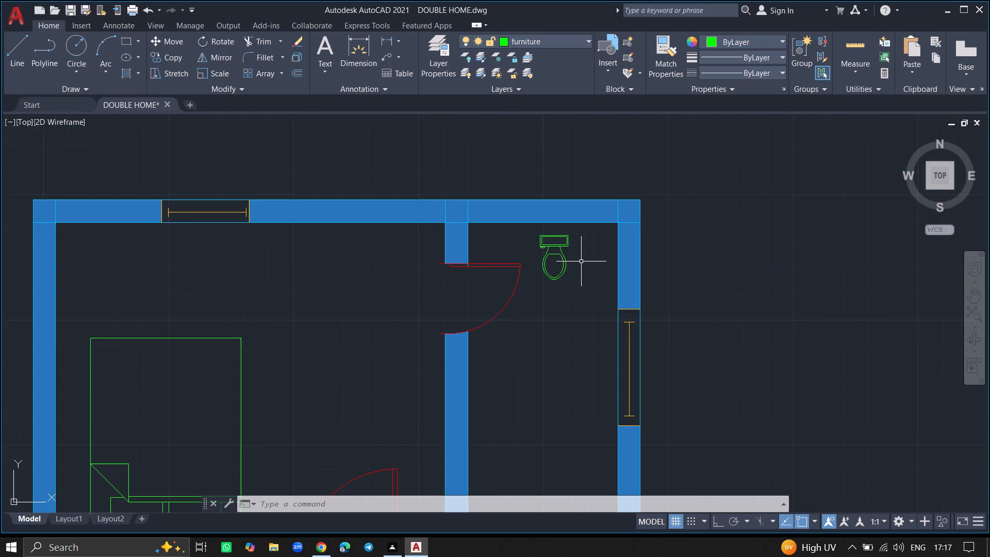
{"action": "left_click", "coordinate": [562, 253]}
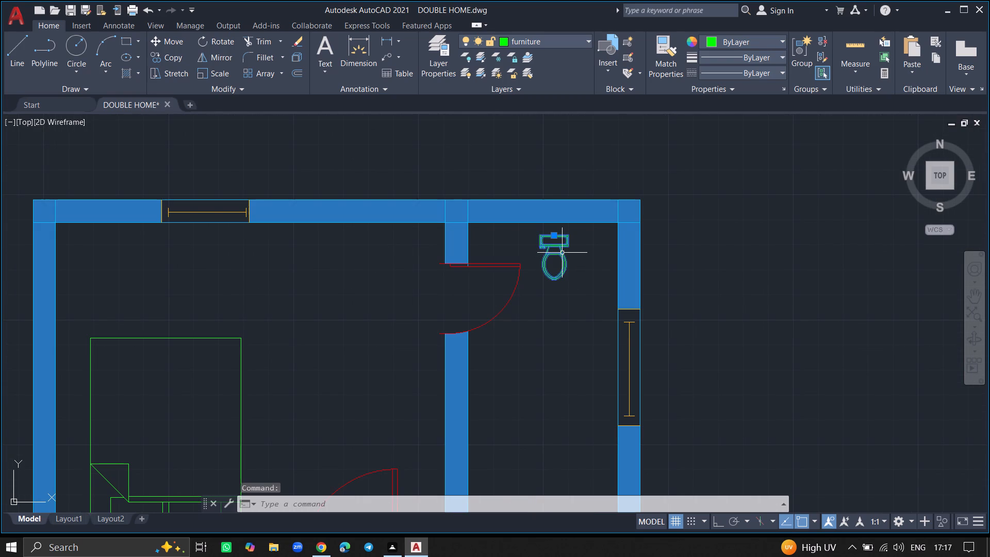
{"action": "type", "text": "SC"}
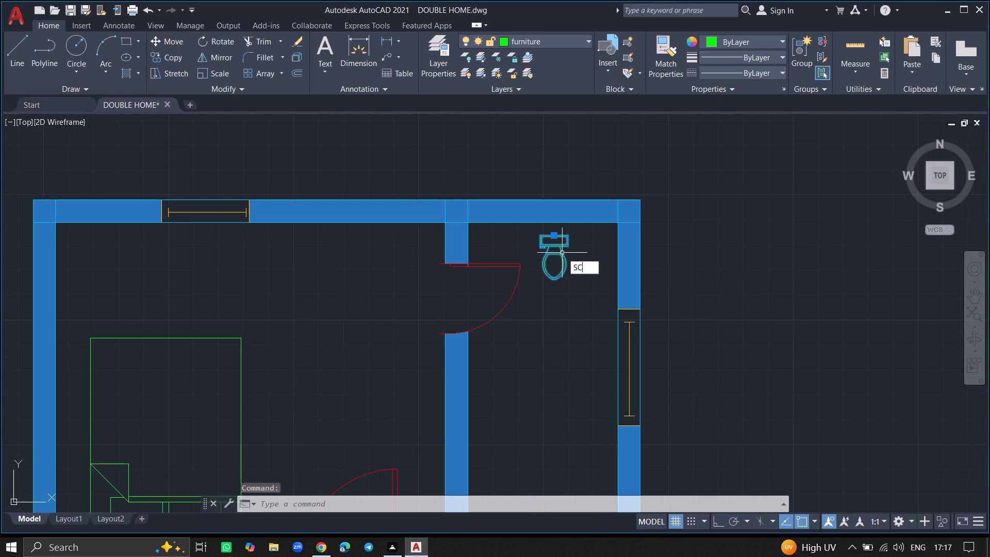
{"action": "key", "text": "Return"}
{"action": "left_click", "coordinate": [562, 253]}
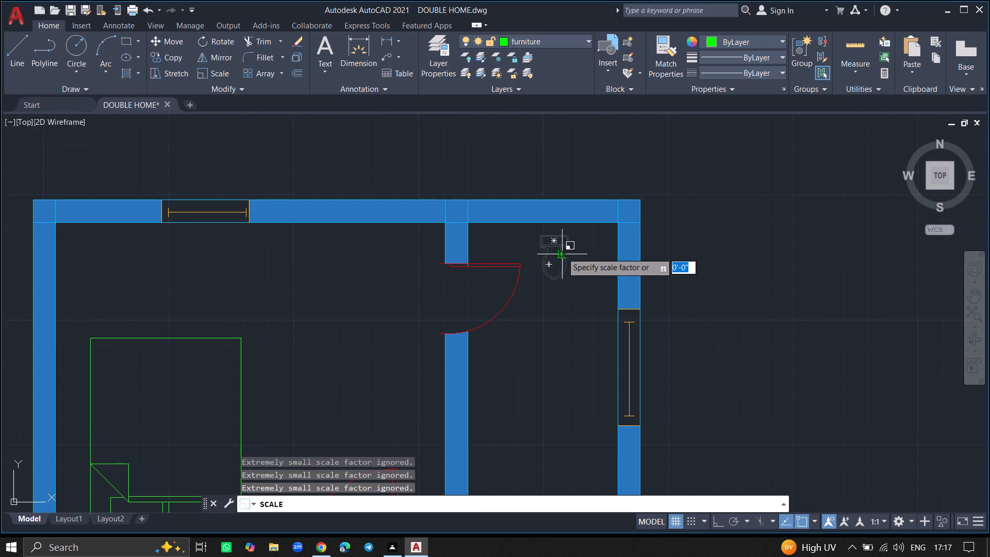
{"action": "left_click", "coordinate": [562, 294]}
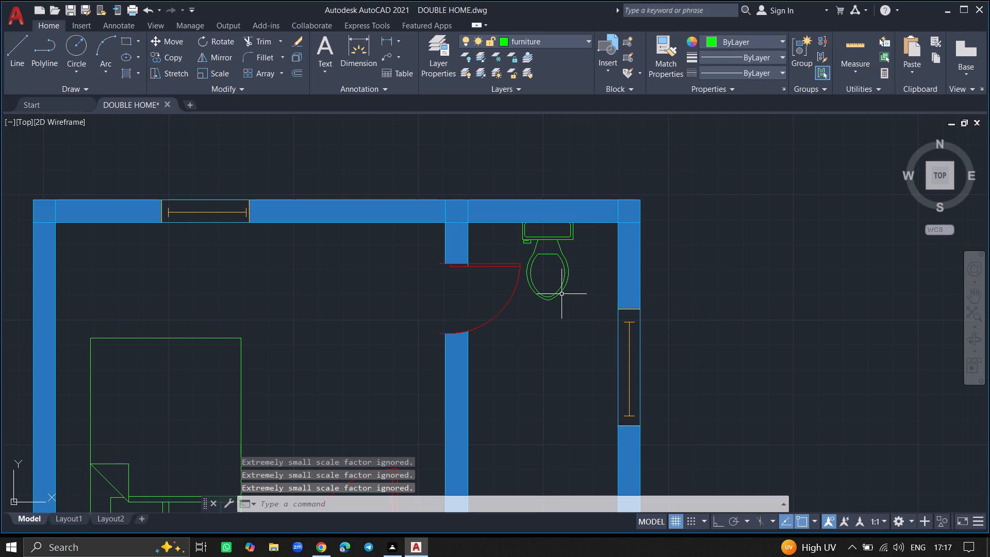
Move the toilet slightly down and toward the window wall so its tank clears the north wall.
{"action": "left_click", "coordinate": [565, 266]}
{"action": "type", "text": "MOVE"}
{"action": "key", "text": "Return"}
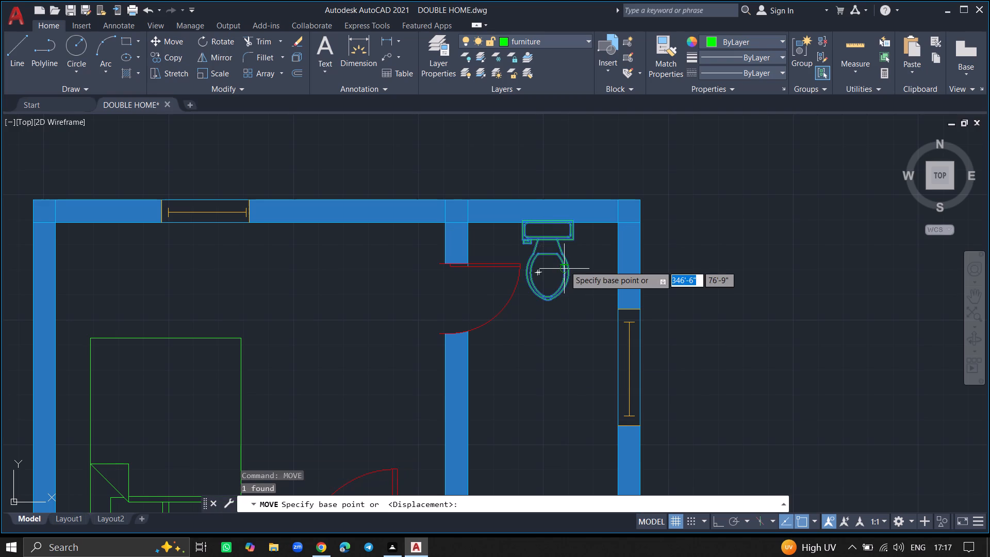
{"action": "left_click", "coordinate": [565, 266]}
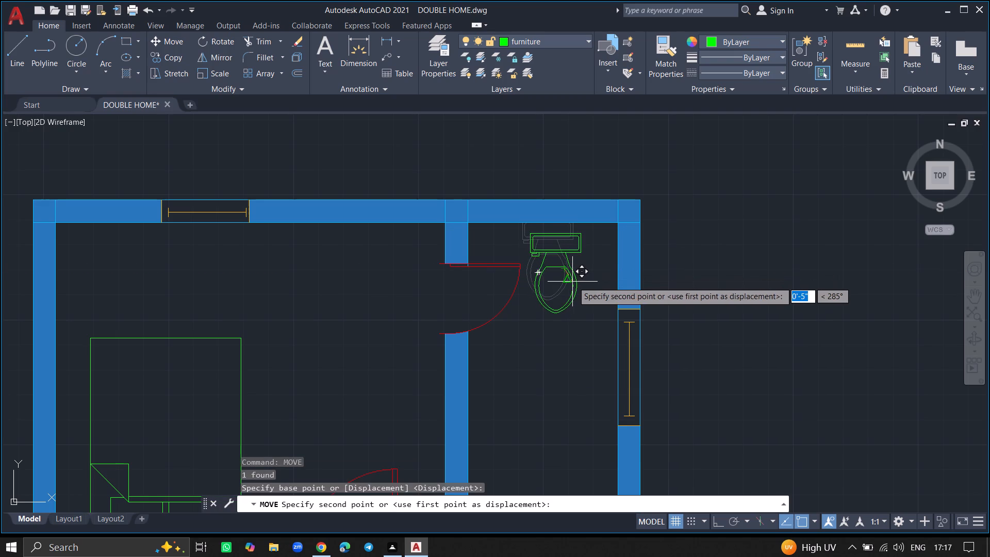
{"action": "left_click", "coordinate": [575, 282]}
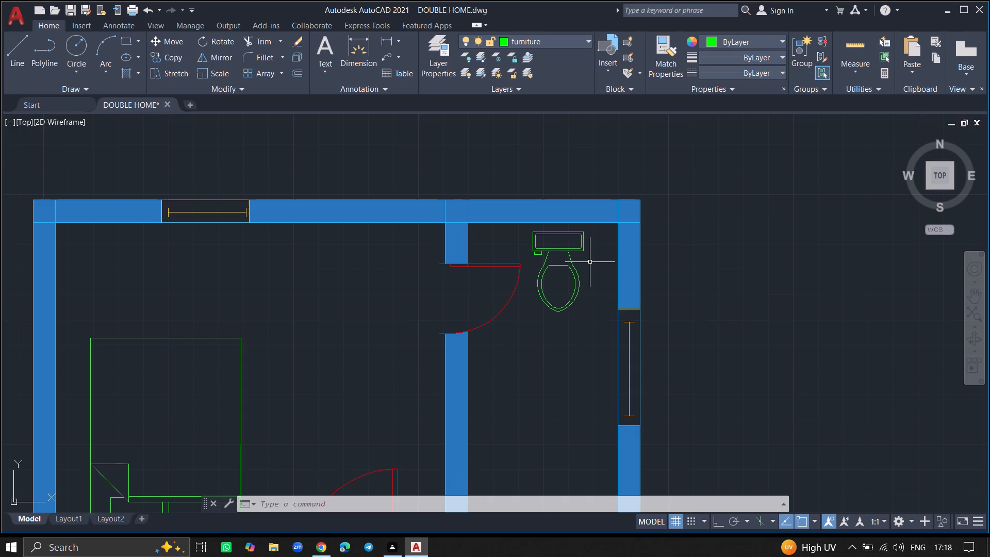
Copy the toilet about 12' down into the small room below, with its tank just below the dividing wall.
{"action": "type", "text": "COPY"}
{"action": "key", "text": "Return"}
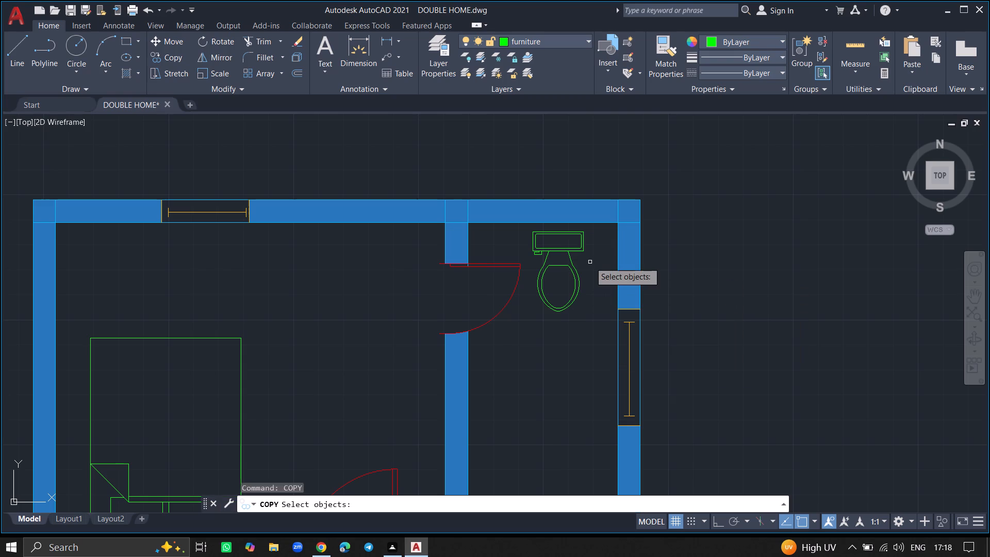
{"action": "left_click", "coordinate": [574, 249]}
{"action": "key", "text": "Return"}
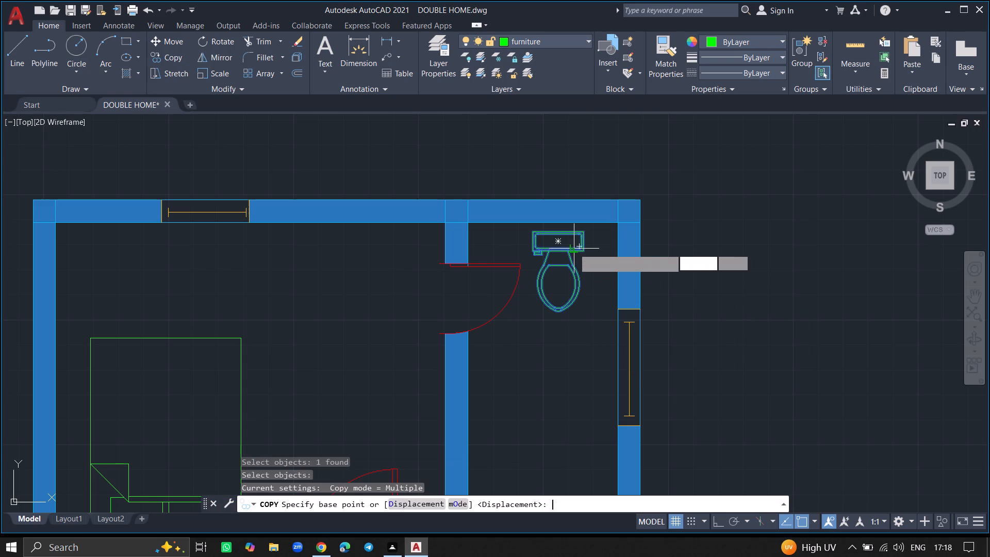
{"action": "left_click", "coordinate": [574, 249]}
{"action": "left_click", "coordinate": [574, 249]}
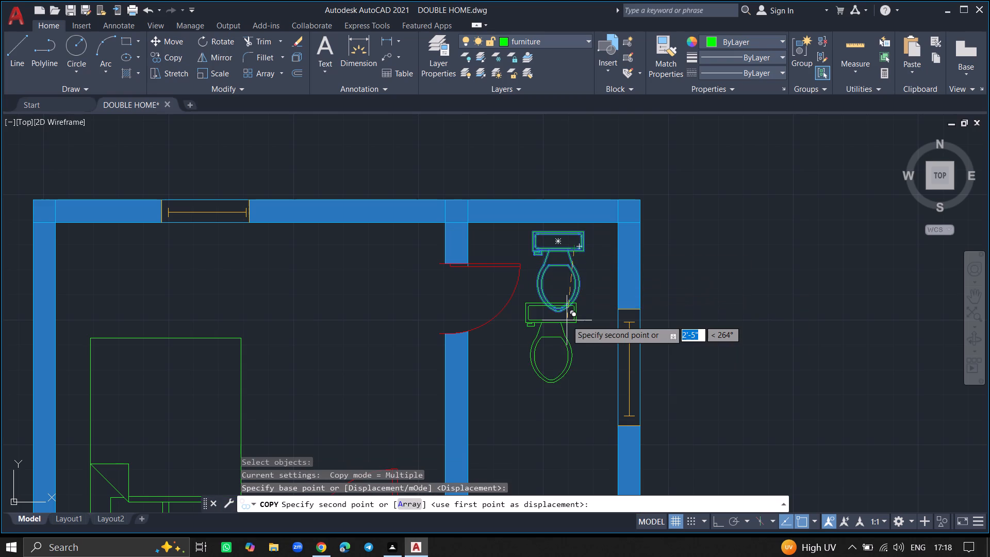
{"action": "scroll", "coordinate": [567, 320], "scroll_direction": "down", "scroll_amount": 4, "text": "ctrl"}
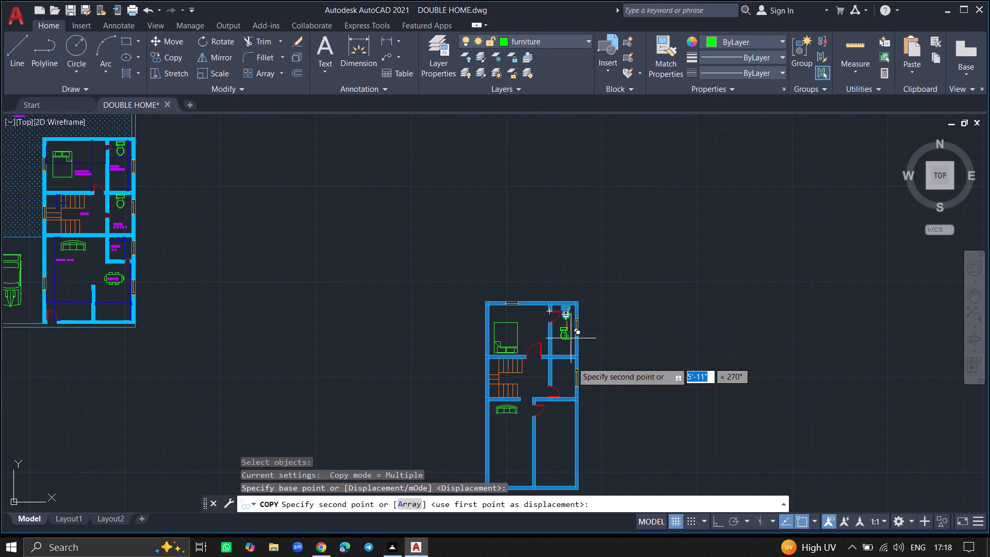
{"action": "scroll", "coordinate": [570, 368], "scroll_direction": "up", "scroll_amount": 4, "text": "ctrl"}
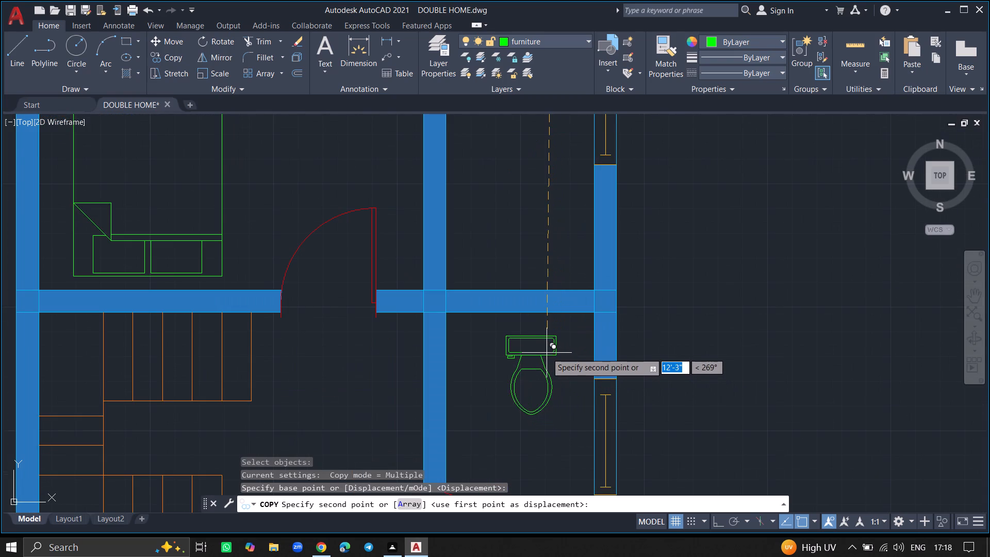
{"action": "left_click", "coordinate": [544, 345]}
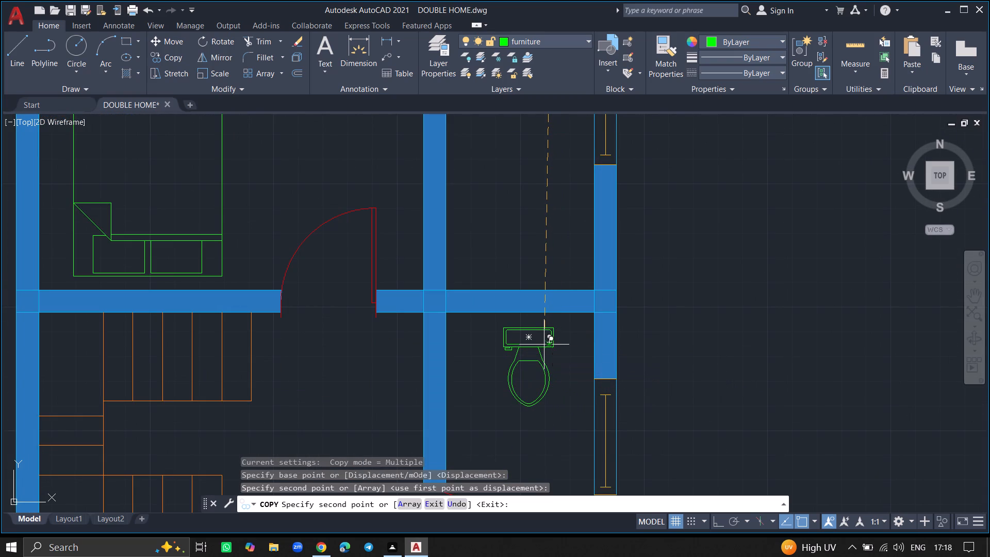
{"action": "key", "text": "Return"}
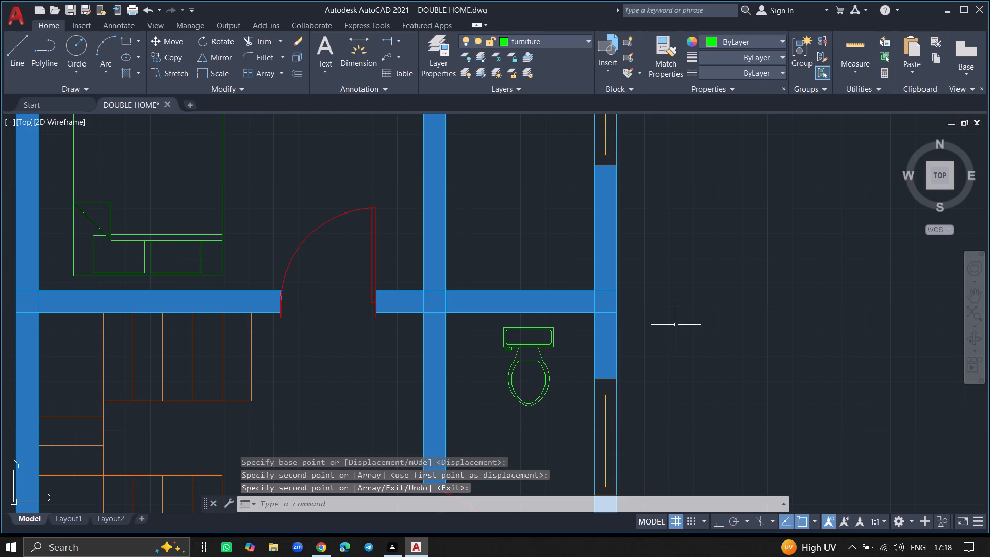
Make the text layer the current layer.
{"action": "scroll", "coordinate": [694, 323], "scroll_direction": "down", "scroll_amount": 6, "text": "ctrl"}
{"action": "scroll", "coordinate": [678, 354], "scroll_direction": "up", "scroll_amount": 3, "text": "ctrl"}
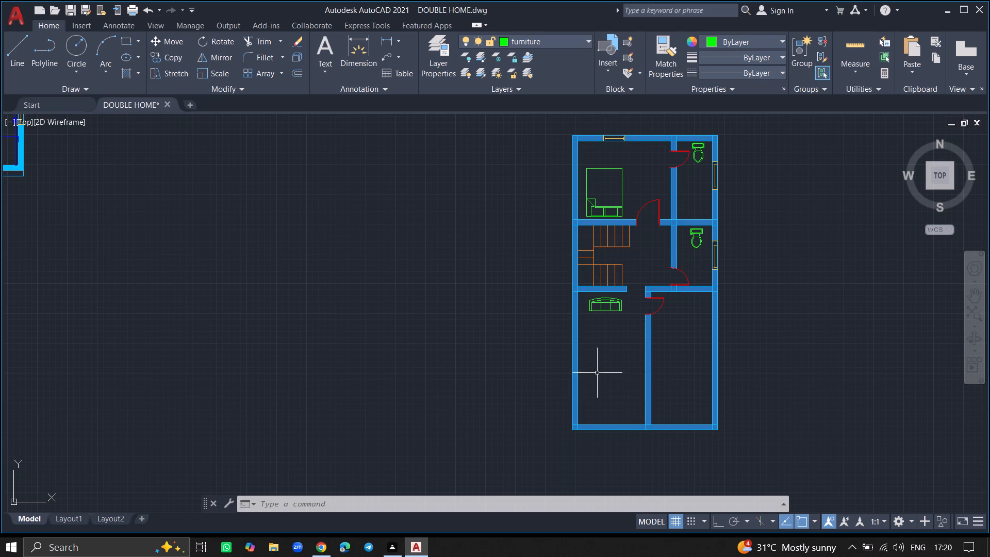
{"action": "left_click", "coordinate": [442, 51]}
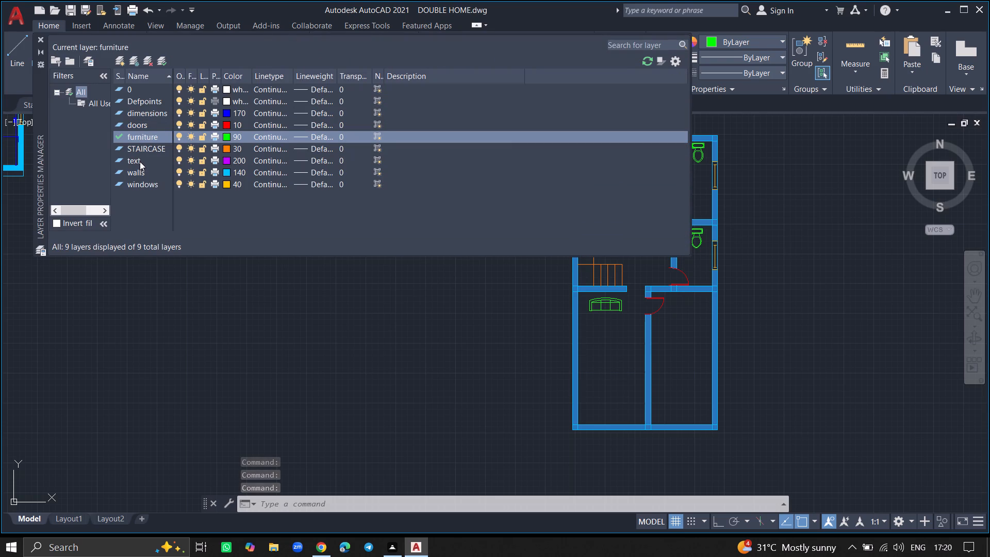
{"action": "double_click", "coordinate": [140, 161]}
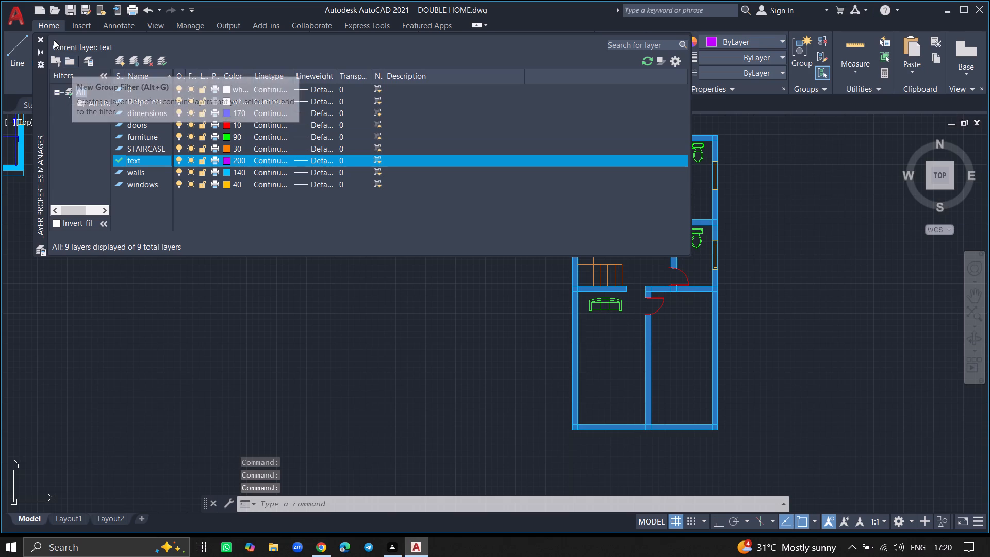
{"action": "left_click", "coordinate": [40, 37]}
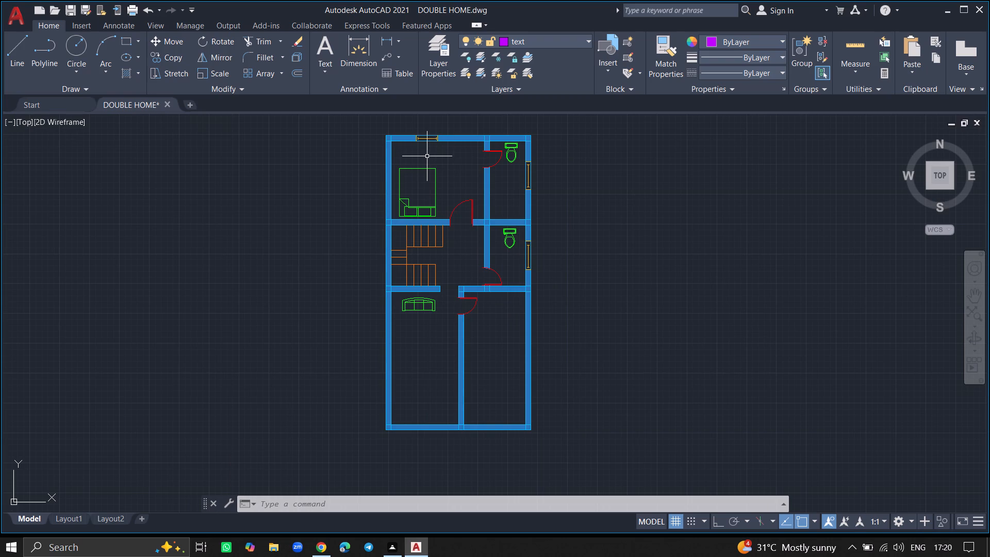
Start a multiline text label reading BEDROOM between the bed and the bedroom's north wall.
{"action": "scroll", "coordinate": [427, 156], "scroll_direction": "up", "scroll_amount": 5, "text": "ctrl"}
{"action": "scroll", "coordinate": [427, 156], "scroll_direction": "down", "scroll_amount": 2, "text": "ctrl"}
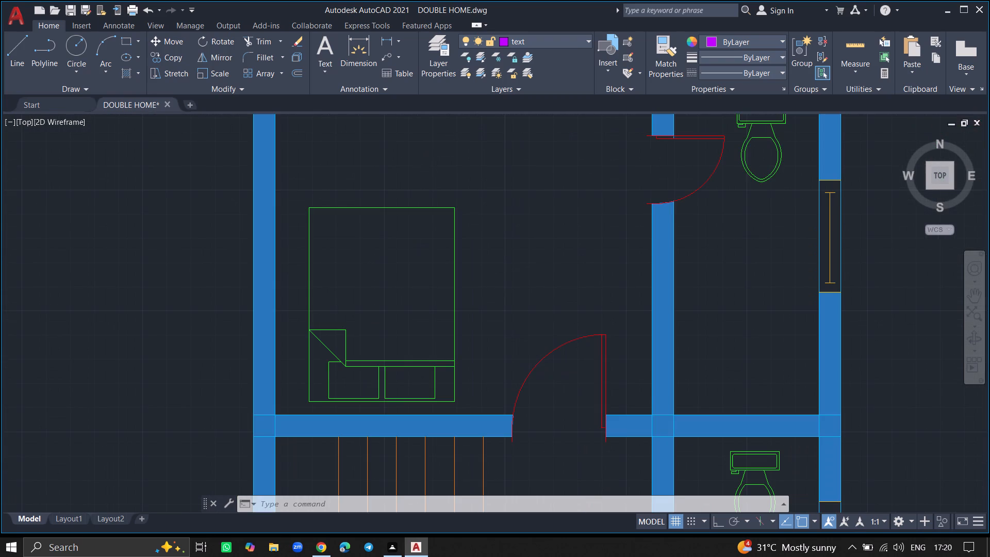
{"action": "type", "text": "MTEXT"}
{"action": "key", "text": "Return"}
{"action": "left_click", "coordinate": [426, 148]}
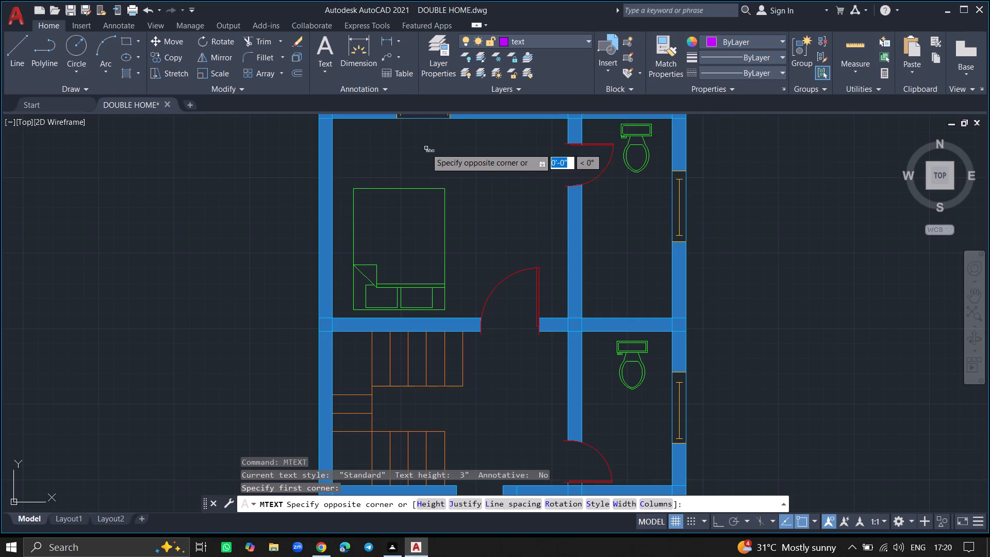
{"action": "left_click", "coordinate": [536, 168]}
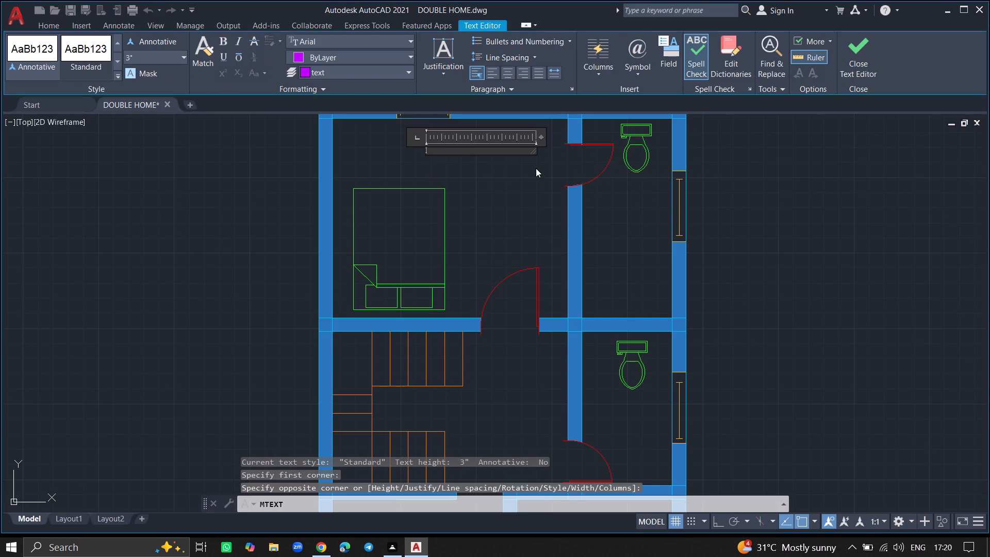
{"action": "type", "text": "BEDROOM"}
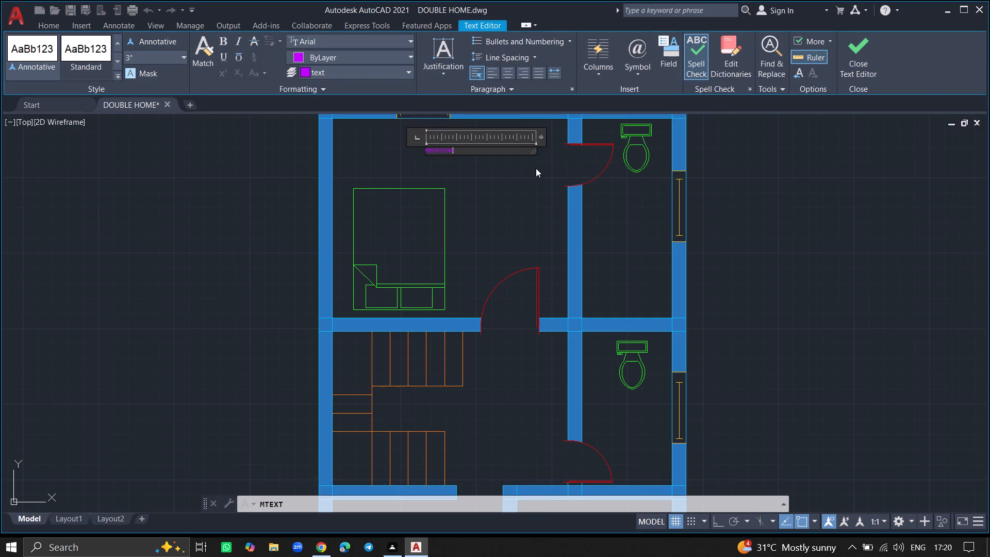
Add a second line reading 13' X 11' to the BEDROOM label and finish the text.
{"action": "key", "text": "Return"}
{"action": "scroll", "coordinate": [536, 168], "scroll_direction": "up", "scroll_amount": 2, "text": "ctrl"}
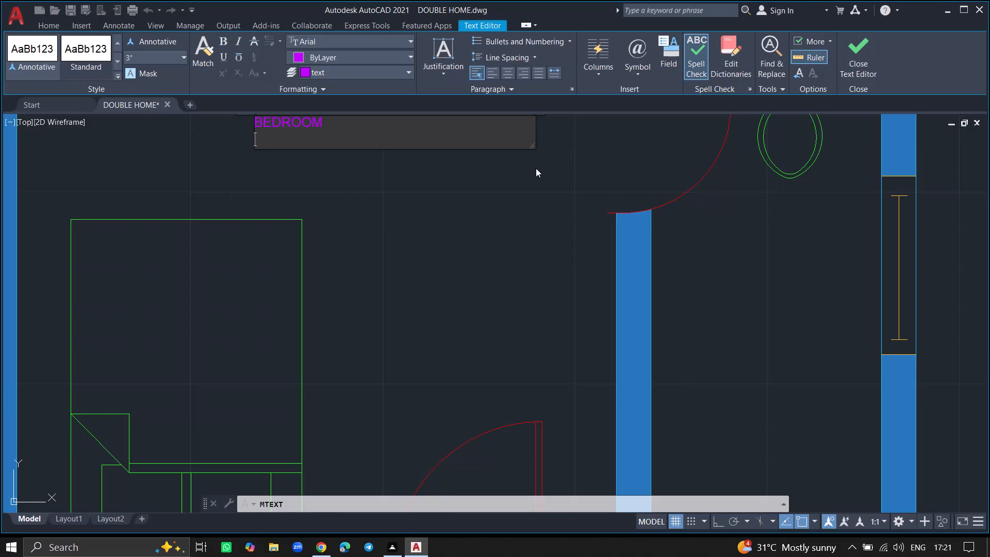
{"action": "type", "text": "3'"}
{"action": "key", "text": "space"}
{"action": "type", "text": "X"}
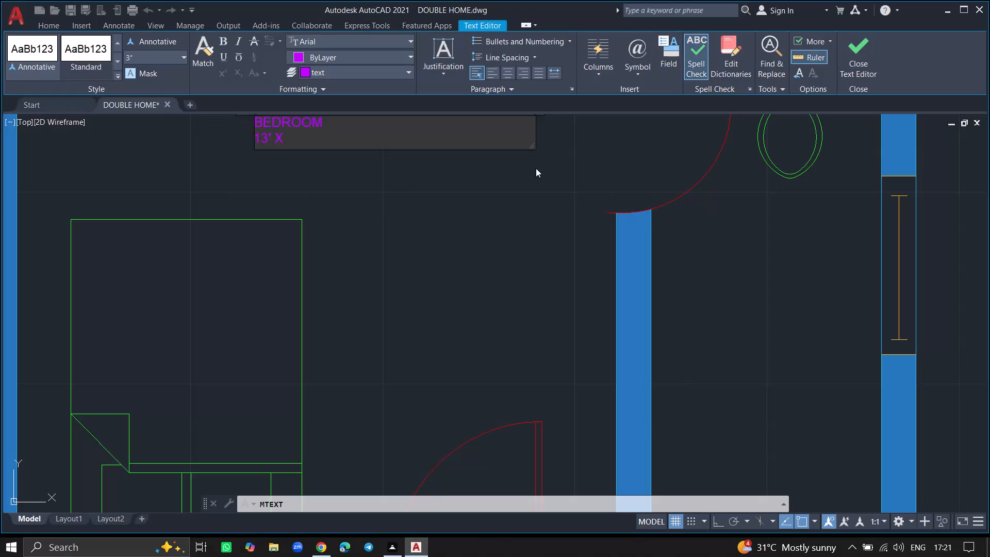
{"action": "key", "text": "space"}
{"action": "type", "text": "11"}
{"action": "key", "text": "Return"}
{"action": "key", "text": "apostrophe"}
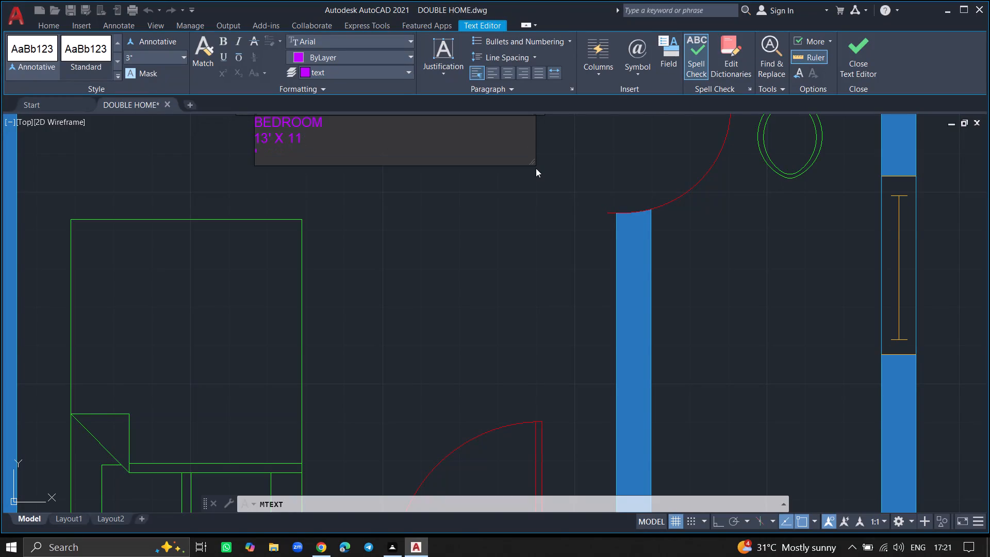
{"action": "key", "text": "BackSpace"}
{"action": "key", "text": "apostrophe"}
{"action": "key", "text": "BackSpace"}
{"action": "left_click", "coordinate": [460, 164]}
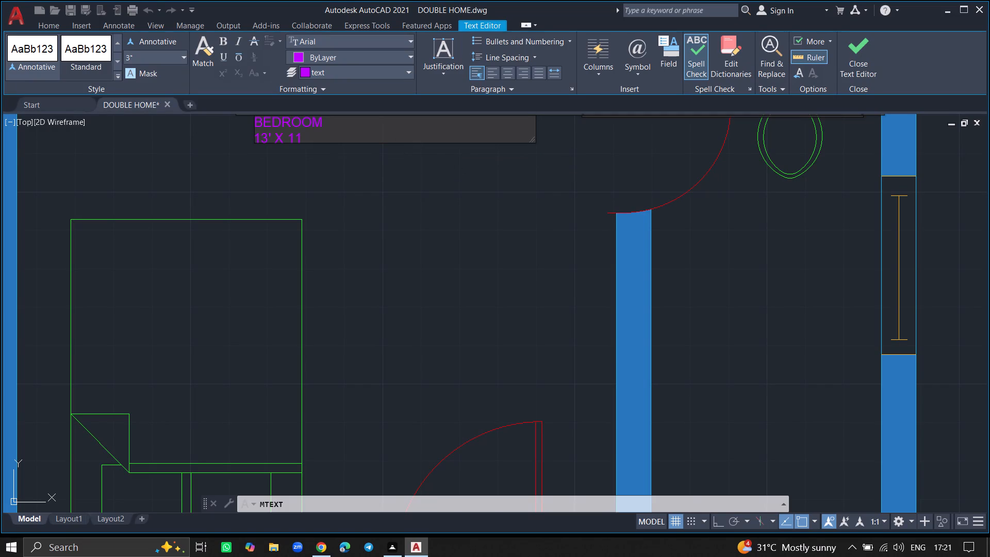
{"action": "left_click", "coordinate": [306, 140]}
{"action": "key", "text": "apostrophe"}
{"action": "left_click", "coordinate": [305, 189]}
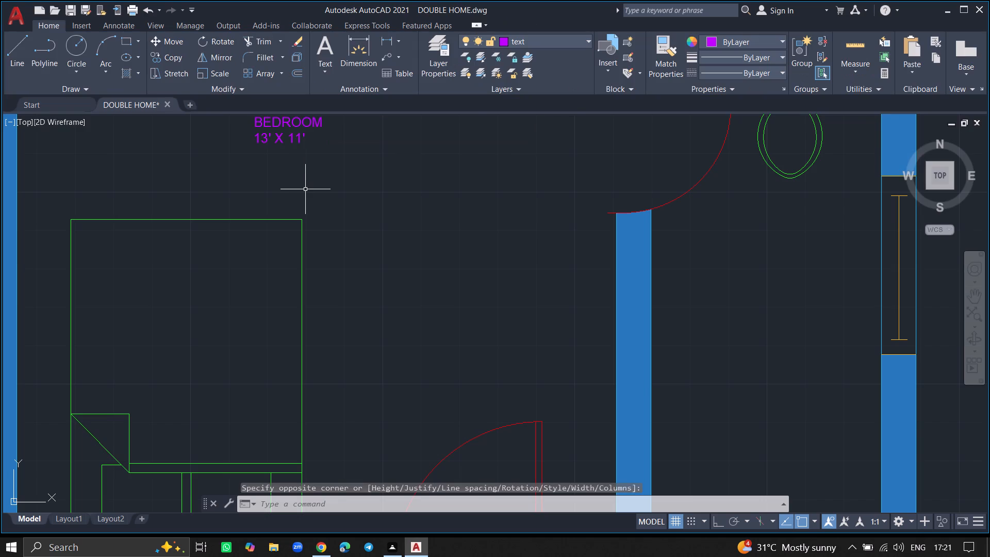
Add a multiline text label reading TOILET with 5' 0" on its second line, below the toilet in the upper small room.
{"action": "scroll", "coordinate": [305, 189], "scroll_direction": "down", "scroll_amount": 5, "text": "ctrl"}
{"action": "scroll", "coordinate": [347, 203], "scroll_direction": "up", "scroll_amount": 3, "text": "ctrl"}
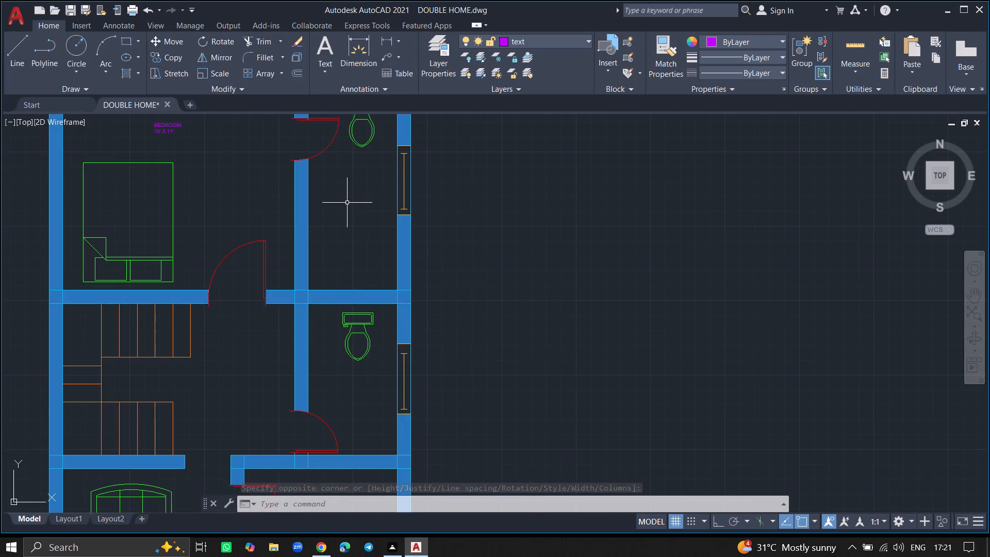
{"action": "scroll", "coordinate": [326, 188], "scroll_direction": "up", "scroll_amount": 2, "text": "ctrl"}
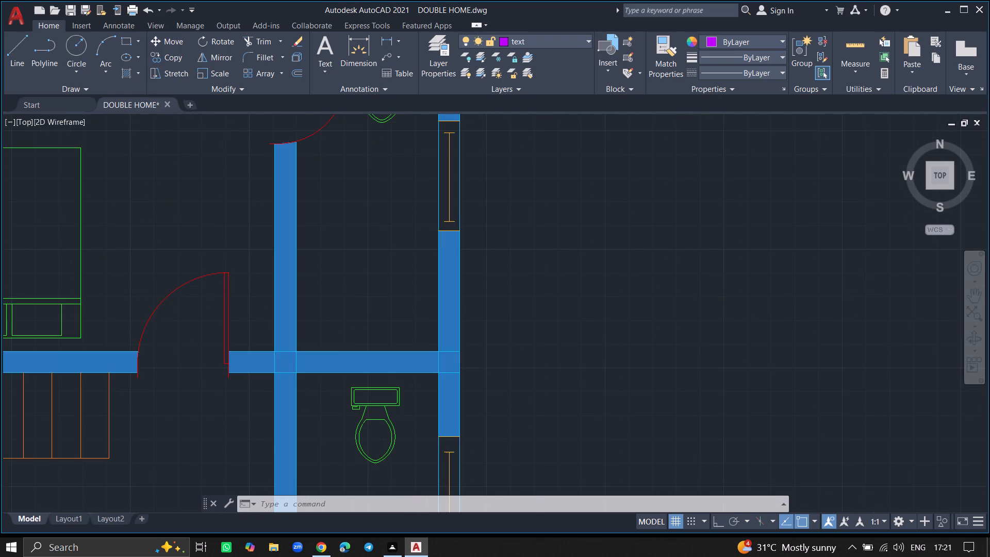
{"action": "type", "text": "MTEXT"}
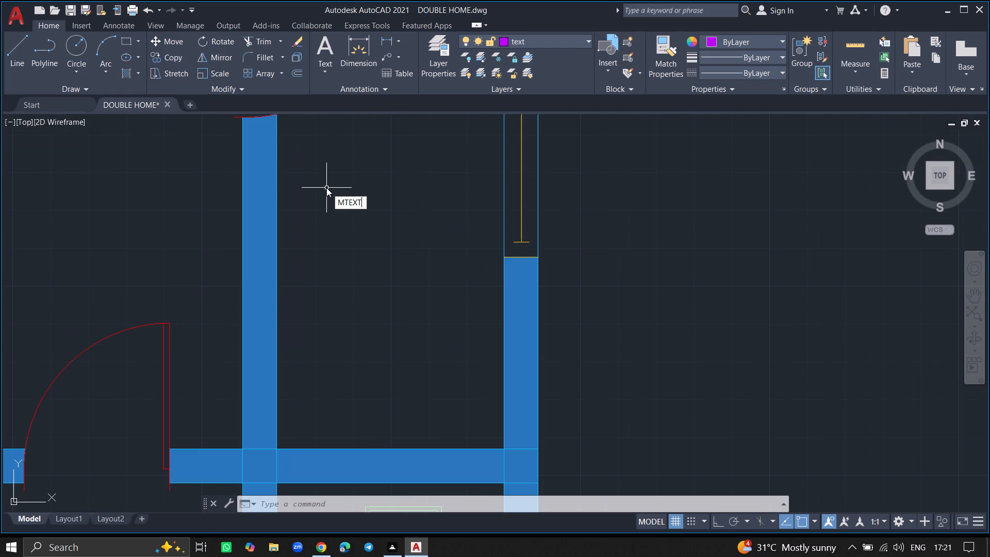
{"action": "key", "text": "Return"}
{"action": "left_click", "coordinate": [311, 186]}
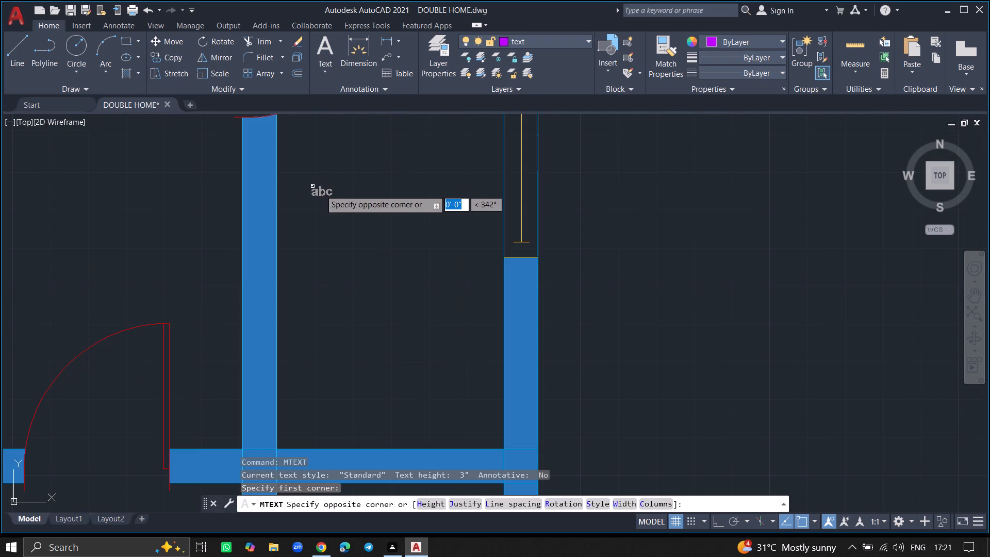
{"action": "left_click", "coordinate": [479, 243]}
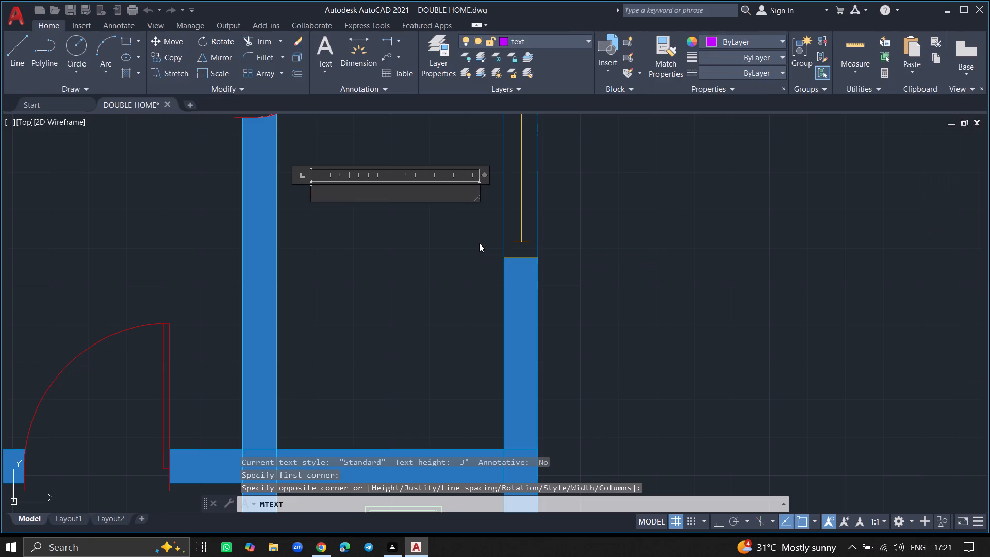
{"action": "type", "text": "TOIL"}
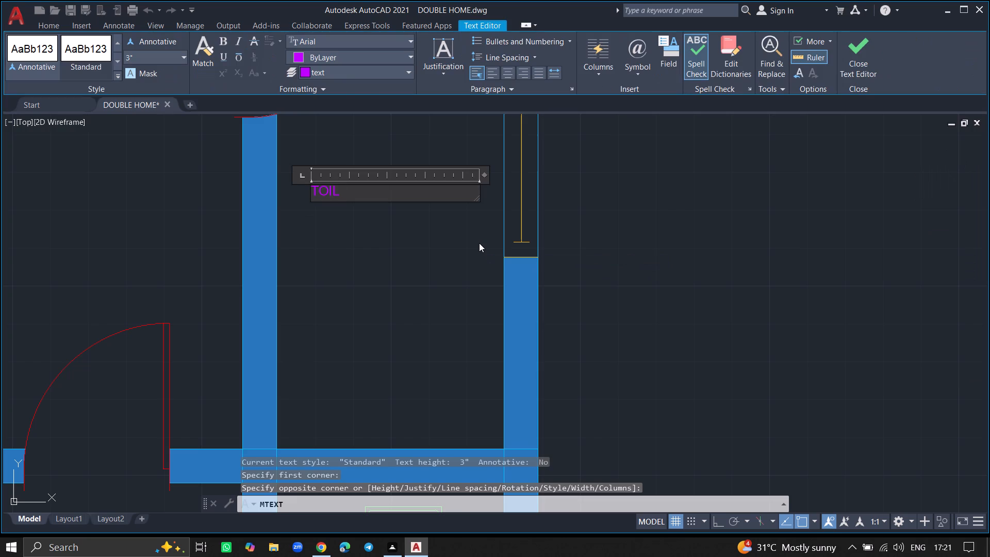
{"action": "type", "text": "ET"}
{"action": "key", "text": "space"}
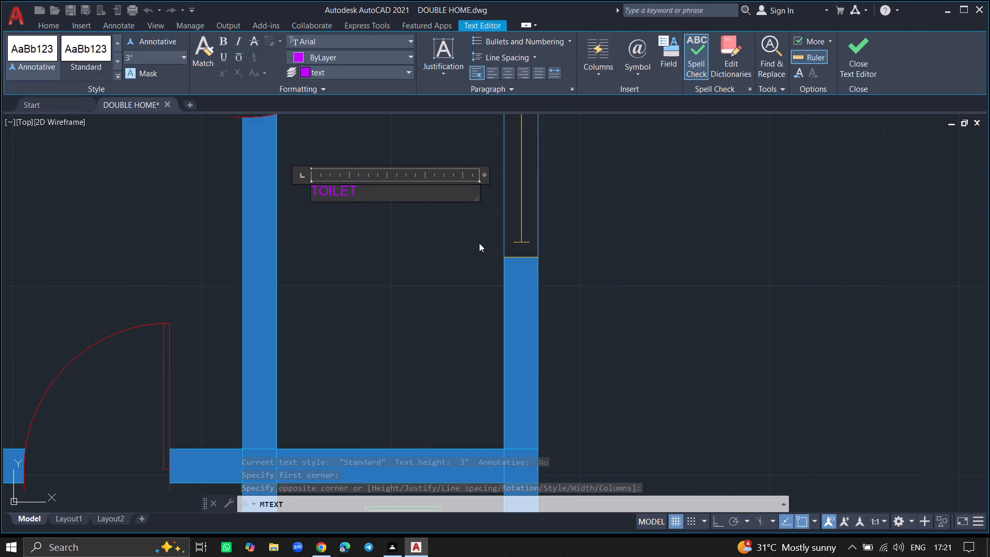
{"action": "key", "text": "Return"}
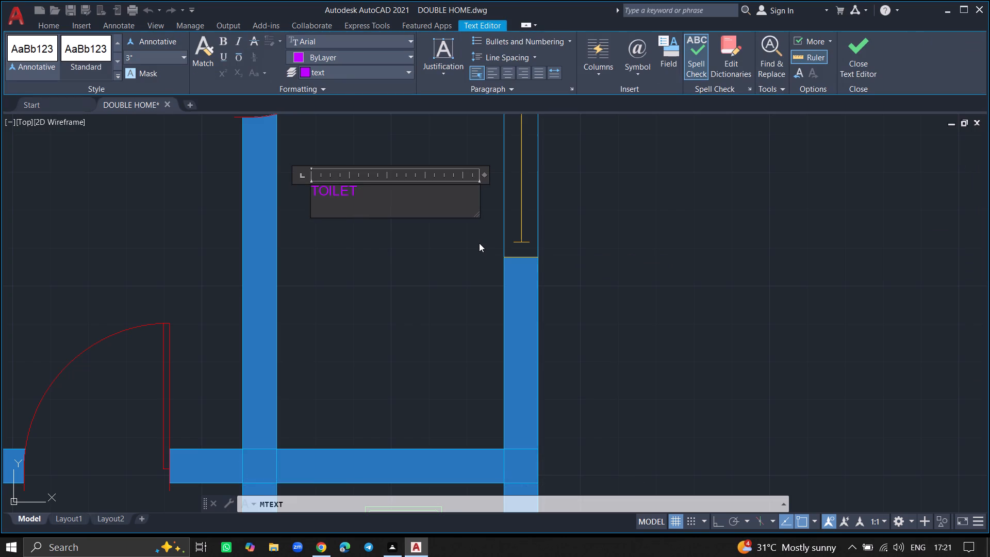
{"action": "type", "text": "5'"}
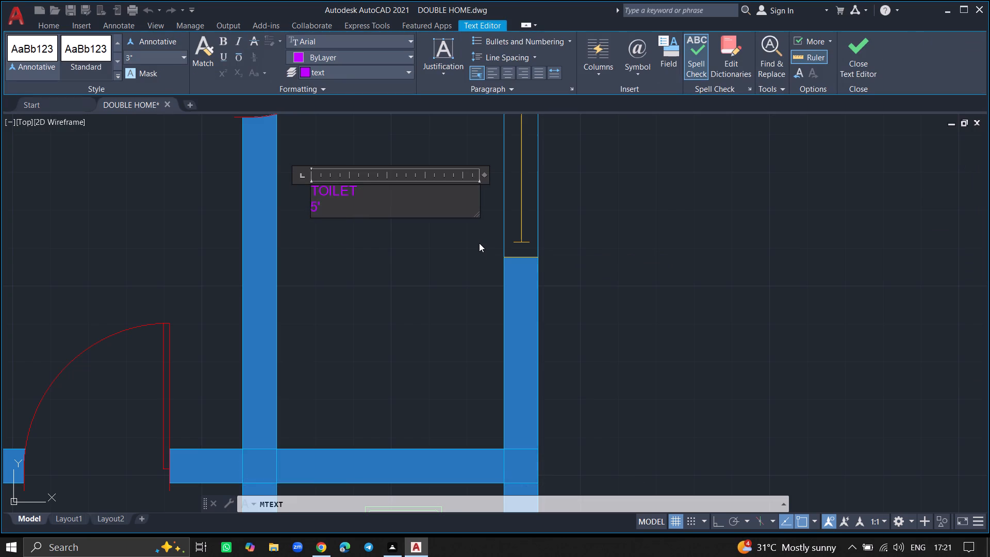
{"action": "key", "text": "space"}
{"action": "type", "text": "0\""}
{"action": "left_click", "coordinate": [475, 247]}
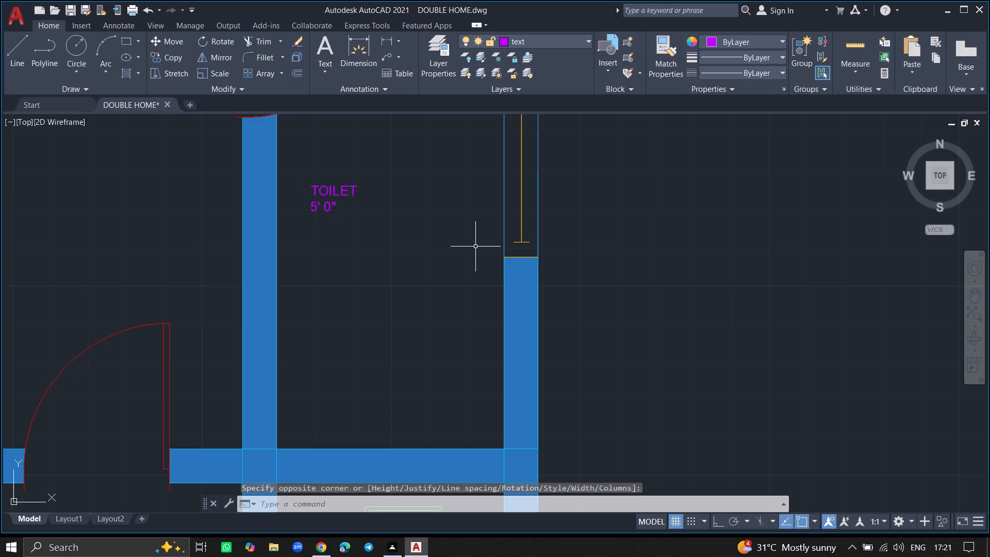
Set the text height of both the BEDROOM and TOILET labels to 5".
{"action": "scroll", "coordinate": [416, 200], "scroll_direction": "down", "scroll_amount": 4, "text": "ctrl"}
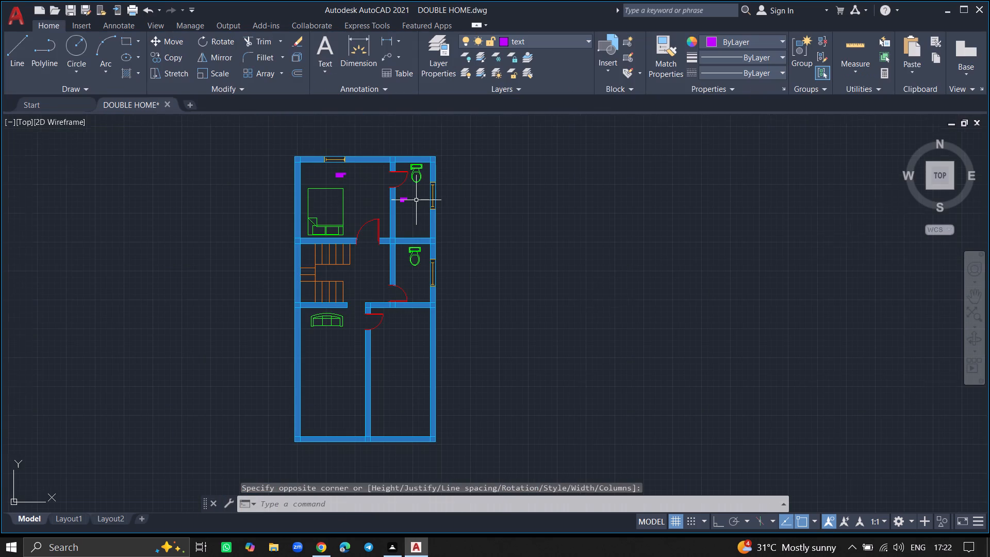
{"action": "left_click", "coordinate": [404, 201]}
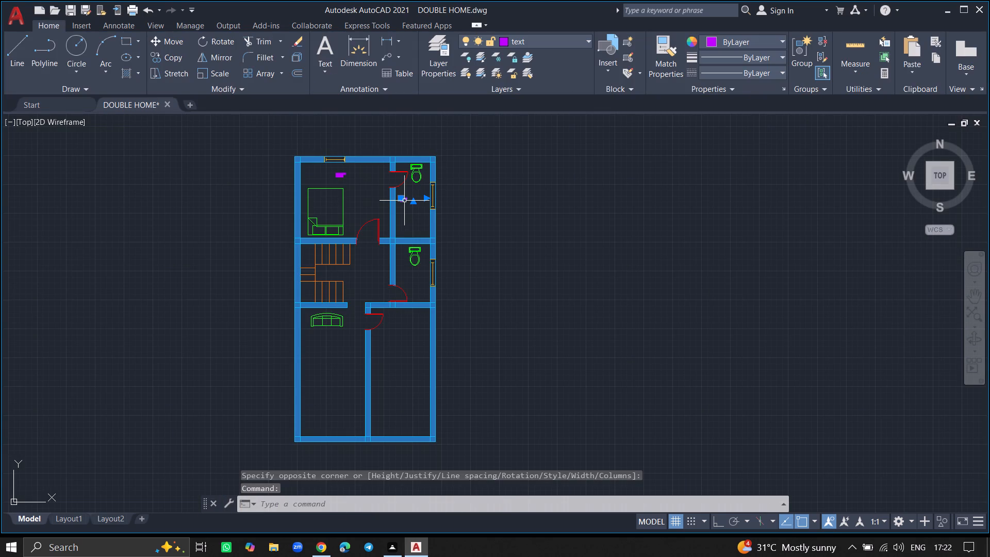
{"action": "left_click", "coordinate": [340, 176]}
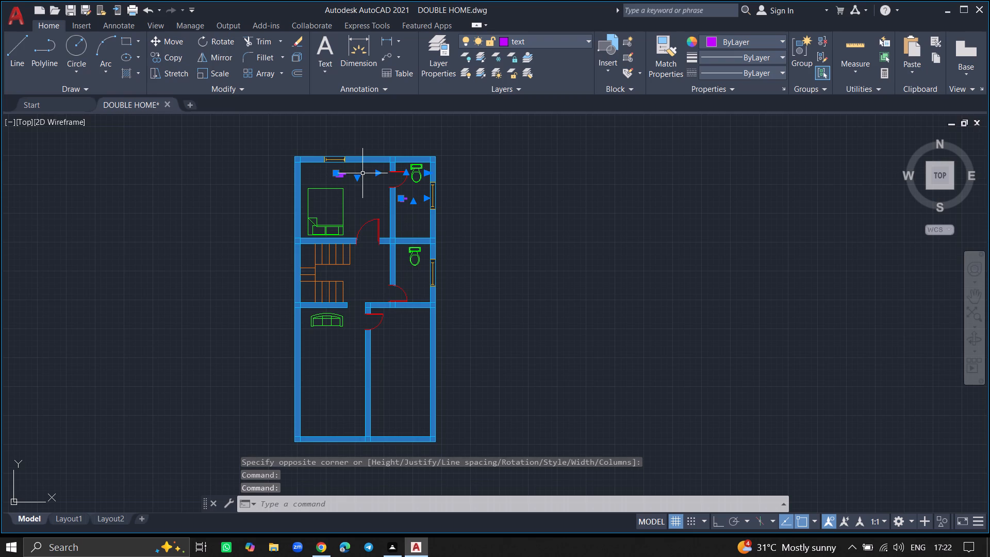
{"action": "scroll", "coordinate": [365, 170], "scroll_direction": "up", "scroll_amount": 3, "text": "ctrl"}
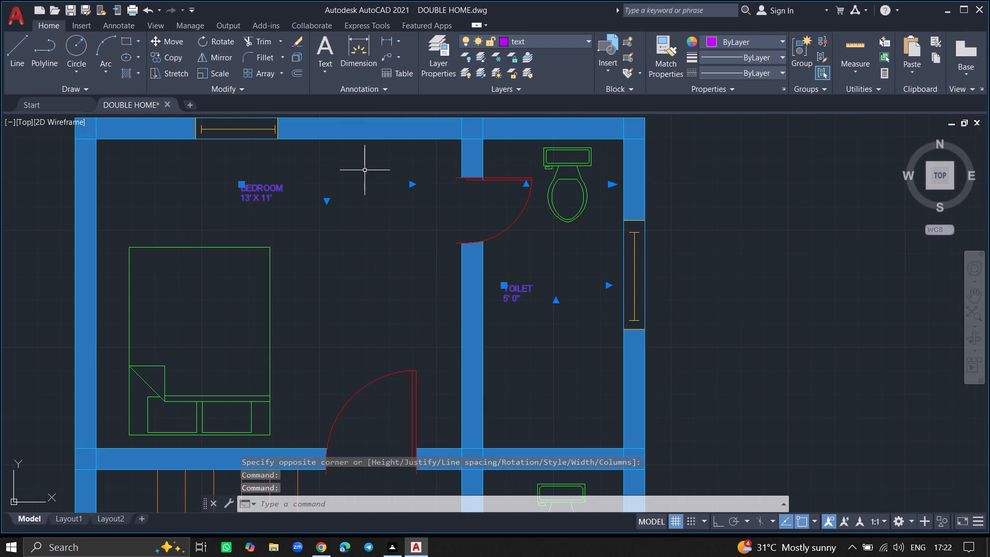
{"action": "type", "text": "PR"}
{"action": "key", "text": "Return"}
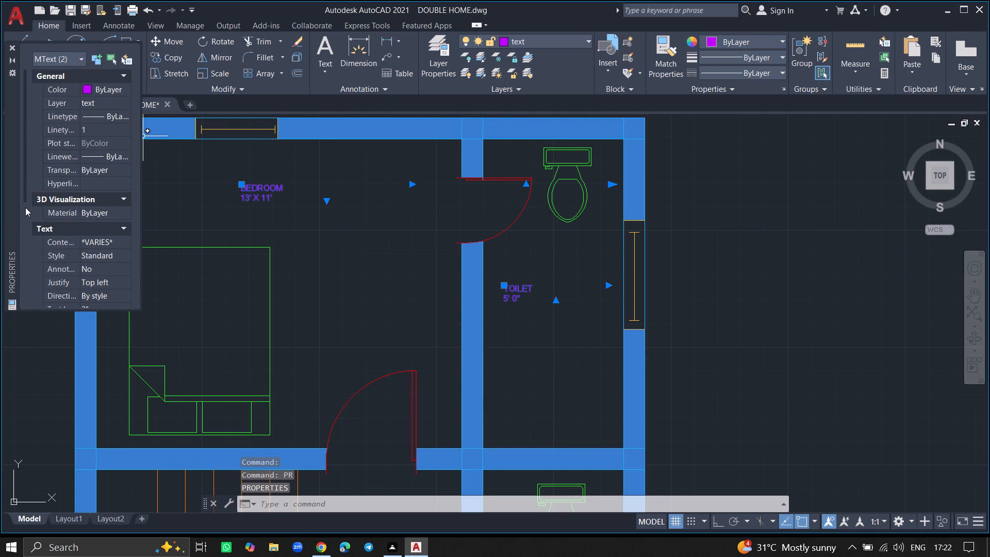
{"action": "left_click", "coordinate": [24, 207]}
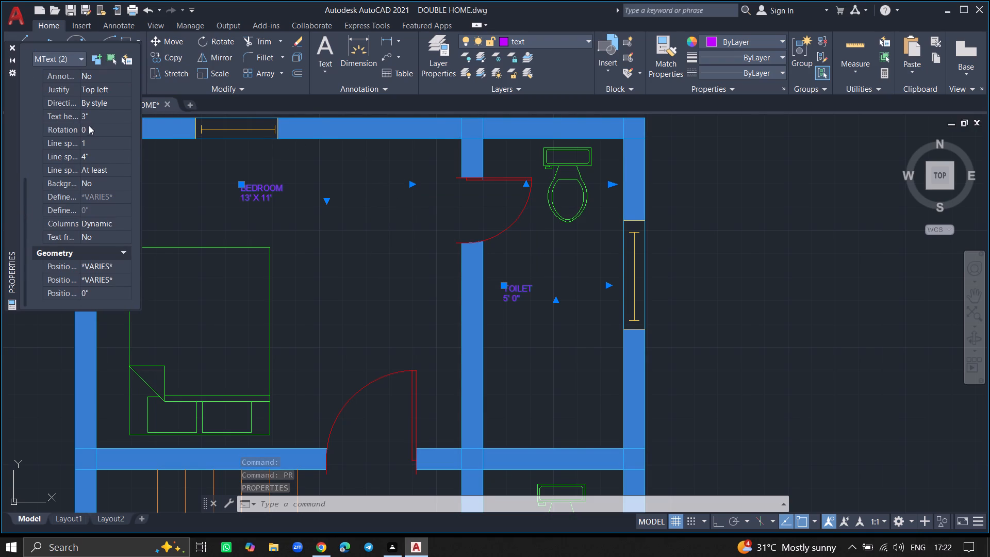
{"action": "left_click", "coordinate": [90, 114]}
{"action": "key", "text": "BackSpace"}
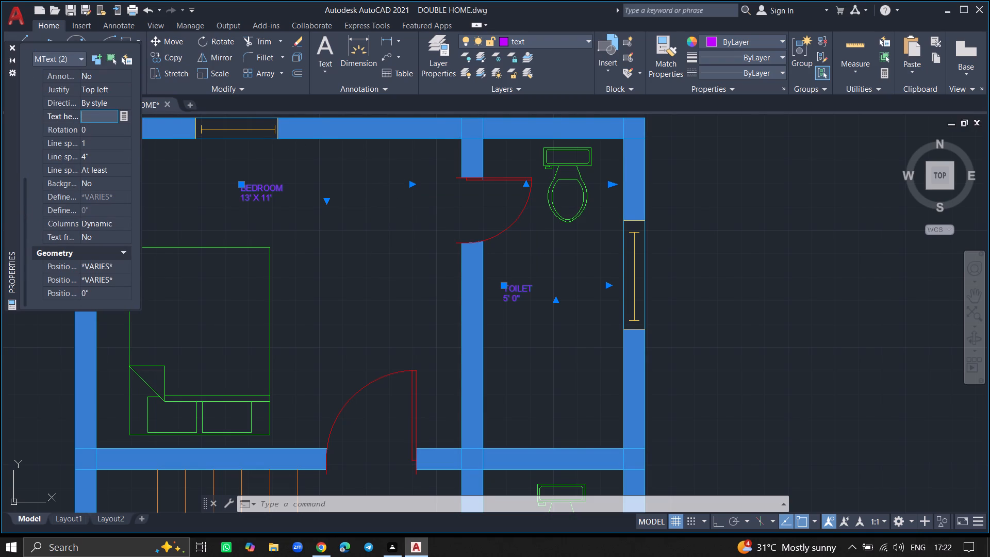
{"action": "key", "text": "5"}
{"action": "key", "text": "shift+quotedbl"}
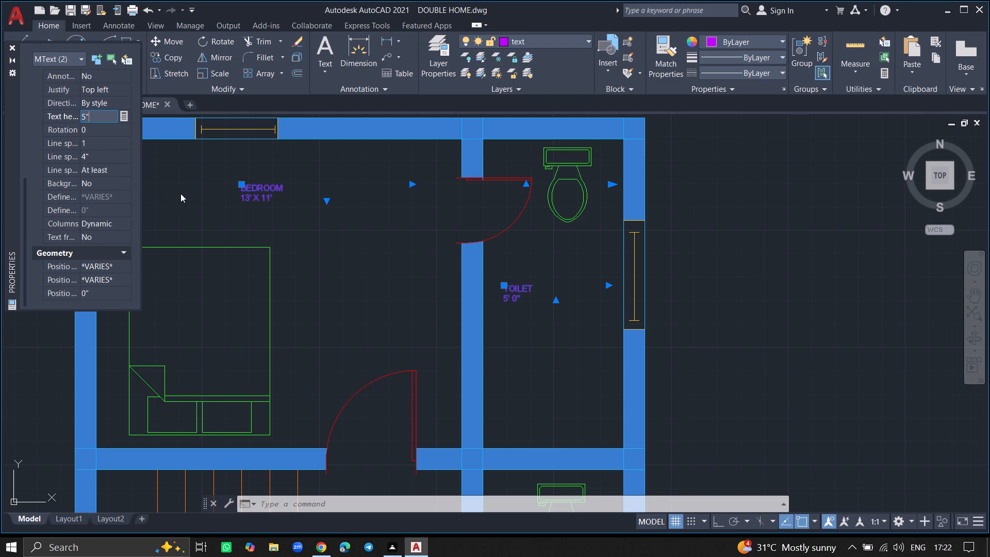
{"action": "left_click", "coordinate": [180, 193]}
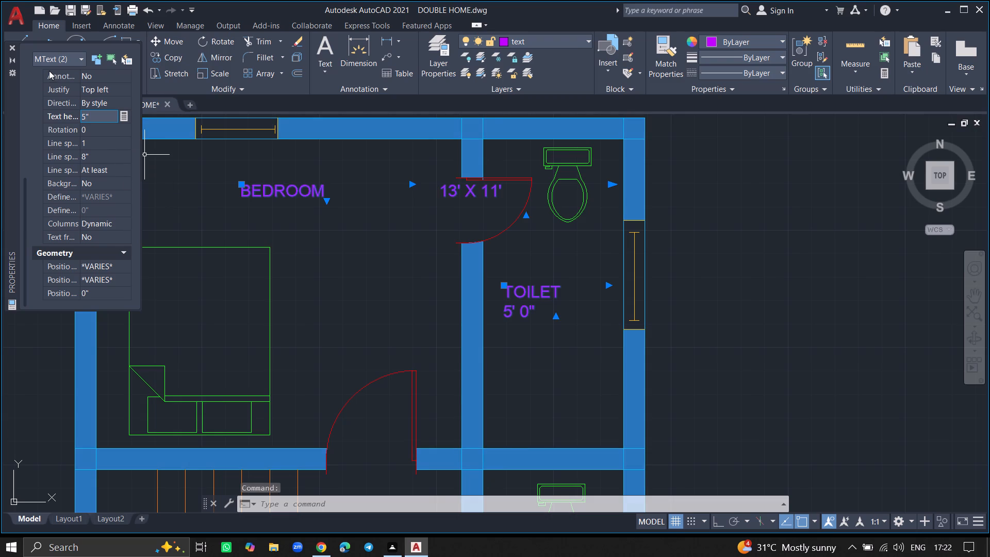
{"action": "left_click", "coordinate": [12, 45]}
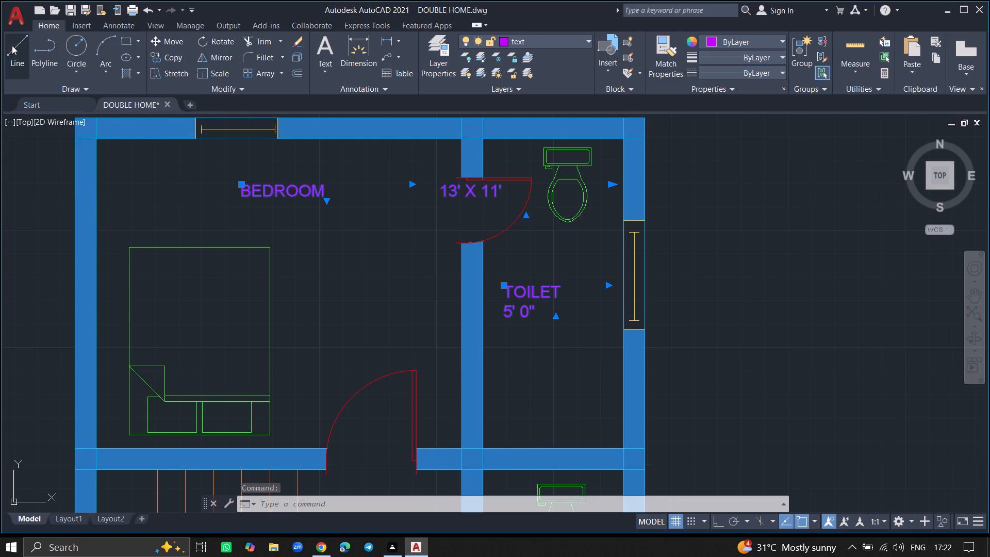
{"action": "key", "text": "Escape"}
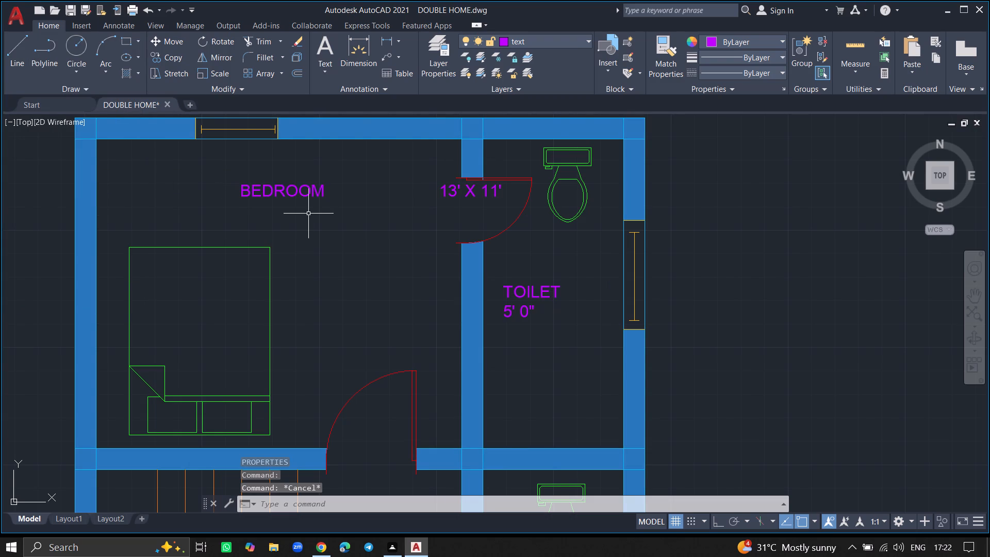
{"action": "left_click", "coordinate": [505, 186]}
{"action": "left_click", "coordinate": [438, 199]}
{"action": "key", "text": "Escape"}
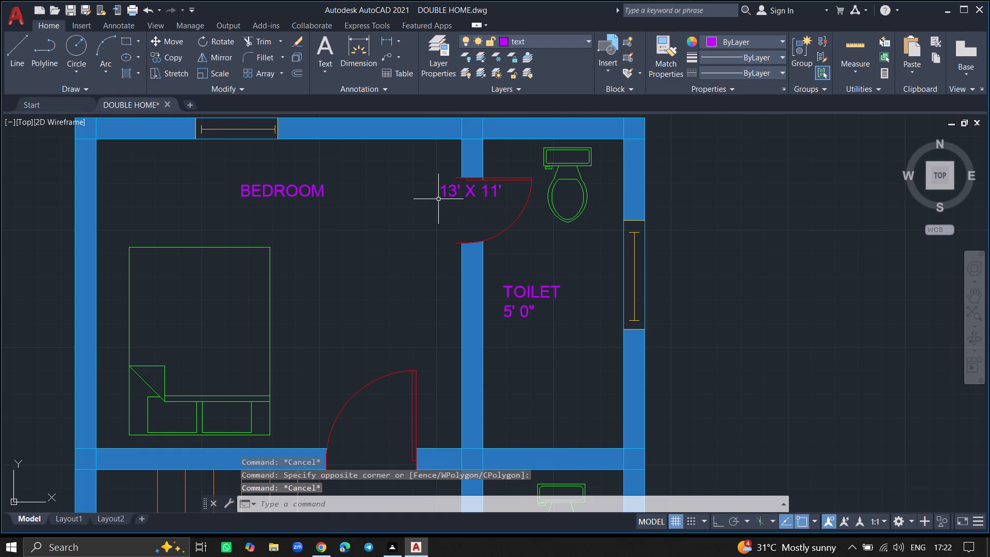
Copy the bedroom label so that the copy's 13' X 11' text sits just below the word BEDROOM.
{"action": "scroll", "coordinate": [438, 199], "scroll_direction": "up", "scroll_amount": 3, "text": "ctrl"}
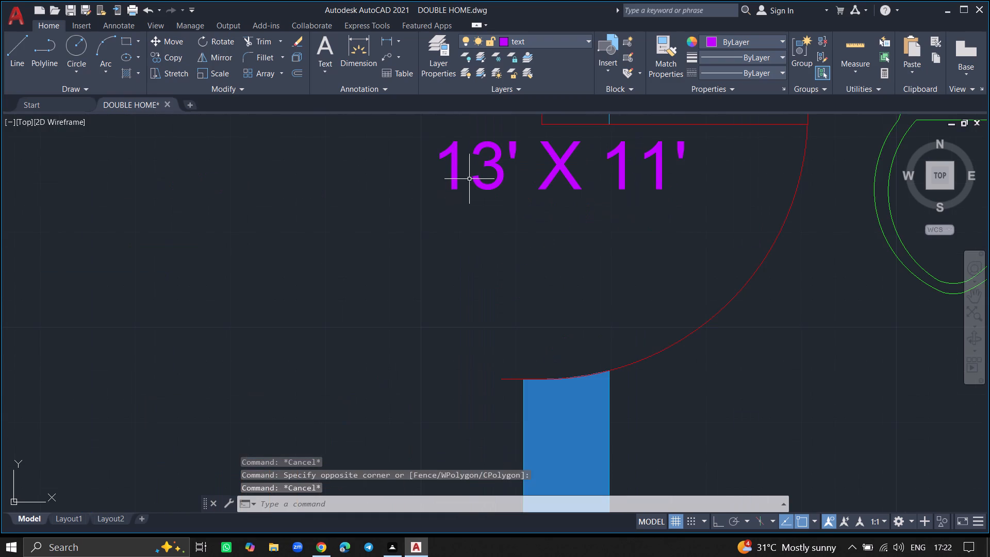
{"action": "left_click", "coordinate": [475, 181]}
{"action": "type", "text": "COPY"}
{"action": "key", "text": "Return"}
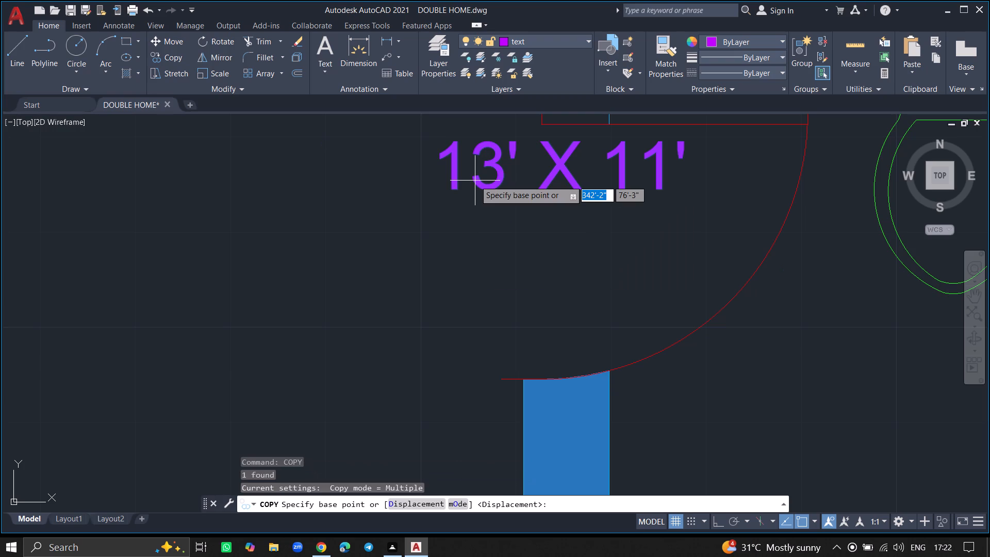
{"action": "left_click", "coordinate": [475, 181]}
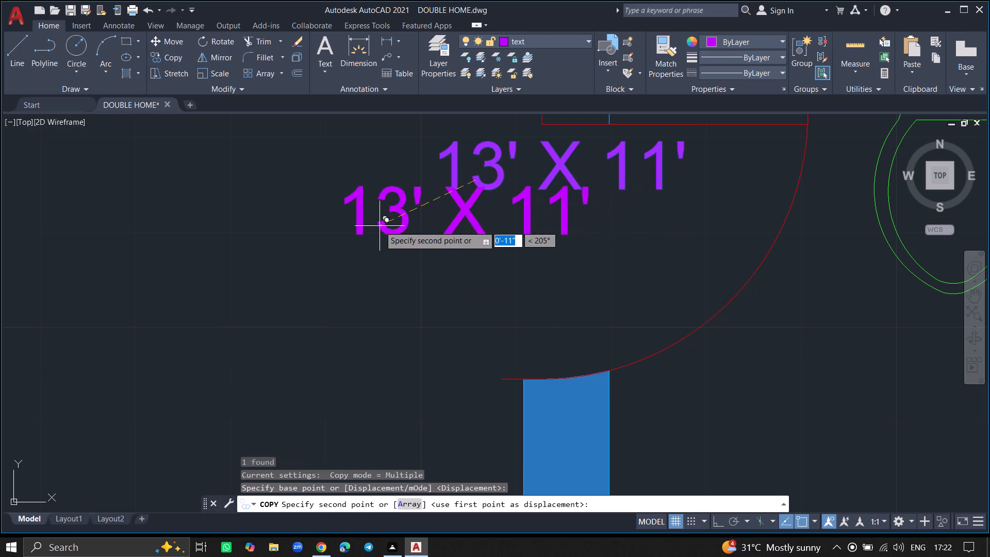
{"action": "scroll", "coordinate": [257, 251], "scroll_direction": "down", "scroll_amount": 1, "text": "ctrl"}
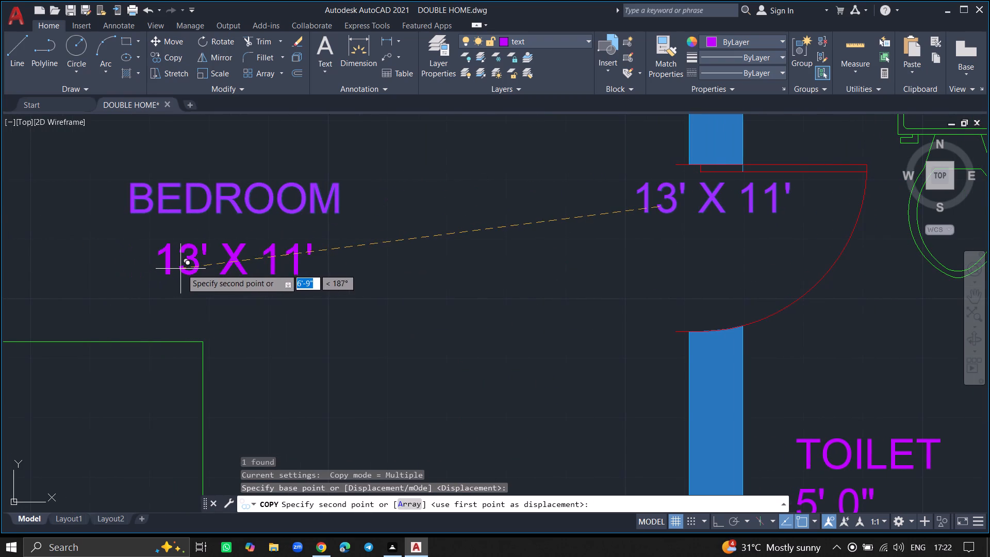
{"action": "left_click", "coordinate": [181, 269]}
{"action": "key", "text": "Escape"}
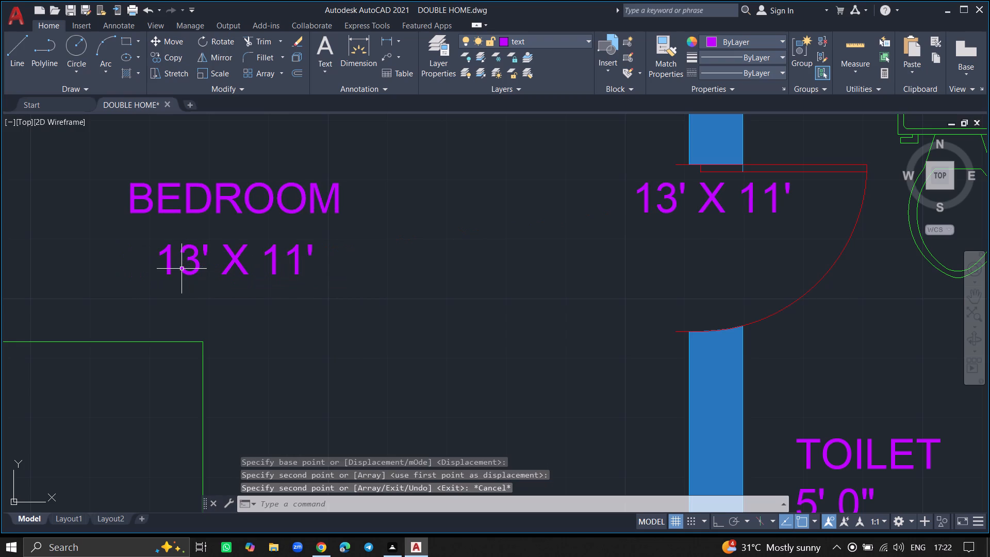
Delete the original BEDROOM label whose 13' X 11' text overlaps the toilet door.
{"action": "left_click", "coordinate": [644, 188]}
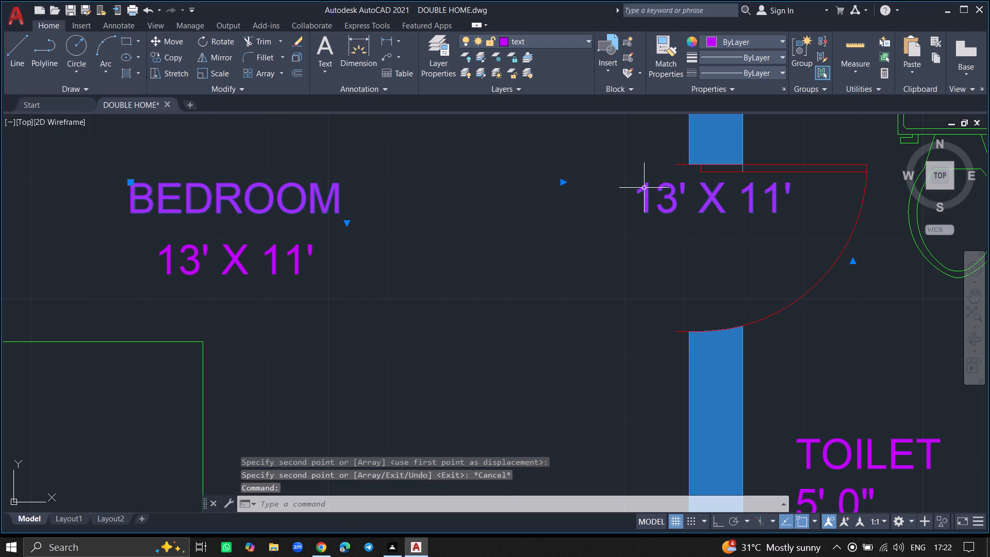
{"action": "key", "text": "Delete"}
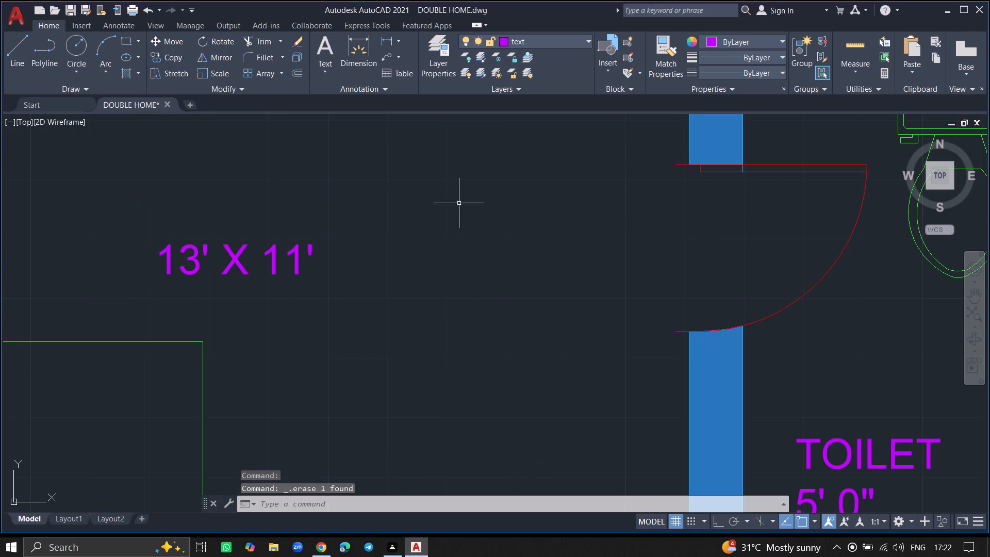
Add a multiline text label reading BED ROOM directly above the 13' X 11' text in the bedroom.
{"action": "type", "text": "MTEXT"}
{"action": "key", "text": "Return"}
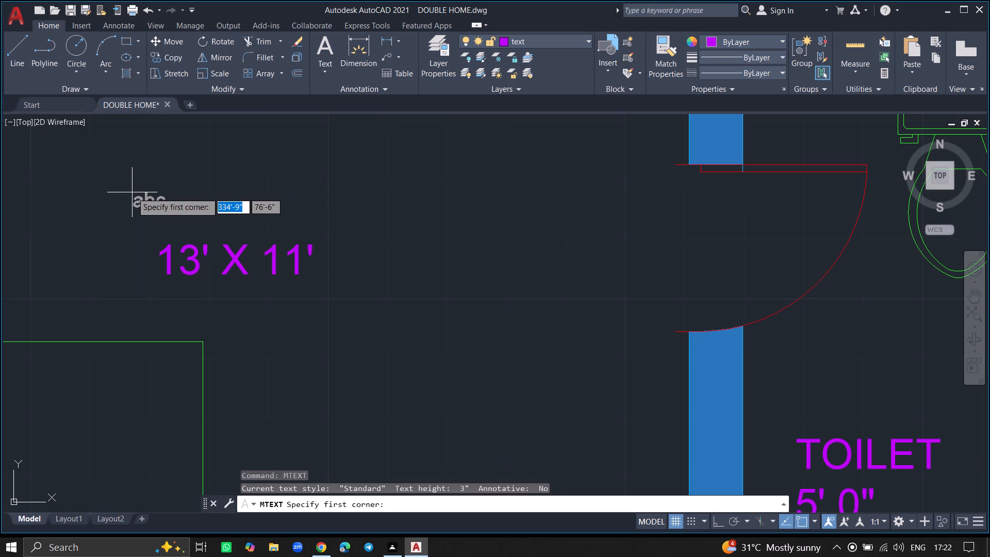
{"action": "left_click", "coordinate": [131, 191]}
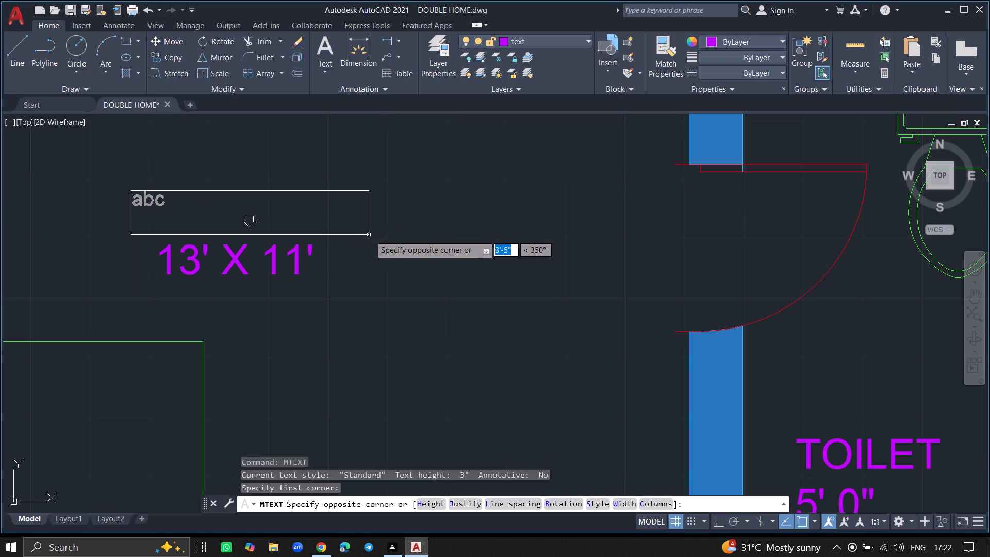
{"action": "left_click", "coordinate": [372, 231]}
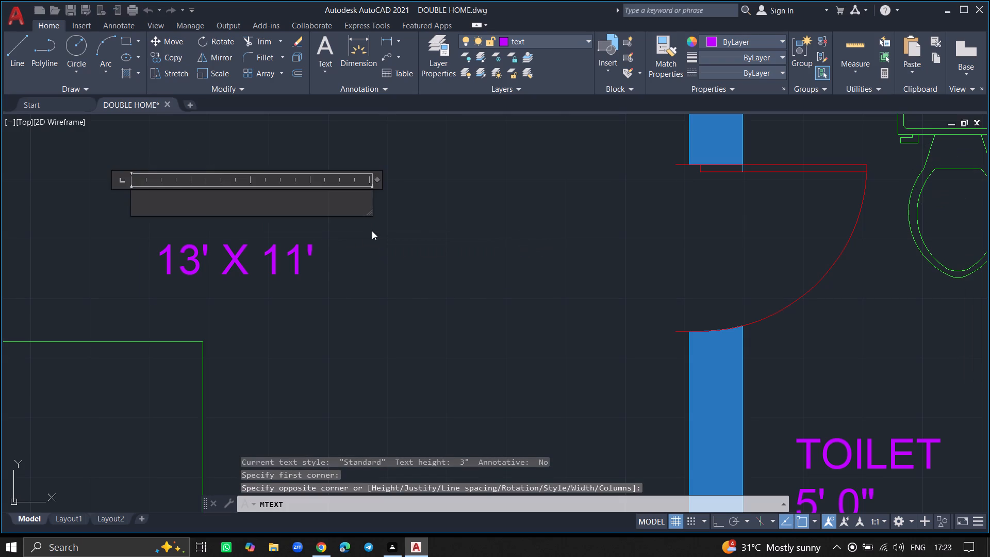
{"action": "type", "text": "BED"}
{"action": "key", "text": "space"}
{"action": "type", "text": "ROOM"}
{"action": "key", "text": "space"}
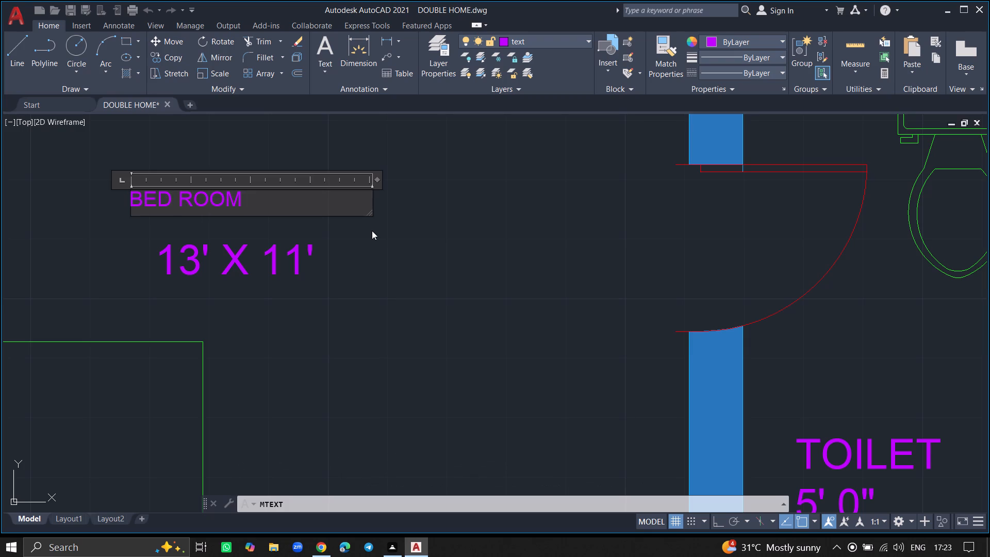
{"action": "left_click", "coordinate": [362, 288]}
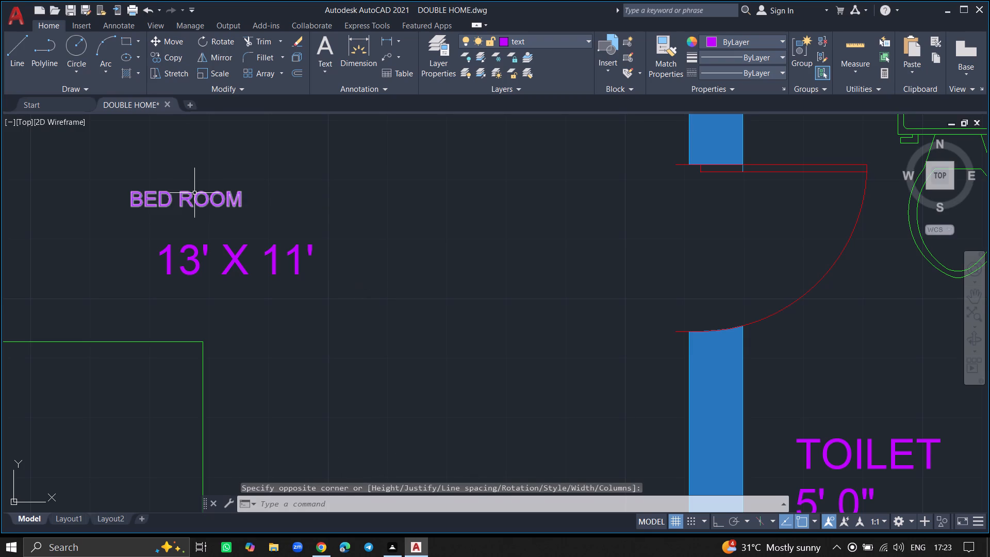
Set the text height of the new BED ROOM label to 5".
{"action": "left_click", "coordinate": [194, 193]}
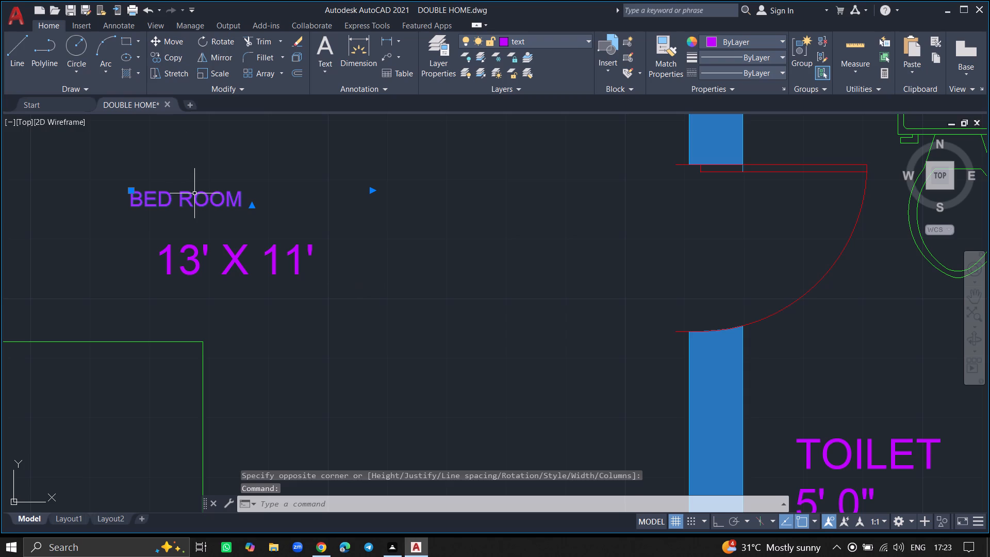
{"action": "type", "text": "PR"}
{"action": "left_click", "coordinate": [219, 219]}
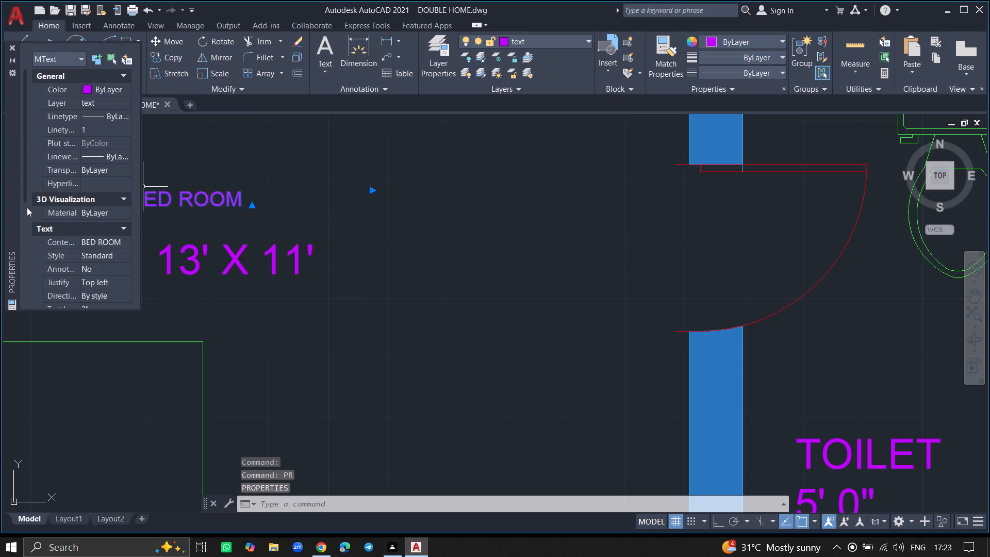
{"action": "left_click", "coordinate": [23, 208]}
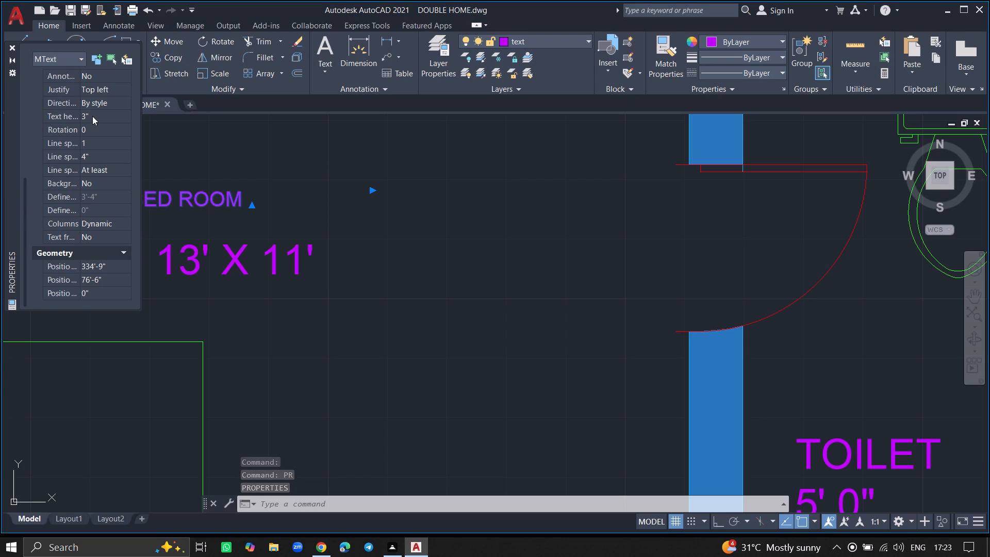
{"action": "left_click", "coordinate": [92, 113]}
{"action": "key", "text": "BackSpace"}
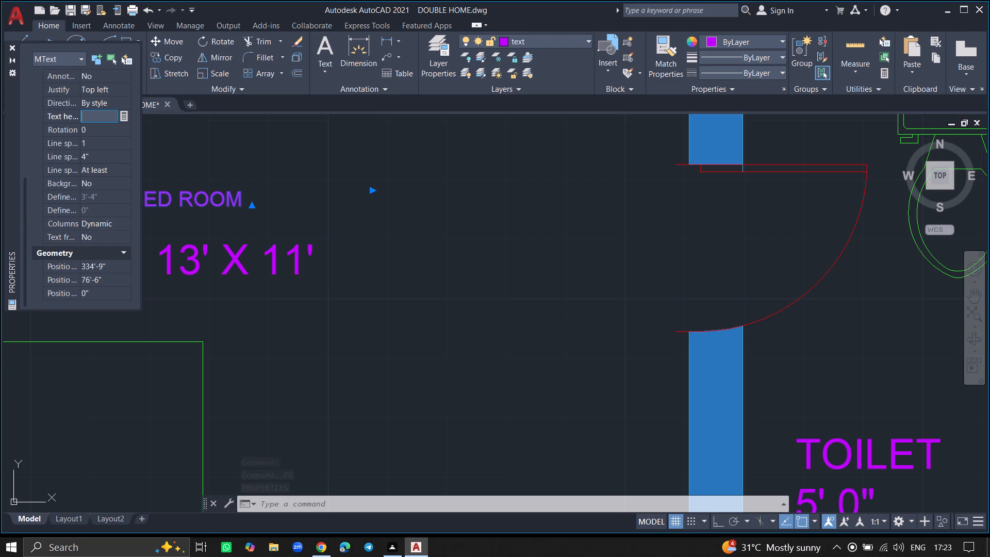
{"action": "key", "text": "5"}
{"action": "key", "text": "shift+quotedbl"}
{"action": "left_click", "coordinate": [182, 161]}
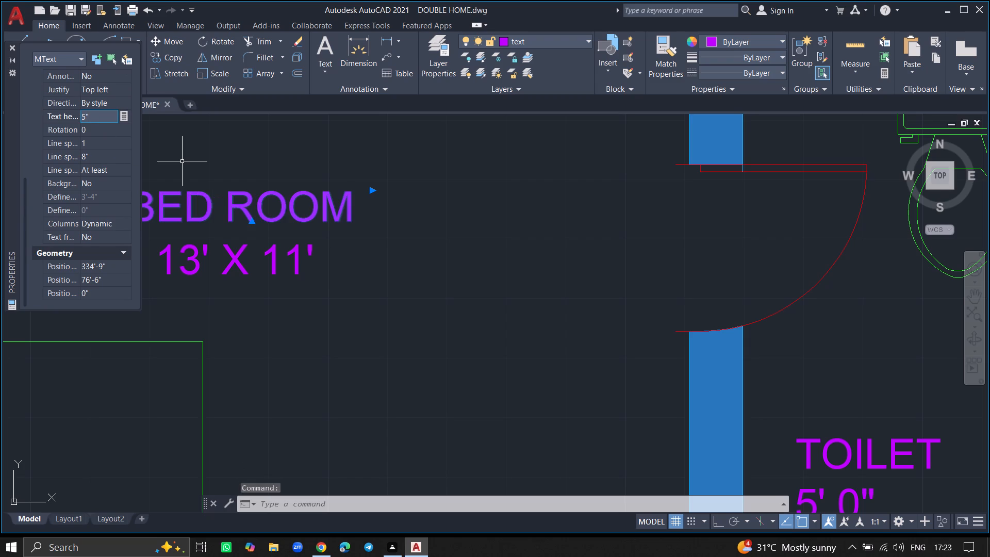
{"action": "left_click", "coordinate": [11, 45]}
{"action": "key", "text": "Escape"}
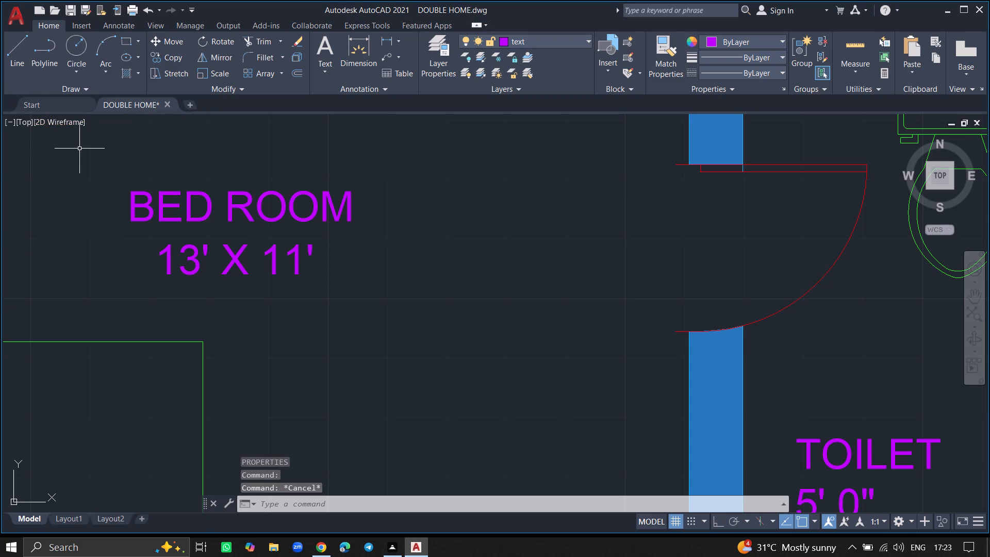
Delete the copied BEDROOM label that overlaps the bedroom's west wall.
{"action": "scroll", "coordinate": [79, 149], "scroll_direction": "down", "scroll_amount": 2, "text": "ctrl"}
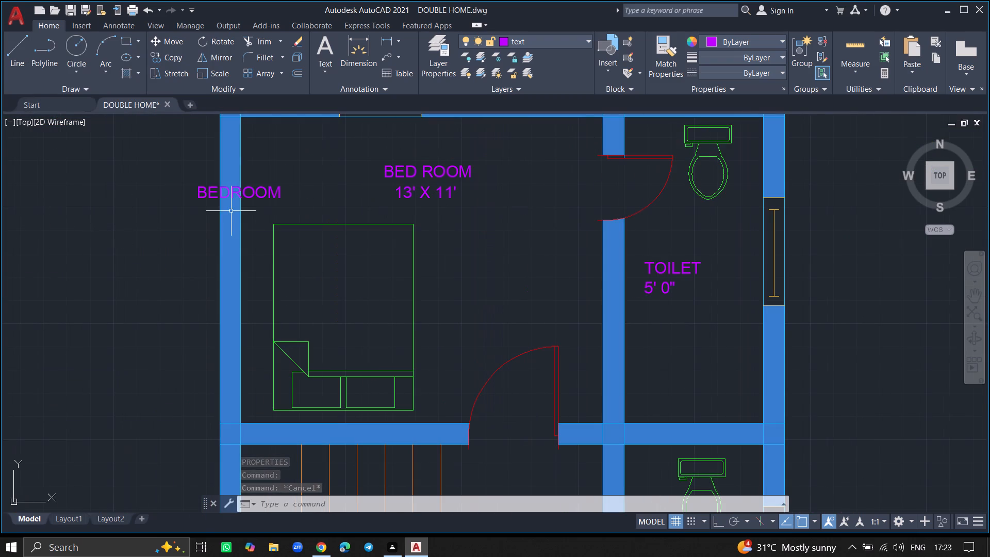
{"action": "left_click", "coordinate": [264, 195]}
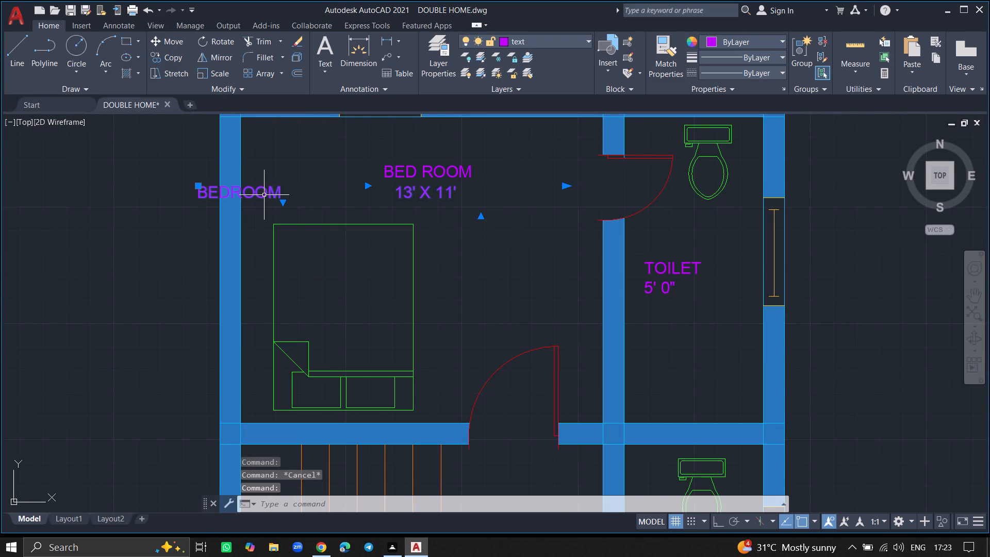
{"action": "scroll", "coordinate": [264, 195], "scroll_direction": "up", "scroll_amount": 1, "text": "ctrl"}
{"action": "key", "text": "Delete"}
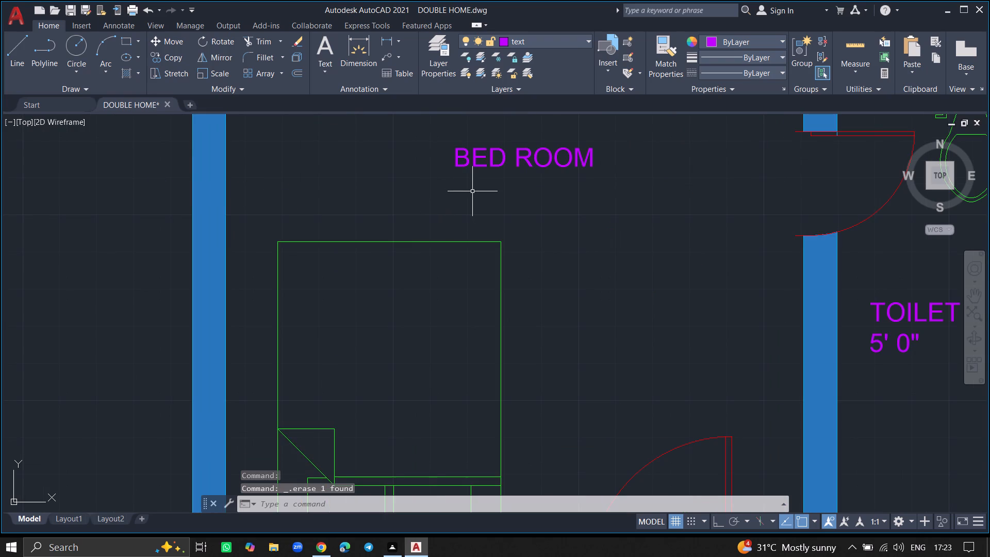
Add a multiline text label reading 13' 0" X 11' 0" directly below the BED ROOM label.
{"action": "type", "text": "MTEXT"}
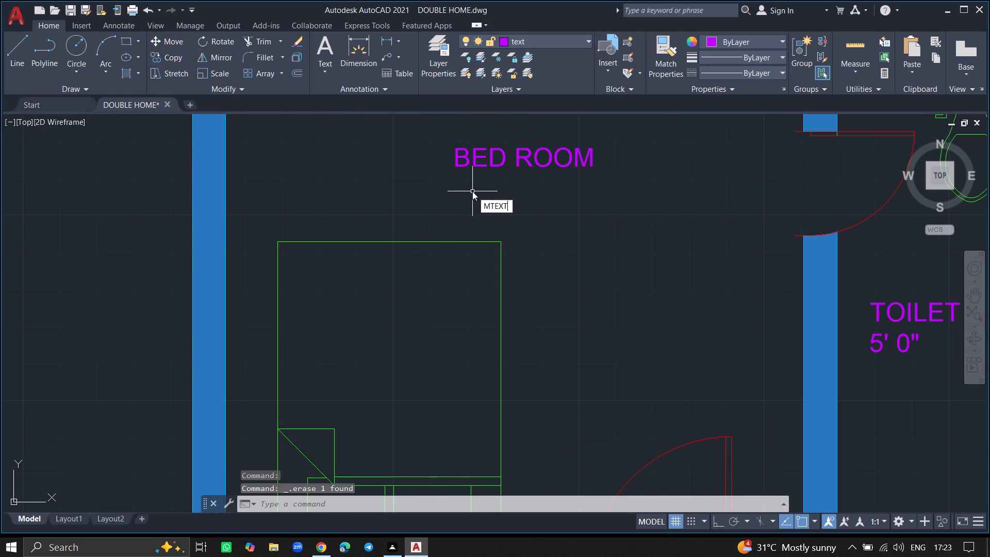
{"action": "key", "text": "Return"}
{"action": "left_click", "coordinate": [465, 183]}
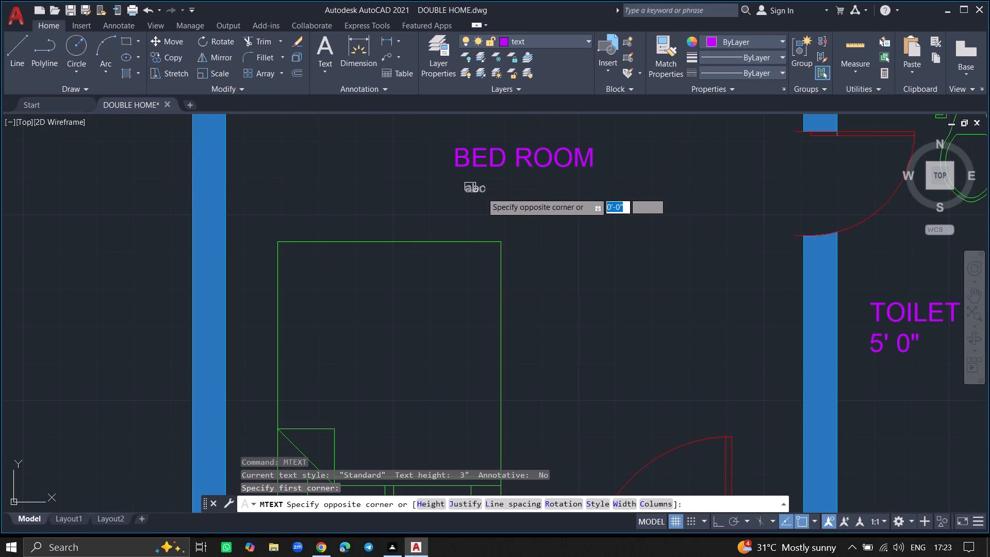
{"action": "left_click", "coordinate": [598, 203]}
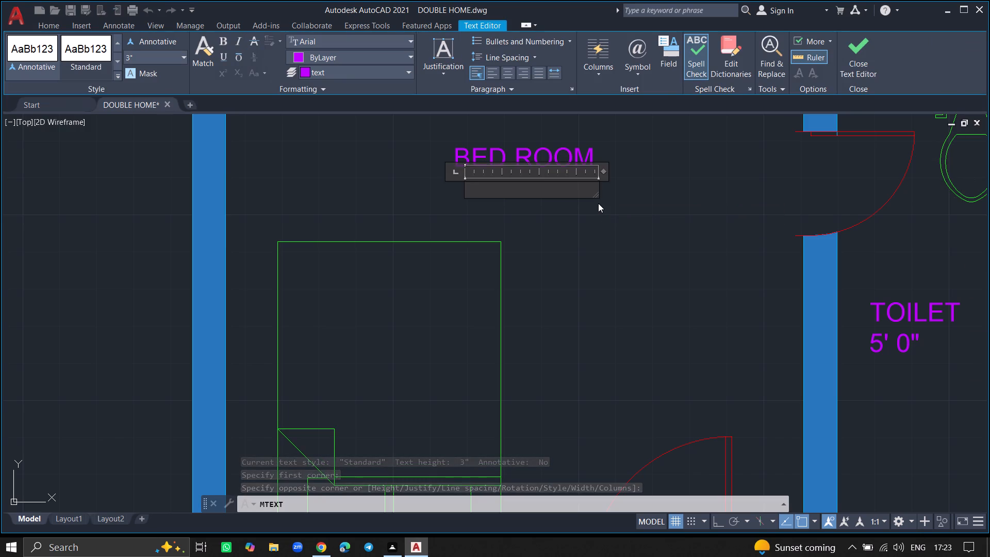
{"action": "type", "text": "13'"}
{"action": "key", "text": "space"}
{"action": "type", "text": "0\" X"}
{"action": "key", "text": "space"}
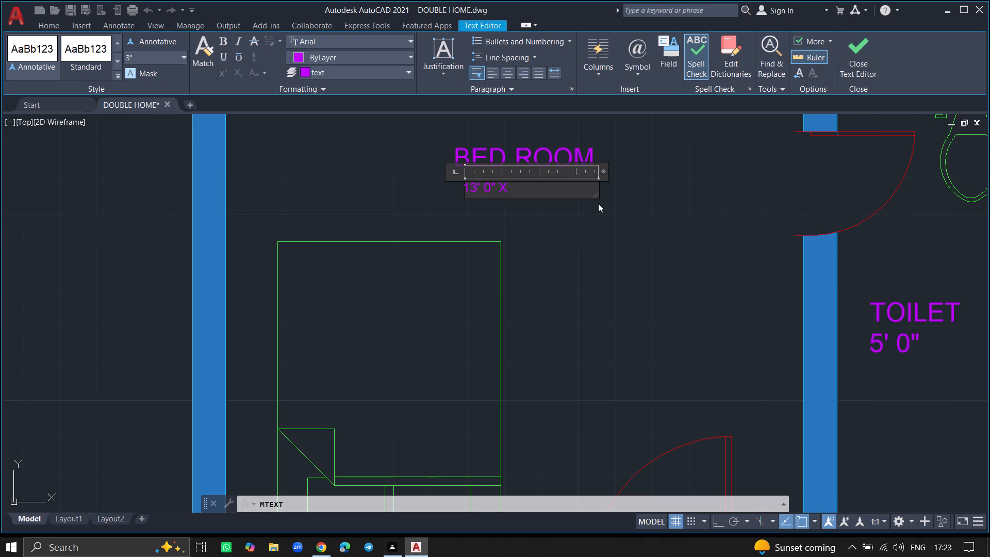
{"action": "type", "text": "11' 0\""}
{"action": "left_click", "coordinate": [585, 249]}
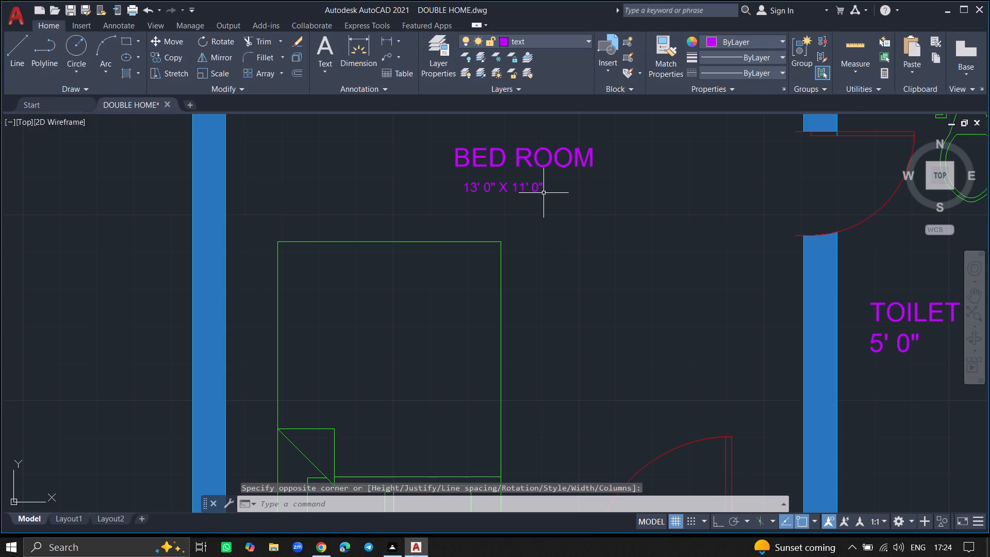
Set the text height of the bedroom's 13' 0" X 11' 0" size label to 5".
{"action": "left_click", "coordinate": [539, 187]}
{"action": "type", "text": "PR"}
{"action": "key", "text": "Return"}
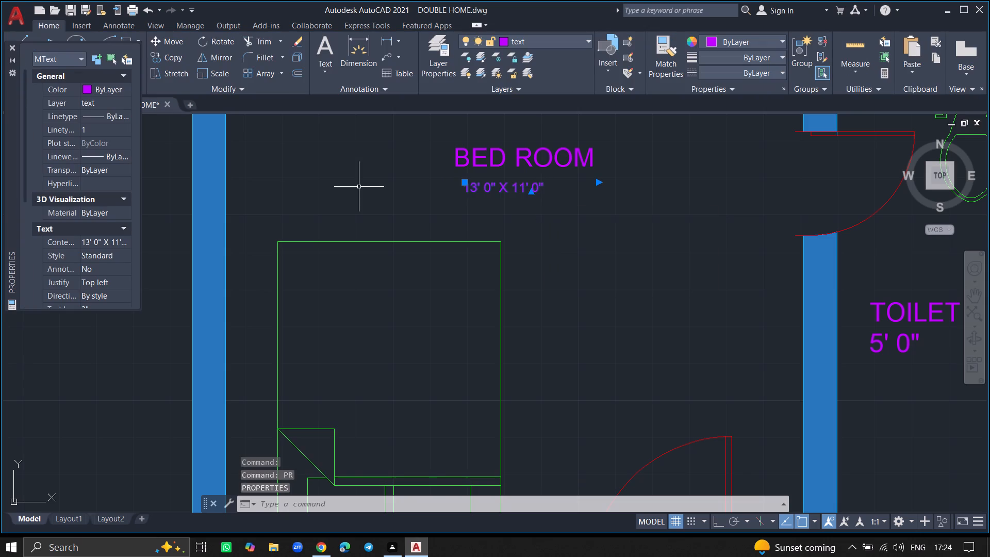
{"action": "left_click", "coordinate": [25, 206]}
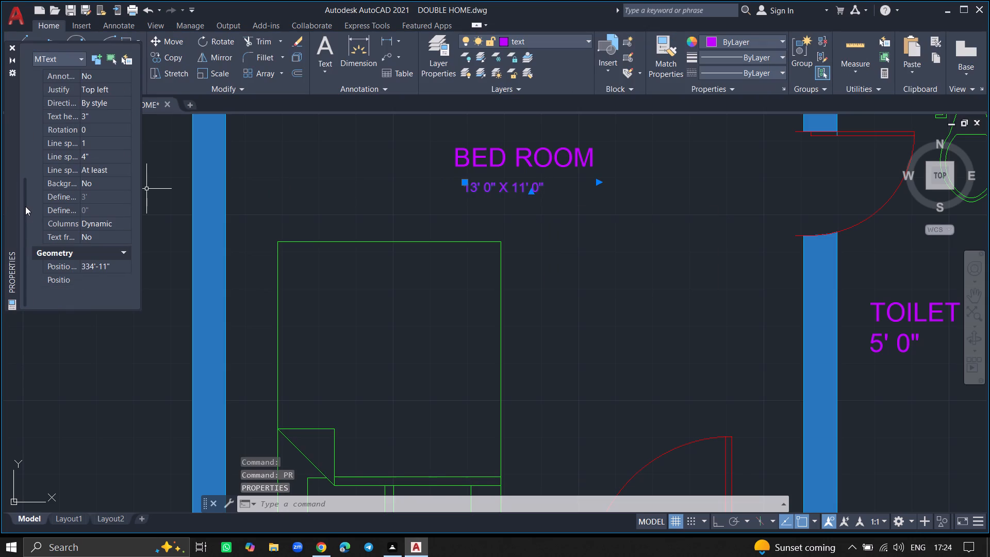
{"action": "left_click", "coordinate": [97, 116]}
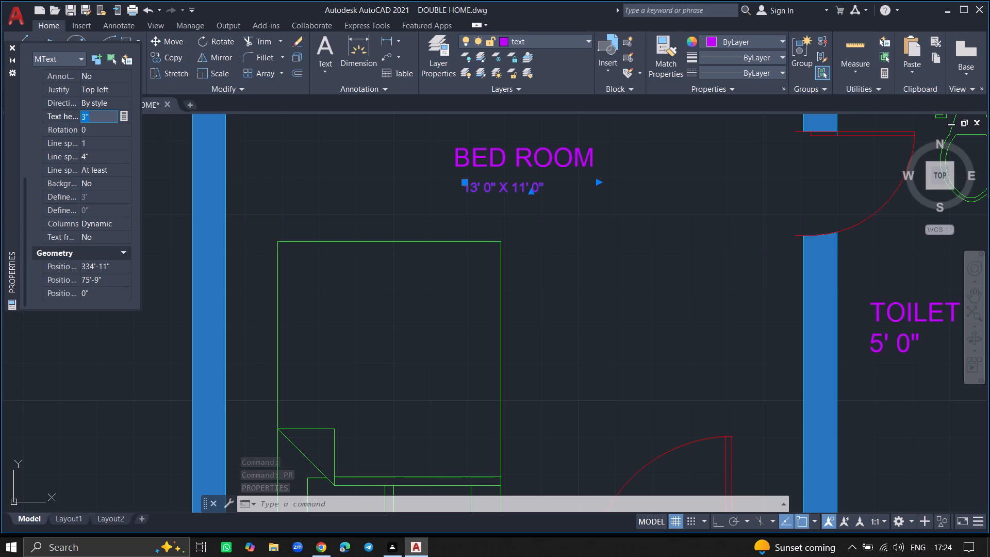
{"action": "key", "text": "BackSpace"}
{"action": "key", "text": "5"}
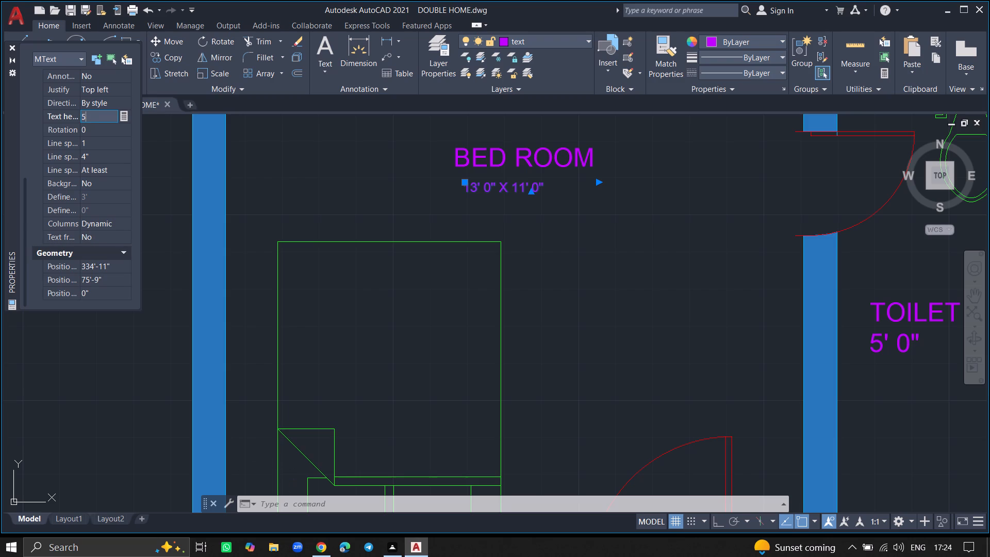
{"action": "key", "text": "shift+quotedbl"}
{"action": "left_click", "coordinate": [278, 174]}
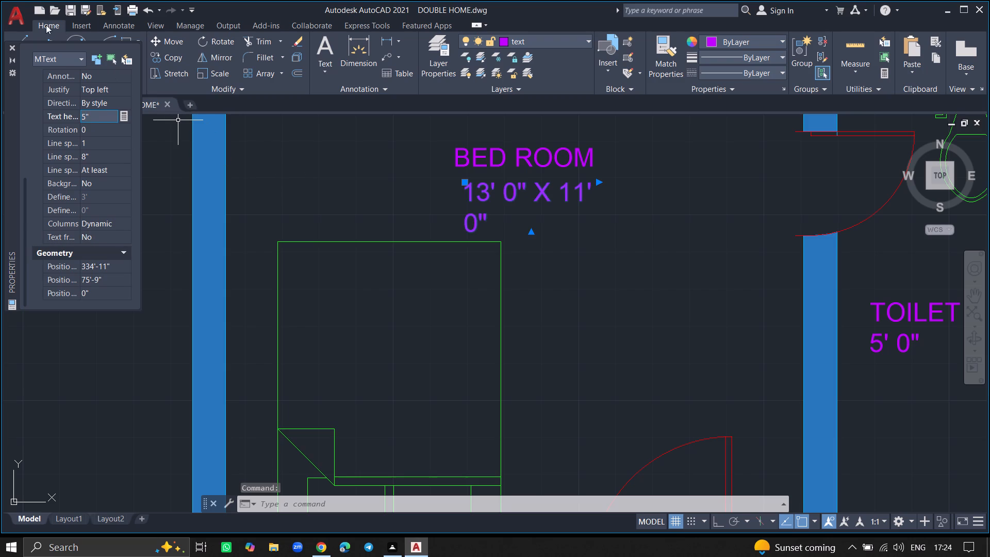
{"action": "left_click", "coordinate": [8, 47]}
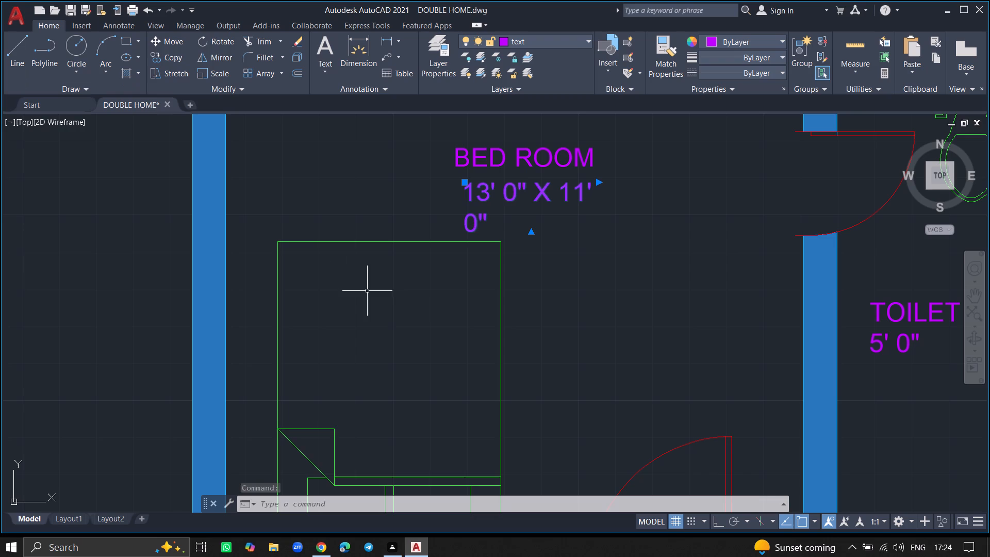
{"action": "key", "text": "Escape"}
Add a multiline text label reading LOBBY in the open space between the two stair flights.
{"action": "scroll", "coordinate": [391, 302], "scroll_direction": "down", "scroll_amount": 2, "text": "ctrl"}
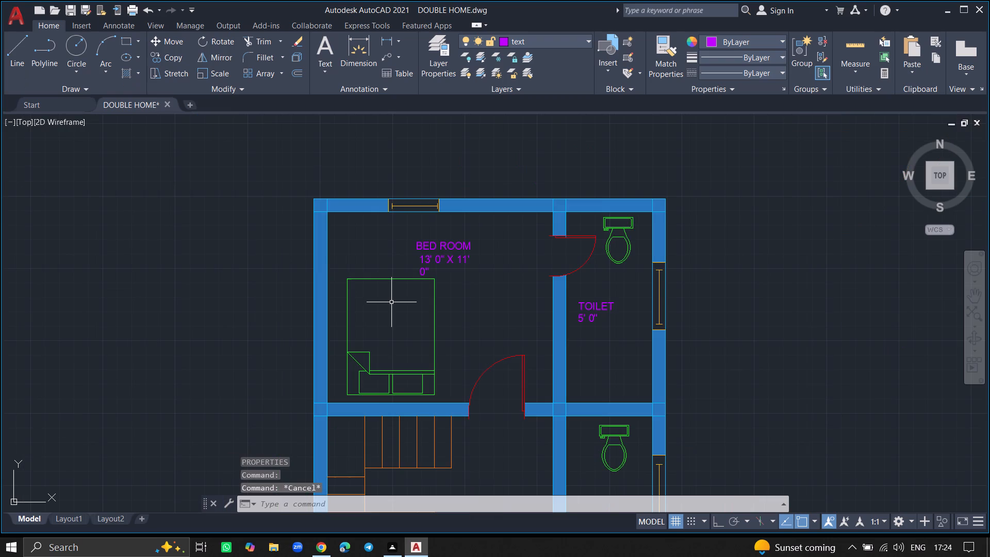
{"action": "scroll", "coordinate": [457, 318], "scroll_direction": "down", "scroll_amount": 2, "text": "ctrl"}
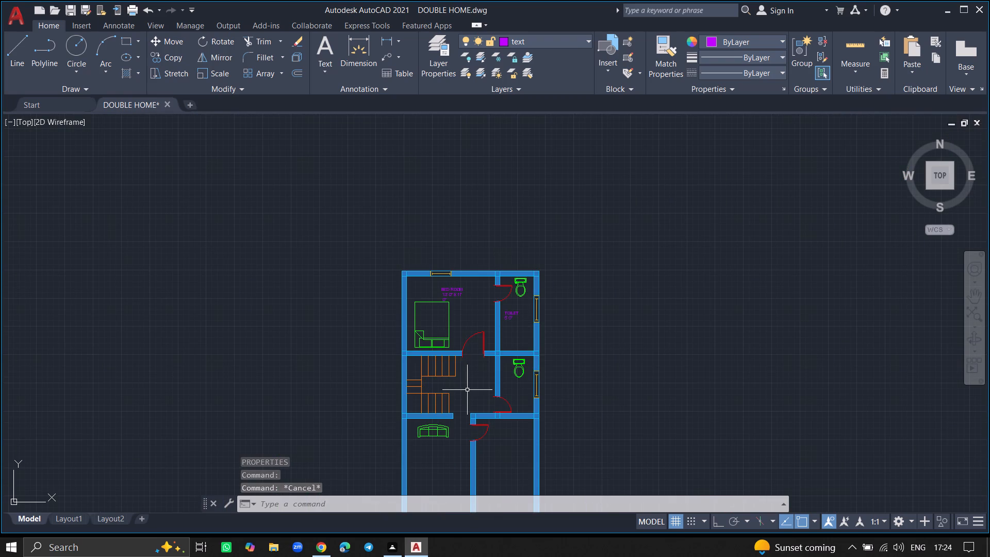
{"action": "scroll", "coordinate": [467, 390], "scroll_direction": "up", "scroll_amount": 3, "text": "ctrl"}
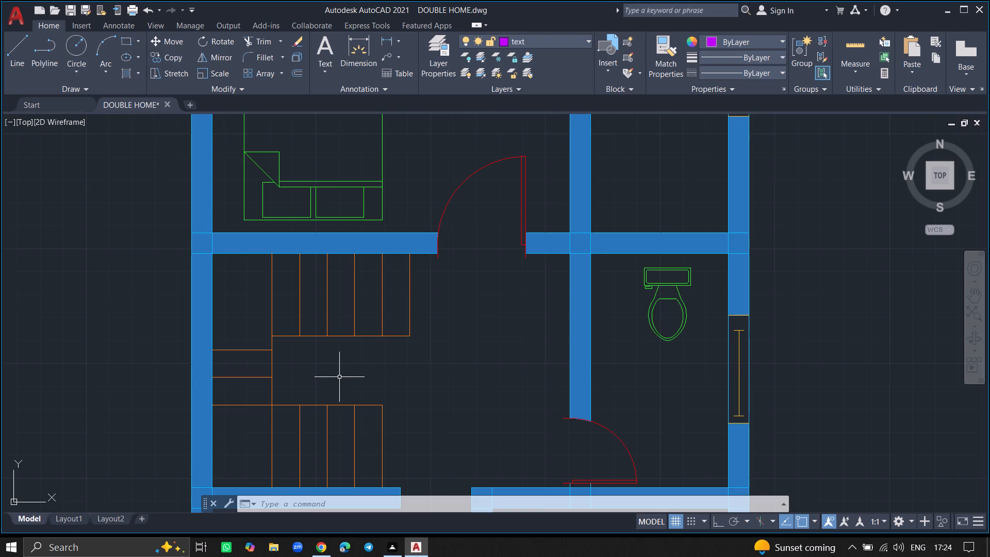
{"action": "scroll", "coordinate": [339, 377], "scroll_direction": "up", "scroll_amount": 4, "text": "ctrl"}
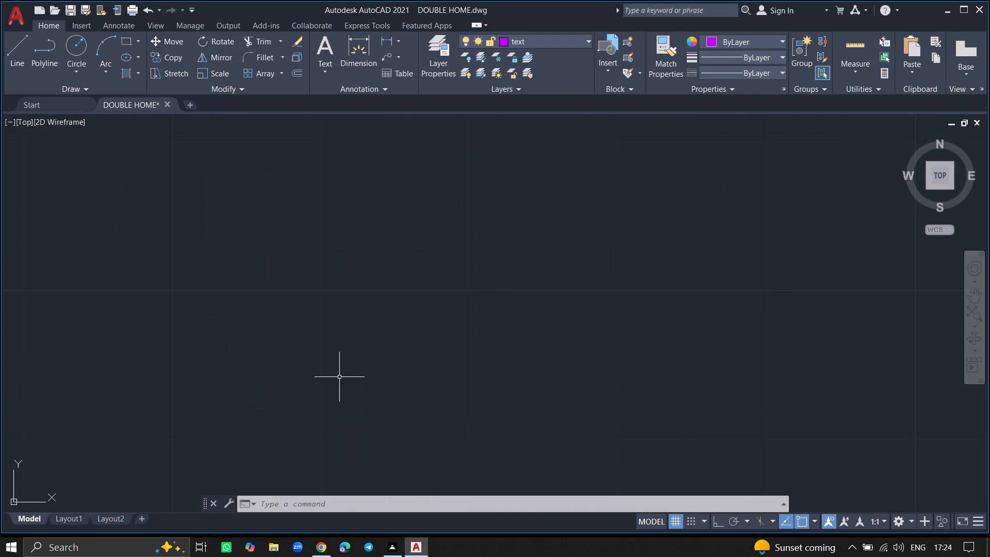
{"action": "scroll", "coordinate": [339, 377], "scroll_direction": "down", "scroll_amount": 4, "text": "ctrl"}
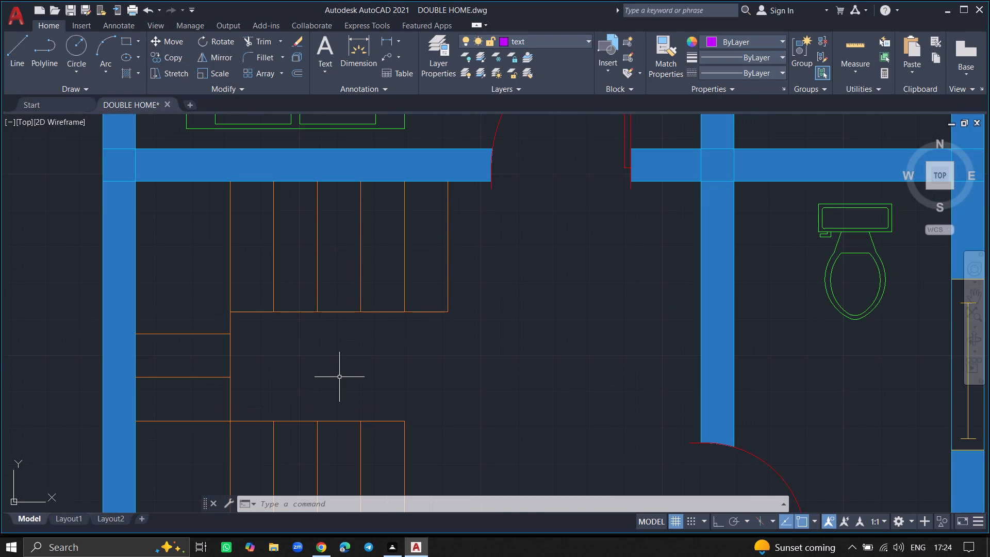
{"action": "type", "text": "MTEXT"}
{"action": "key", "text": "Return"}
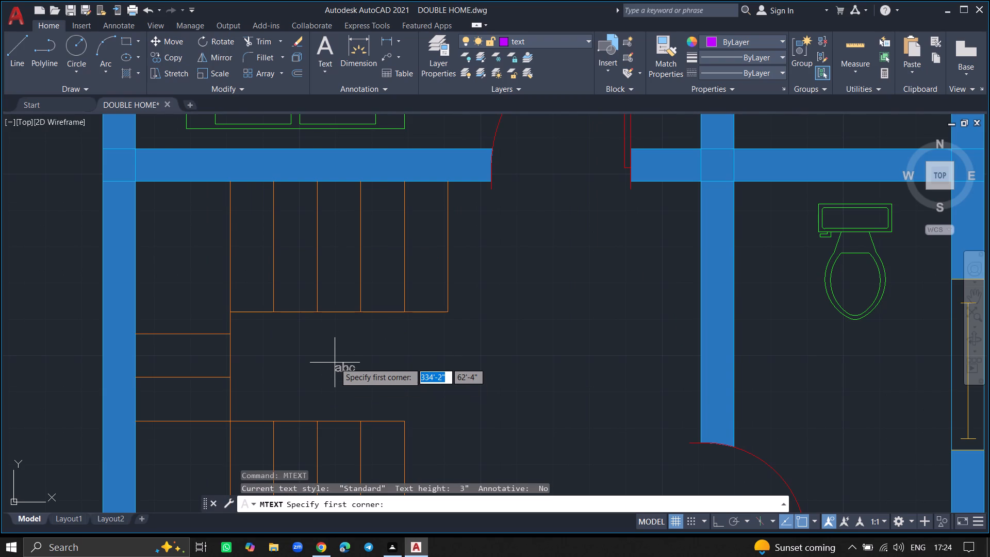
{"action": "left_click", "coordinate": [332, 350]}
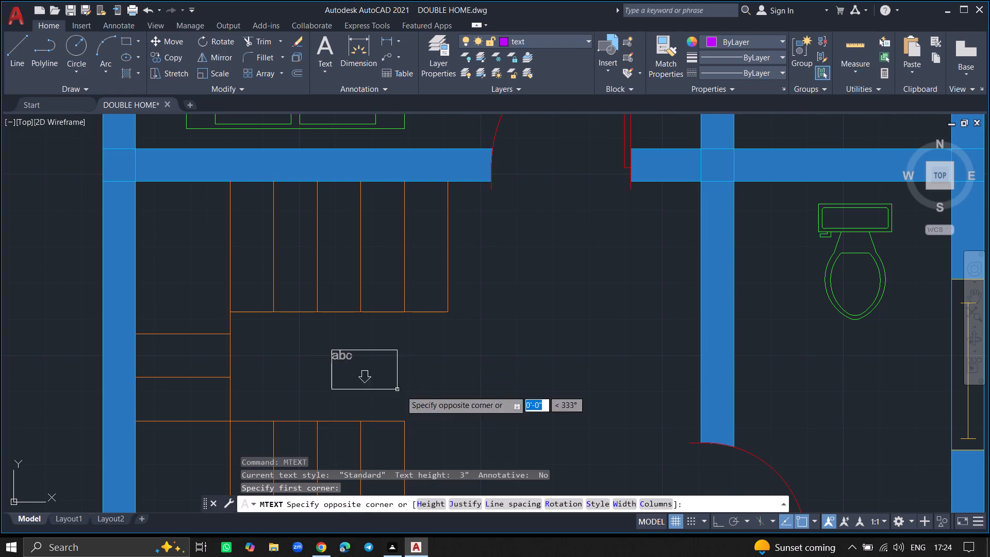
{"action": "left_click", "coordinate": [482, 380]}
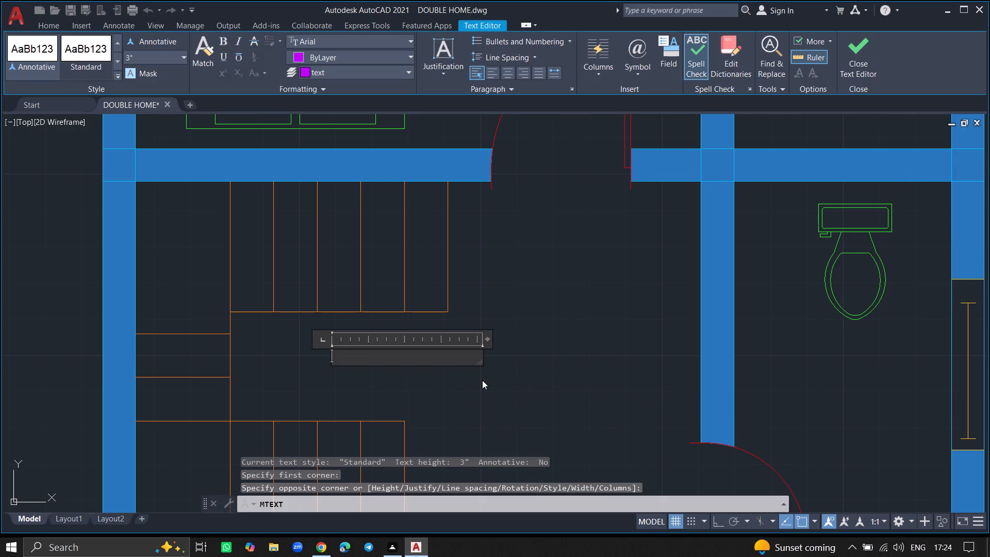
{"action": "type", "text": "LOBBY"}
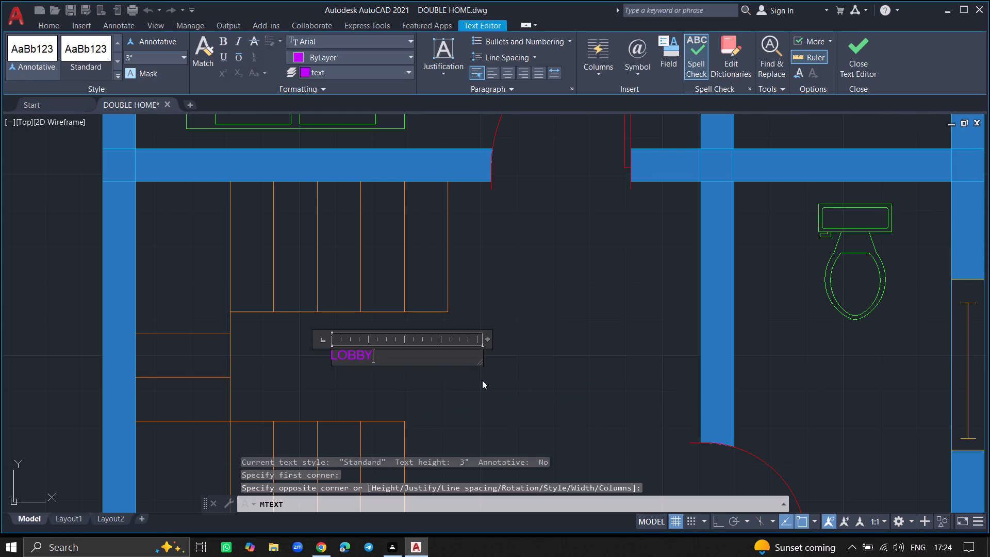
{"action": "left_click", "coordinate": [456, 398]}
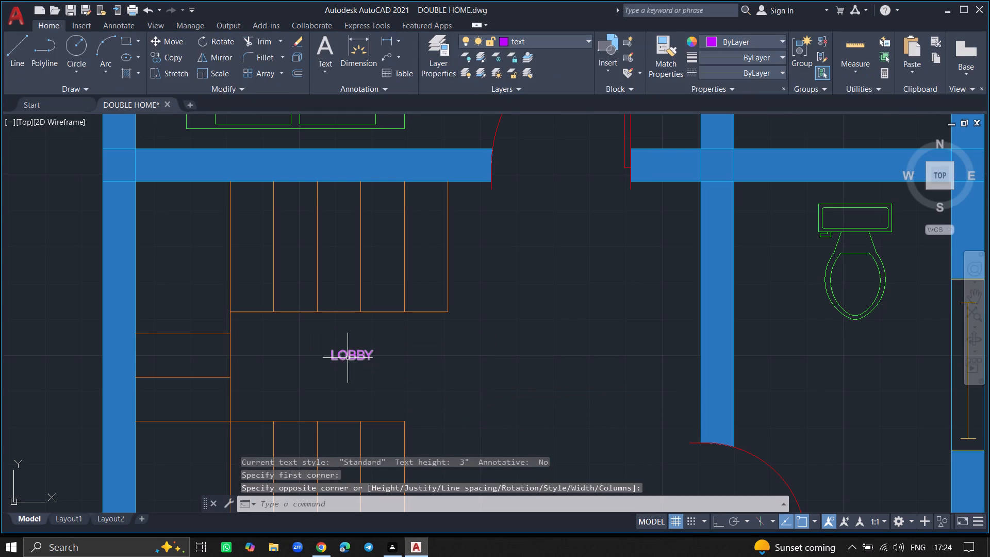
{"action": "left_click", "coordinate": [348, 358]}
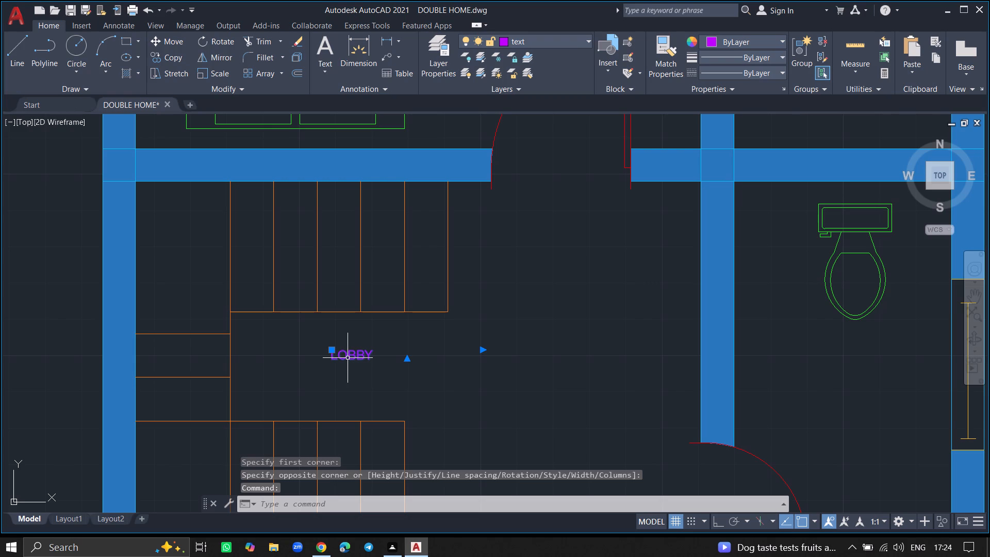
{"action": "key", "text": "Escape"}
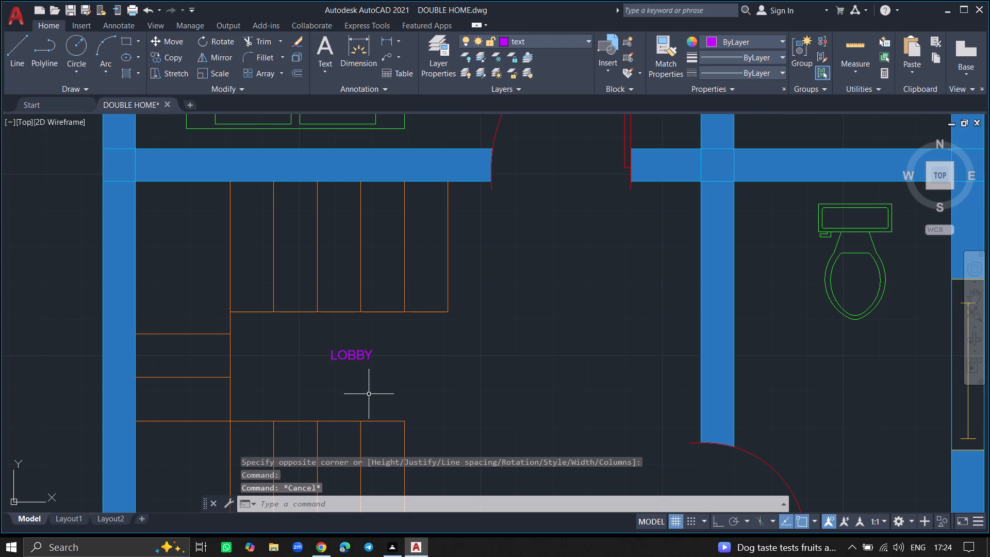
Start a multiline text label reading TOILET below the toilet fixture in the room east of the lobby.
{"action": "scroll", "coordinate": [369, 394], "scroll_direction": "down", "scroll_amount": 1, "text": "ctrl"}
{"action": "scroll", "coordinate": [411, 362], "scroll_direction": "down", "scroll_amount": 2, "text": "ctrl"}
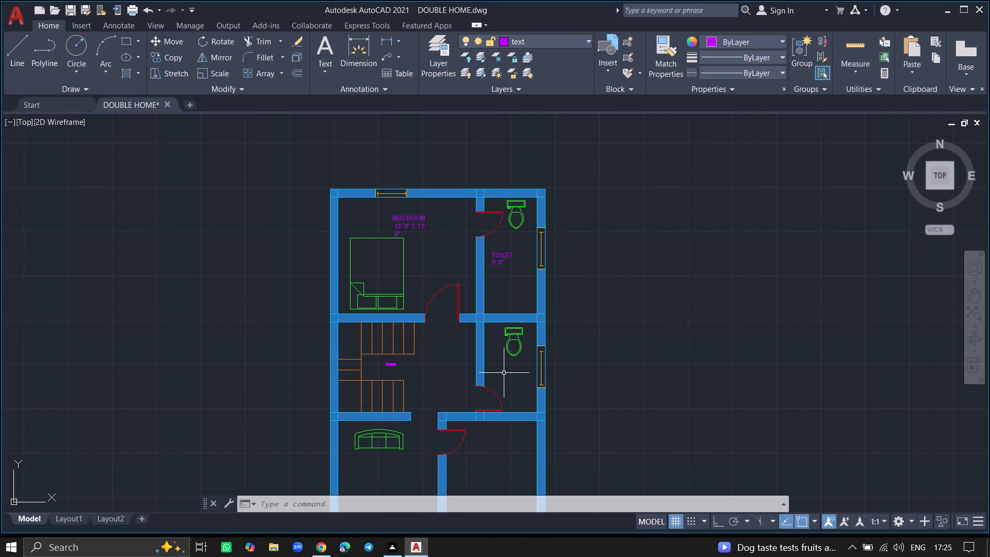
{"action": "scroll", "coordinate": [504, 373], "scroll_direction": "up", "scroll_amount": 6, "text": "ctrl"}
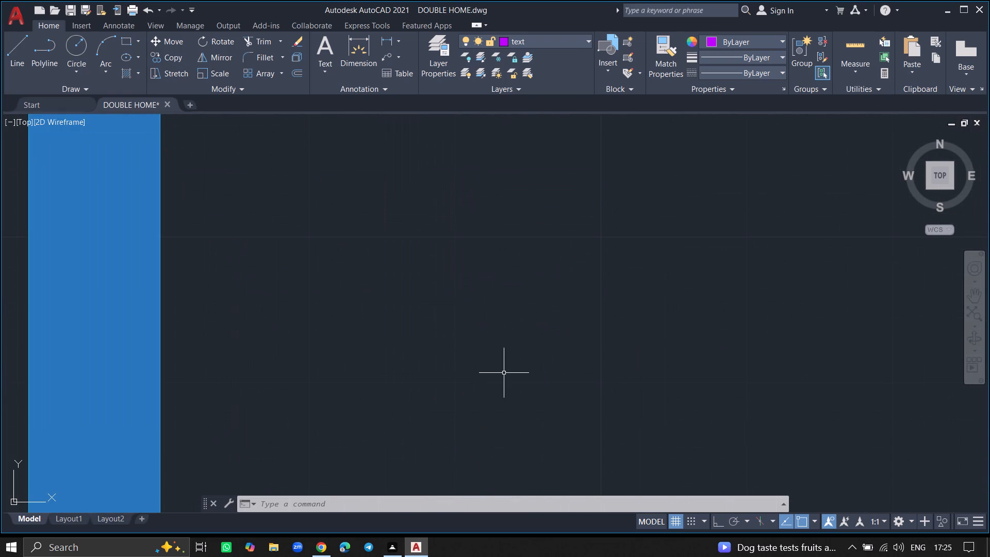
{"action": "type", "text": "MTEXT"}
{"action": "key", "text": "Return"}
{"action": "scroll", "coordinate": [504, 373], "scroll_direction": "down", "scroll_amount": 4, "text": "ctrl"}
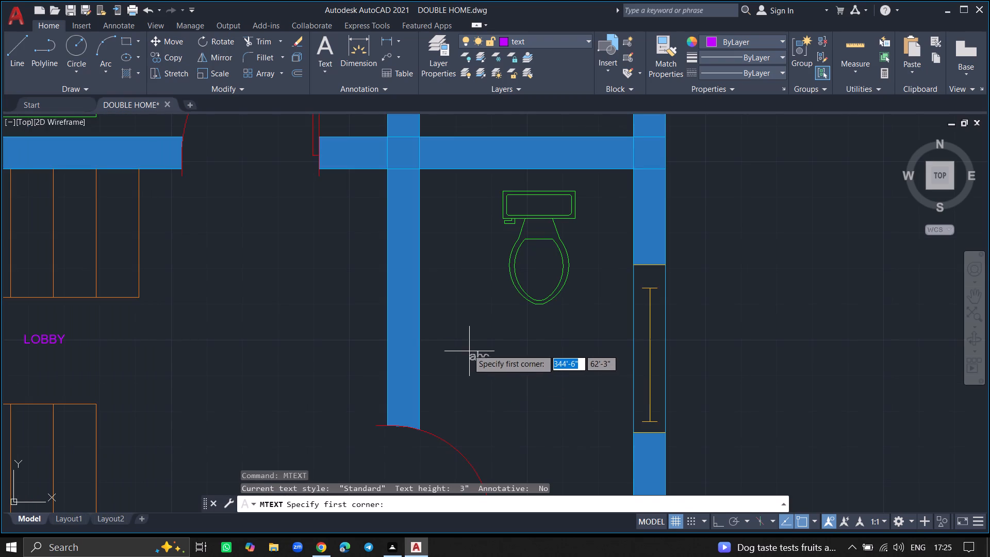
{"action": "left_click", "coordinate": [464, 343]}
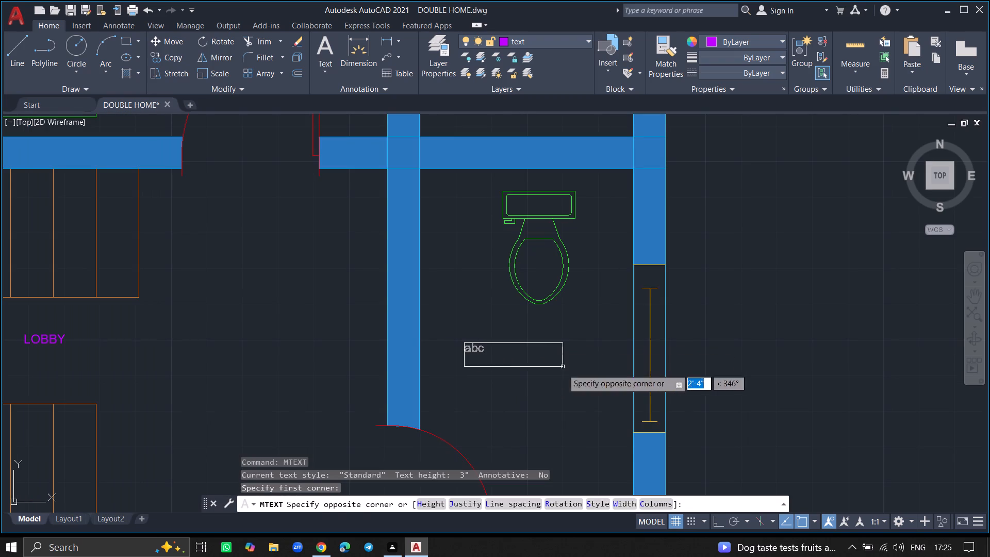
{"action": "left_click", "coordinate": [591, 376]}
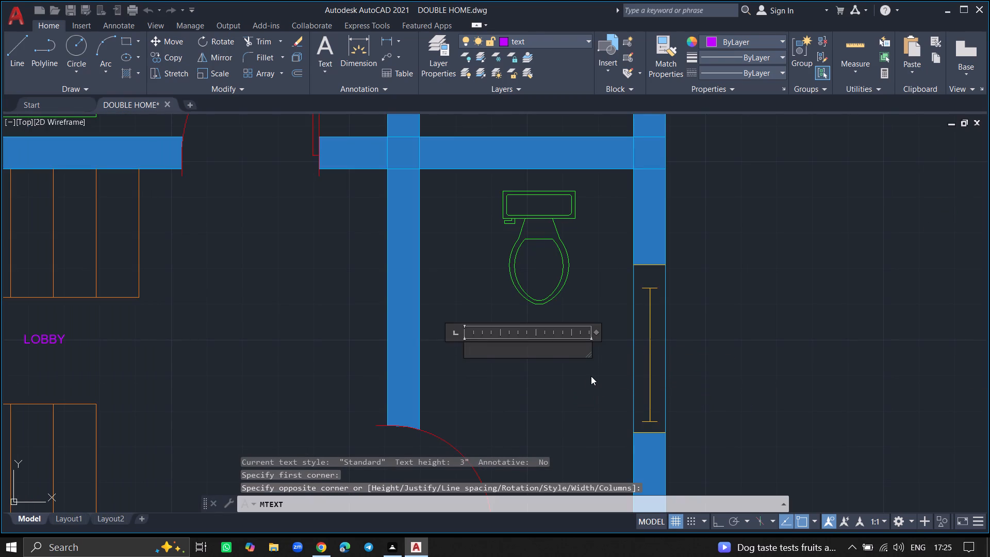
{"action": "type", "text": "TOILET"}
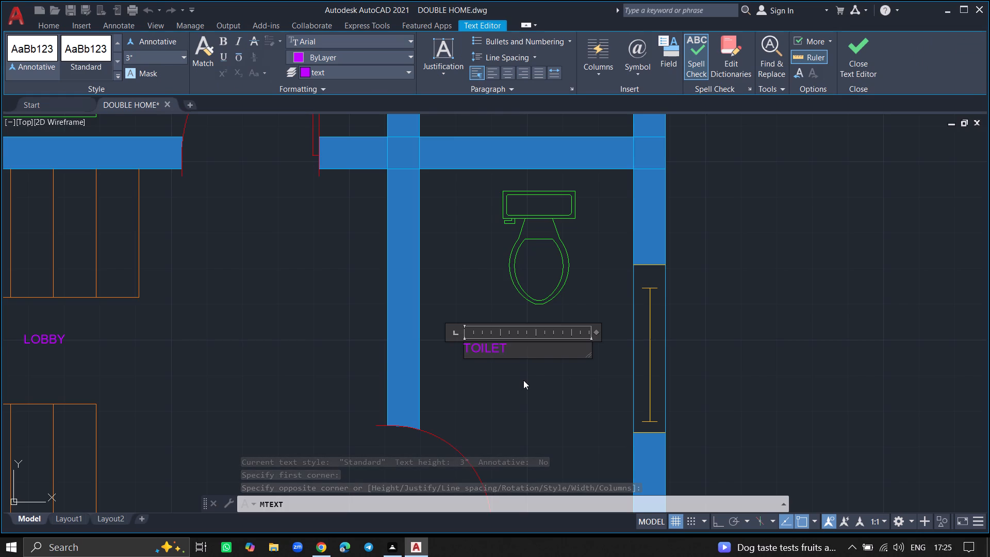
Add the size 5' 0" X 8' 6" as a second line of the TOILET label and finish the text.
{"action": "key", "text": "Return"}
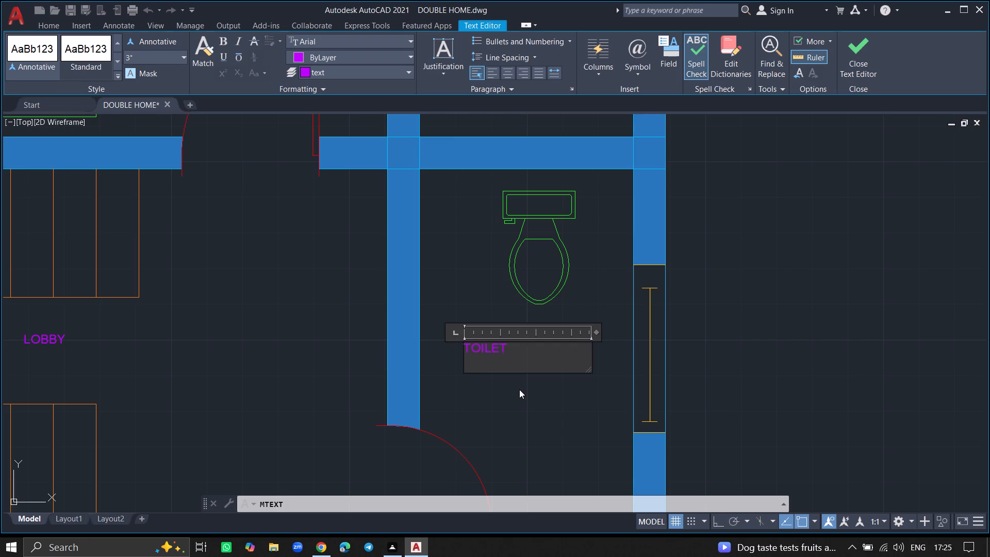
{"action": "type", "text": "5'"}
{"action": "key", "text": "space"}
{"action": "key", "text": "0"}
{"action": "type", "text": "\" X"}
{"action": "key", "text": "space"}
{"action": "type", "text": "8'"}
{"action": "key", "text": "space"}
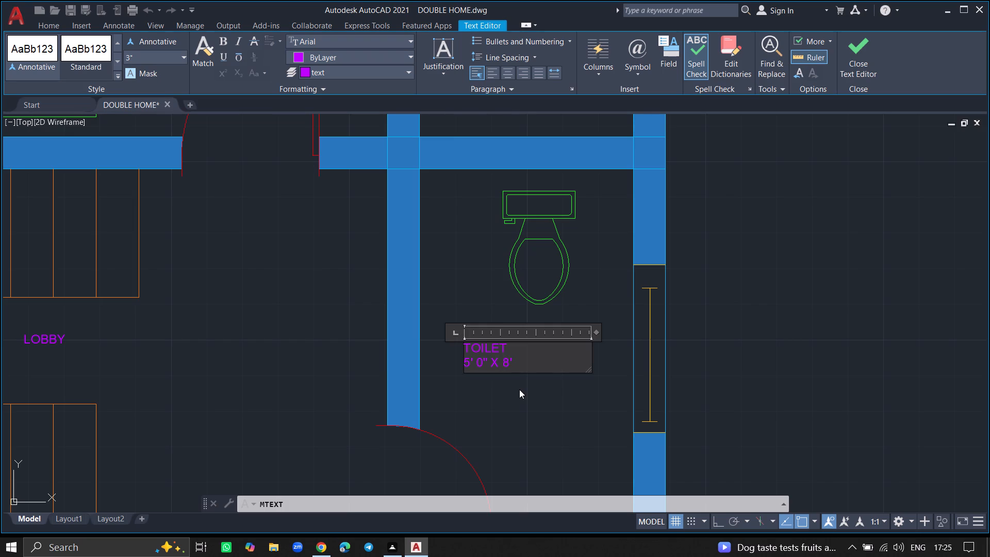
{"action": "key", "text": "6"}
{"action": "key", "text": "apostrophe"}
{"action": "key", "text": "BackSpace"}
{"action": "key", "text": "shift+quotedbl"}
{"action": "left_click", "coordinate": [516, 421]}
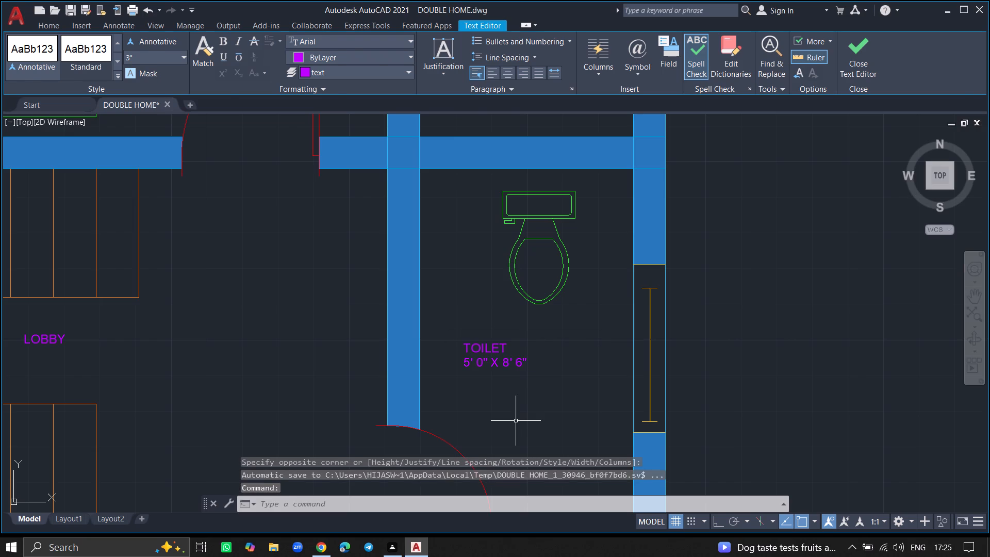
Start a multiline text label reading BALCONY in the southeast room, south of the lobby-side toilet.
{"action": "scroll", "coordinate": [467, 397], "scroll_direction": "down", "scroll_amount": 3, "text": "ctrl"}
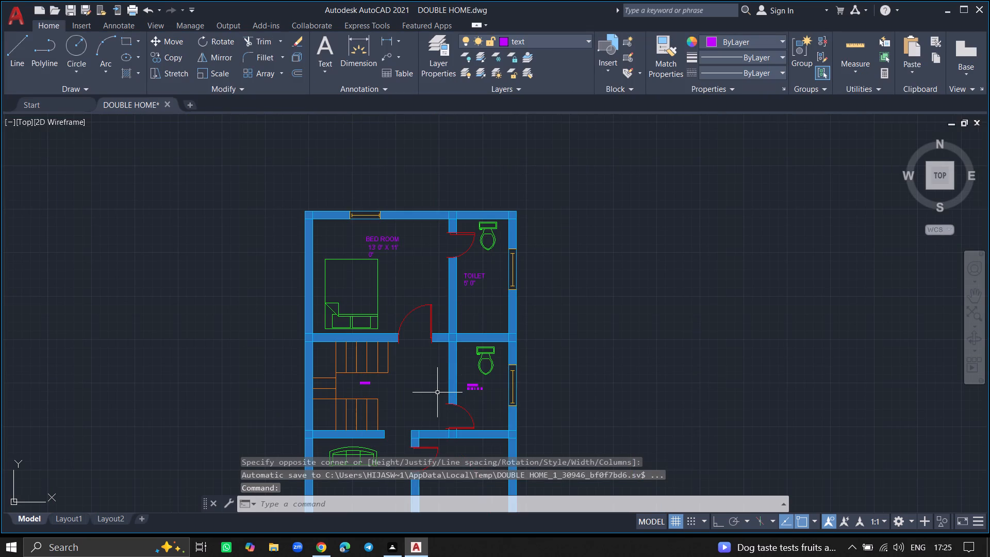
{"action": "scroll", "coordinate": [437, 392], "scroll_direction": "down", "scroll_amount": 3, "text": "ctrl"}
{"action": "scroll", "coordinate": [444, 422], "scroll_direction": "up", "scroll_amount": 2, "text": "ctrl"}
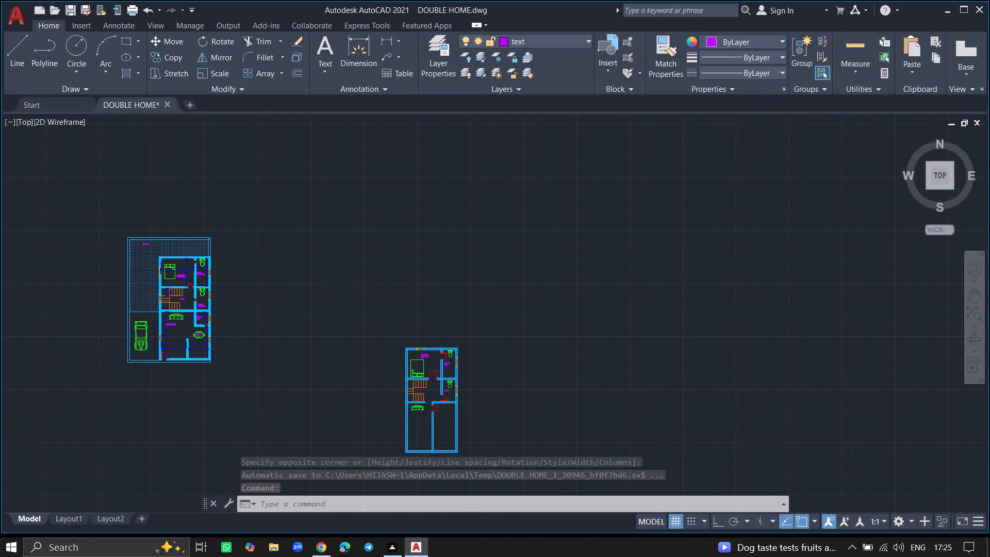
{"action": "scroll", "coordinate": [444, 422], "scroll_direction": "up", "scroll_amount": 1, "text": "ctrl"}
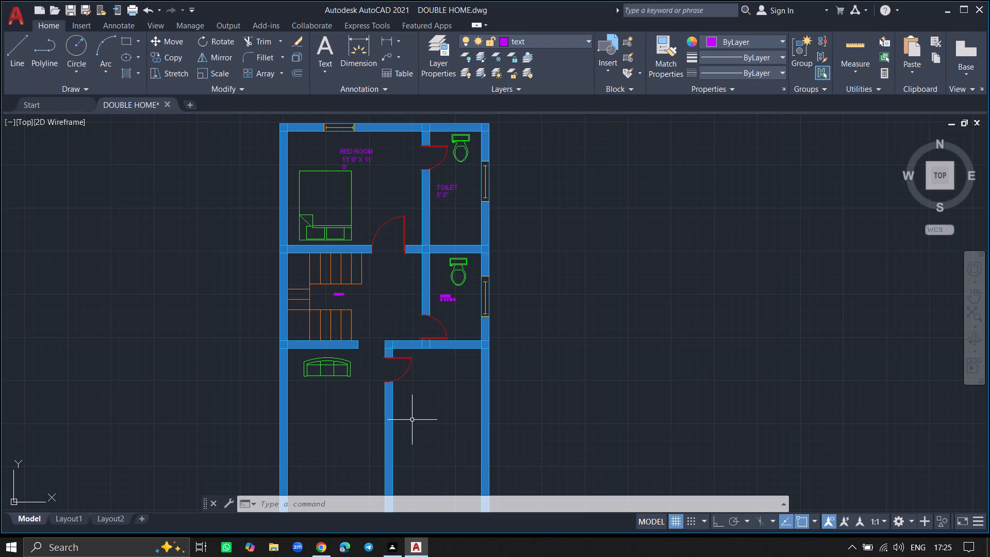
{"action": "type", "text": "MTEXT"}
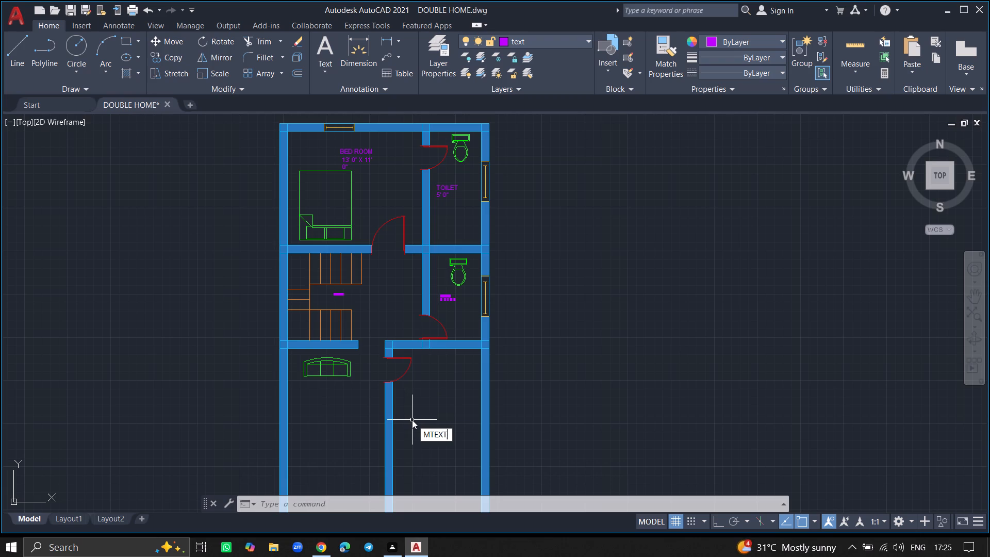
{"action": "key", "text": "Return"}
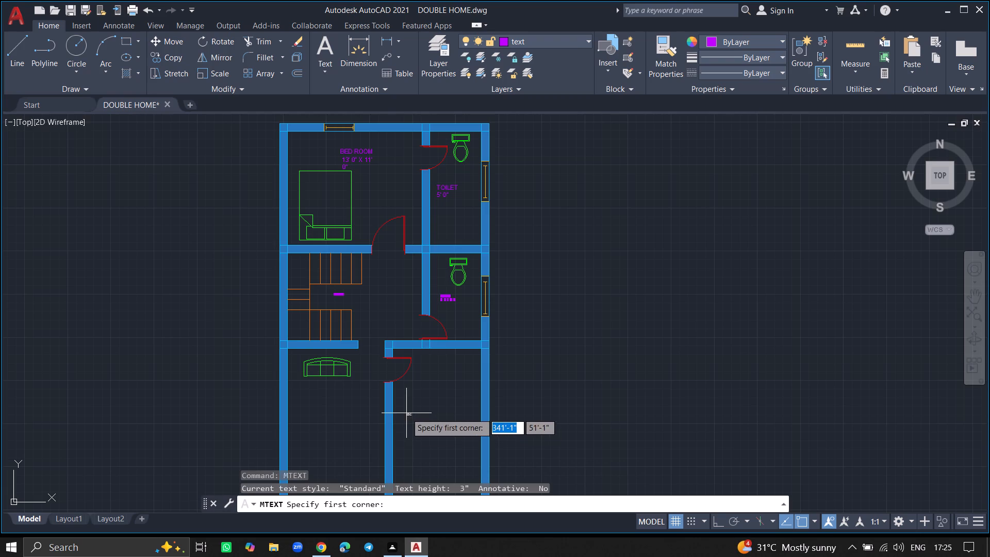
{"action": "left_click", "coordinate": [406, 413]}
{"action": "left_click", "coordinate": [471, 429]}
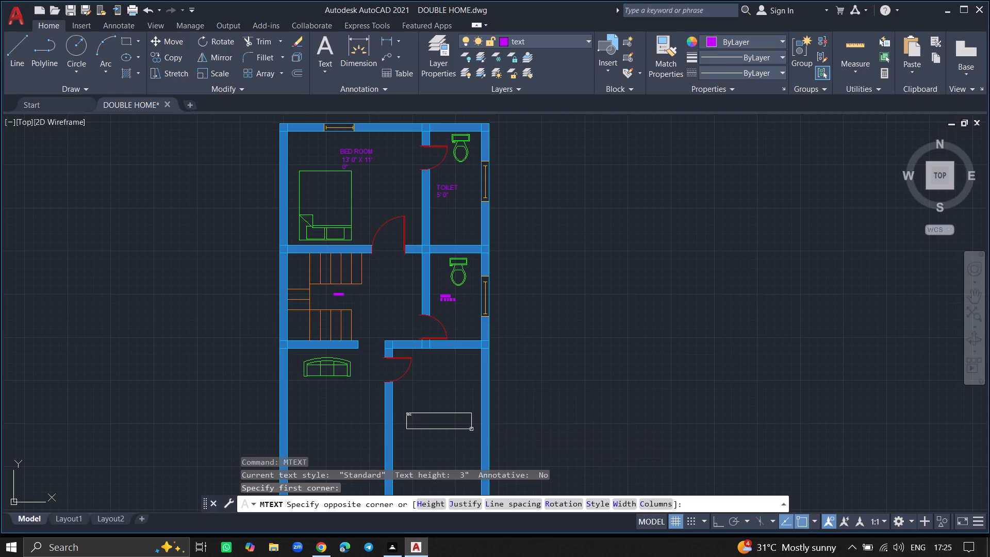
{"action": "type", "text": "BALCONY"}
{"action": "scroll", "coordinate": [471, 429], "scroll_direction": "up", "scroll_amount": 1, "text": "ctrl"}
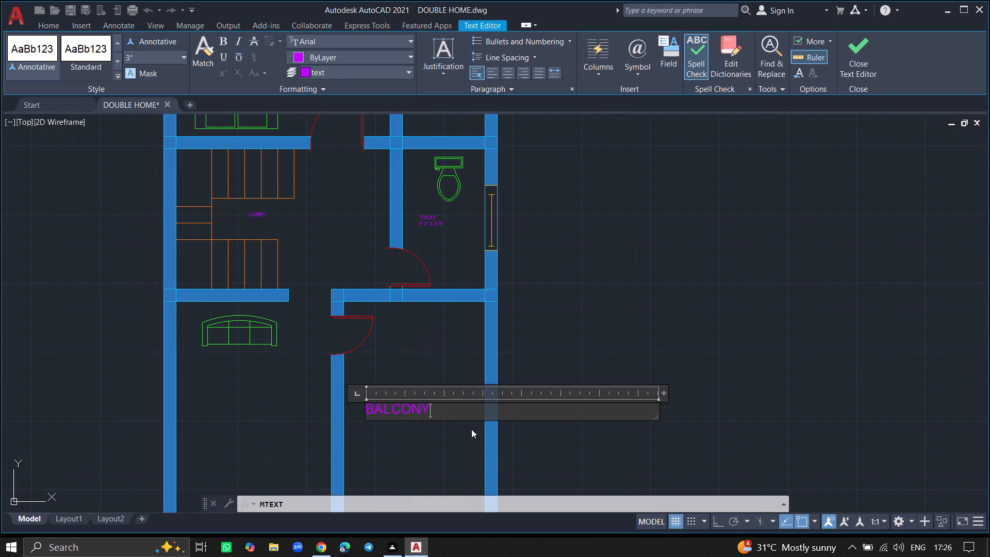
Add the size 8' 7" X 18' 7" as a second line of the BALCONY label and finish the text.
{"action": "key", "text": "Return"}
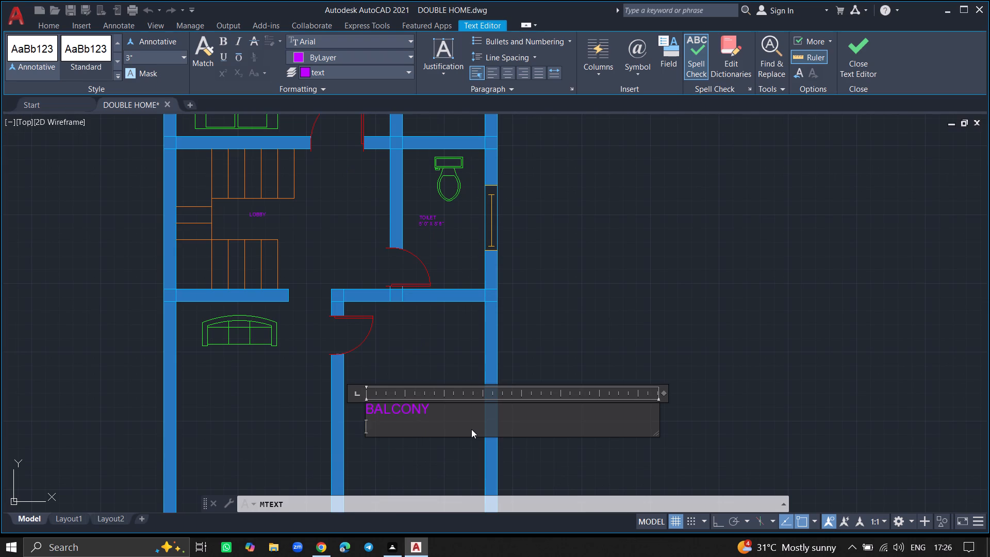
{"action": "key", "text": "8"}
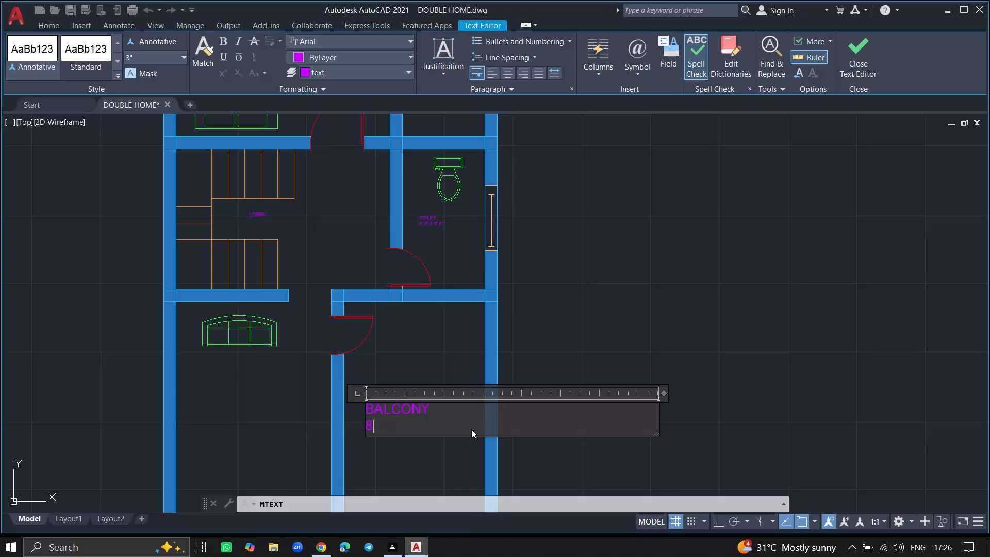
{"action": "type", "text": "' 7"}
{"action": "type", "text": "\" X"}
{"action": "key", "text": "space"}
{"action": "key", "text": "1"}
{"action": "key", "text": "8"}
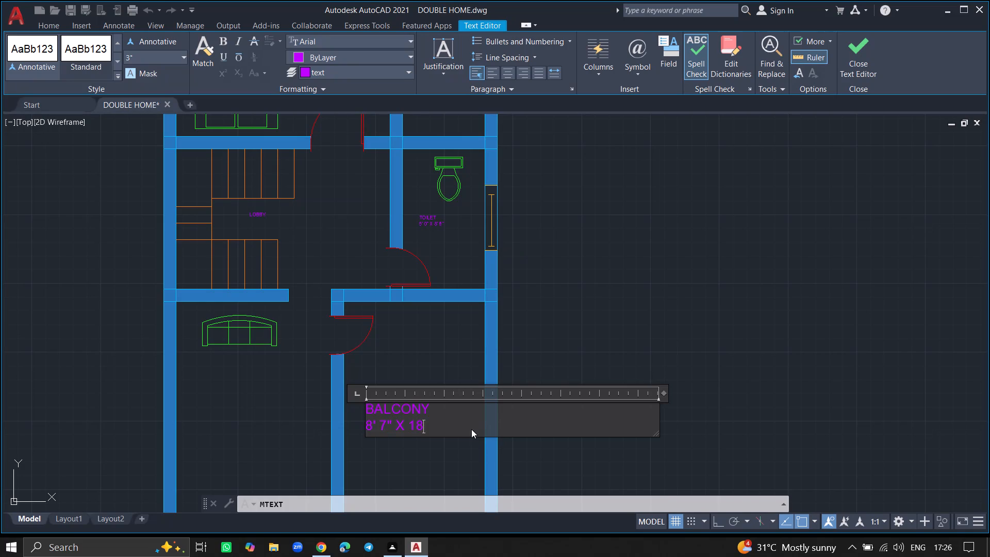
{"action": "type", "text": "' 7"}
{"action": "key", "text": "shift+quotedbl"}
{"action": "left_click", "coordinate": [441, 462]}
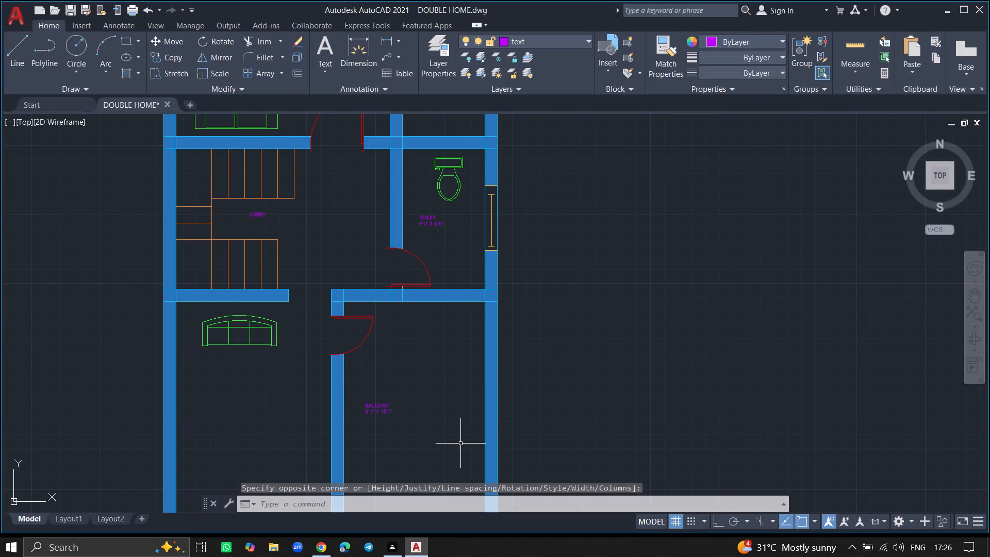
Set the text height of the BALCONY, lobby-side TOILET and LOBBY labels to 5" and clear the selection.
{"action": "left_click", "coordinate": [367, 407]}
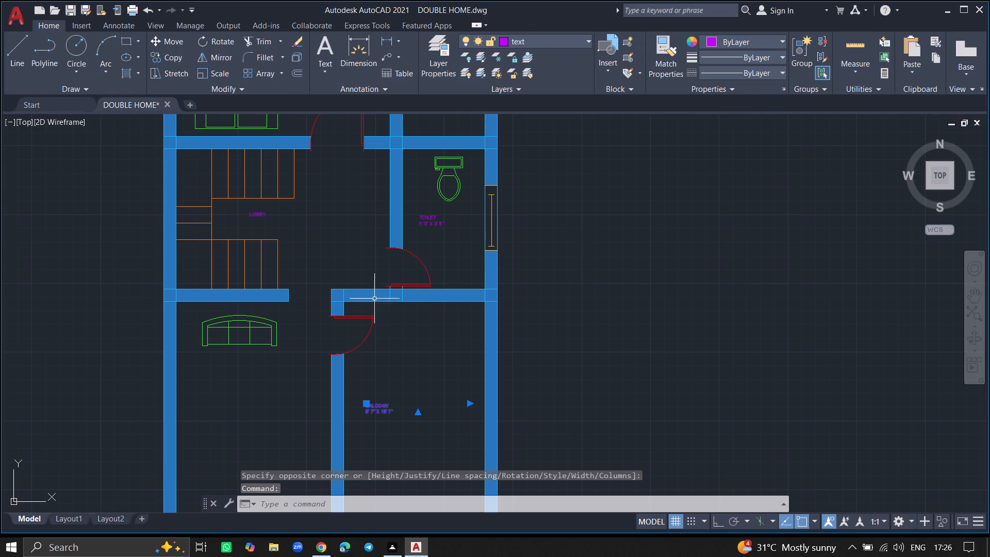
{"action": "left_click", "coordinate": [424, 220]}
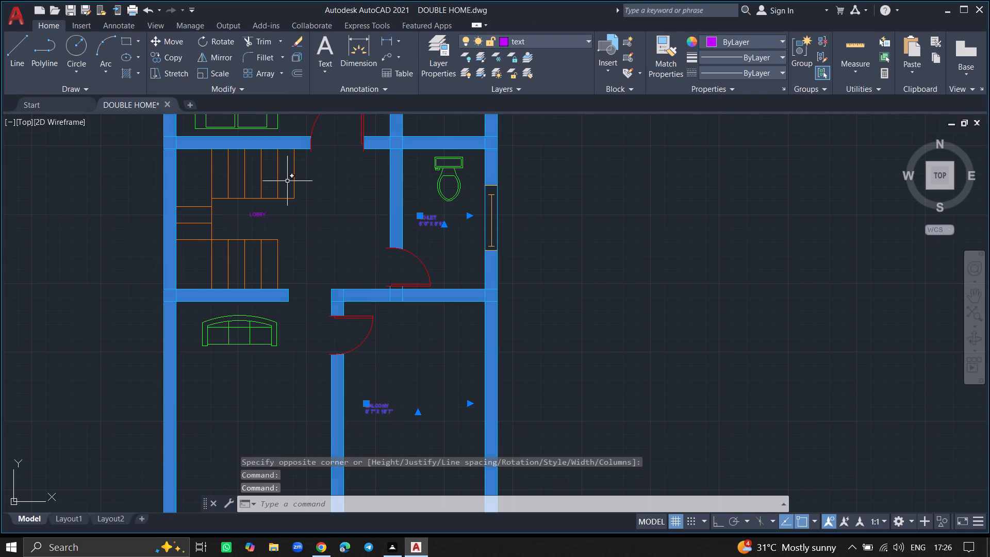
{"action": "left_click", "coordinate": [259, 214]}
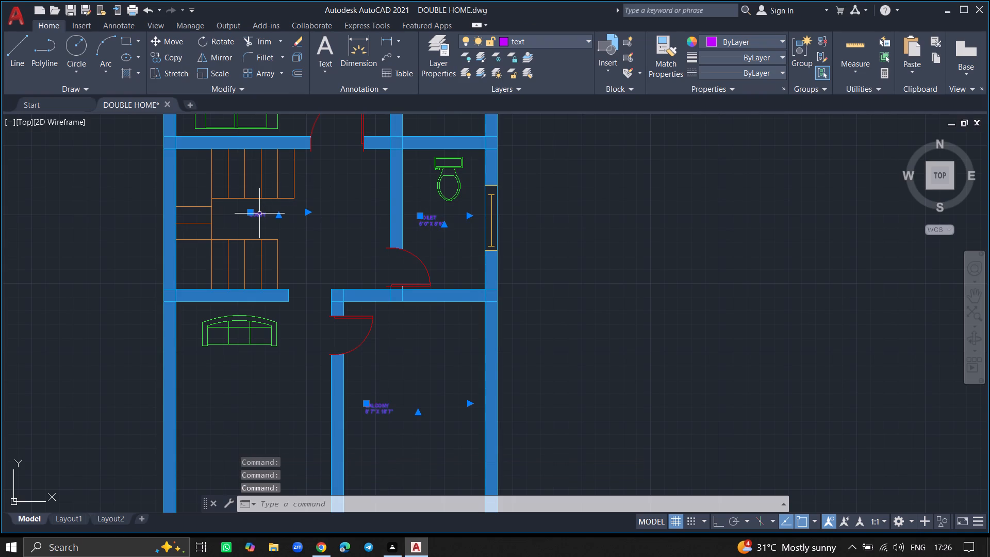
{"action": "type", "text": "PR"}
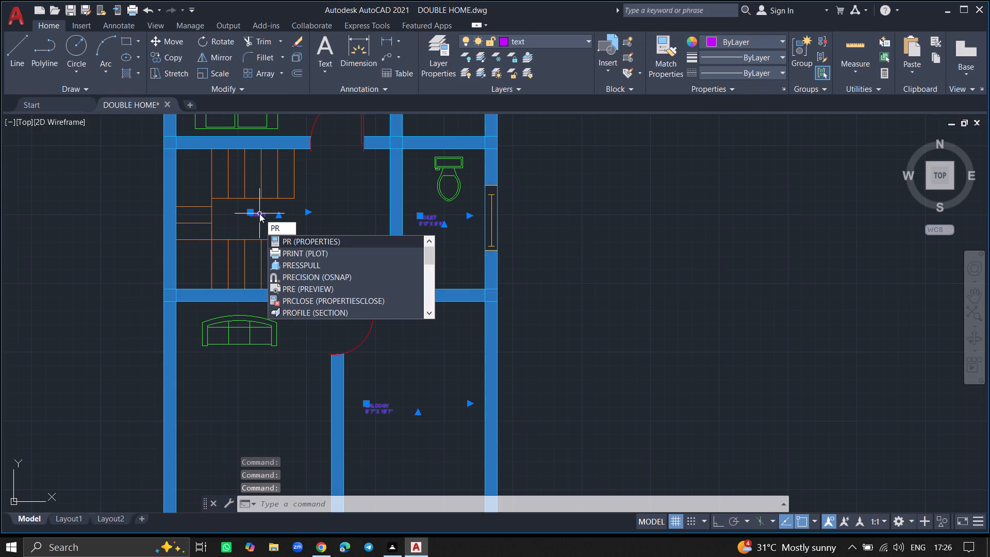
{"action": "key", "text": "Return"}
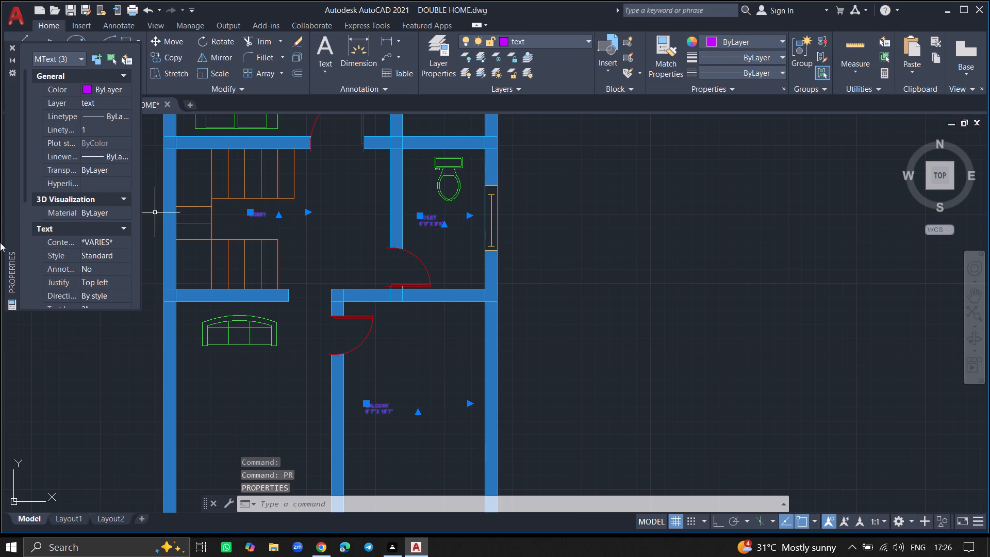
{"action": "left_click", "coordinate": [24, 207]}
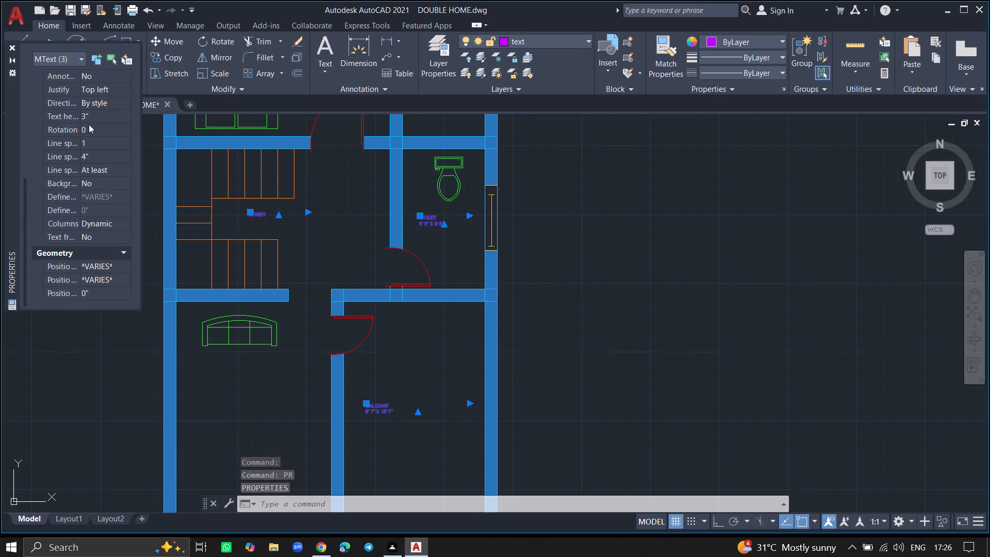
{"action": "left_click", "coordinate": [91, 113]}
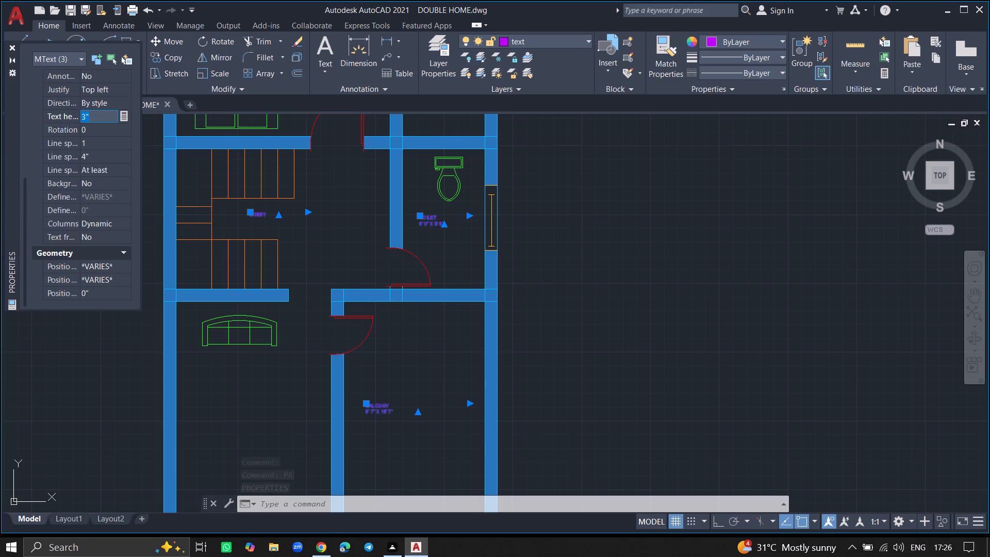
{"action": "key", "text": "BackSpace"}
{"action": "key", "text": "5"}
{"action": "key", "text": "shift+quotedbl"}
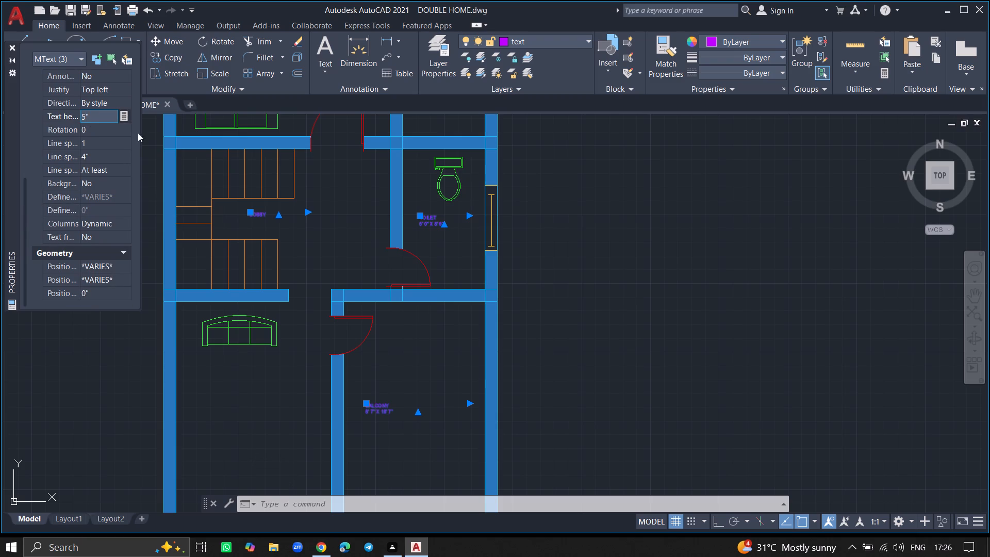
{"action": "left_click", "coordinate": [190, 174]}
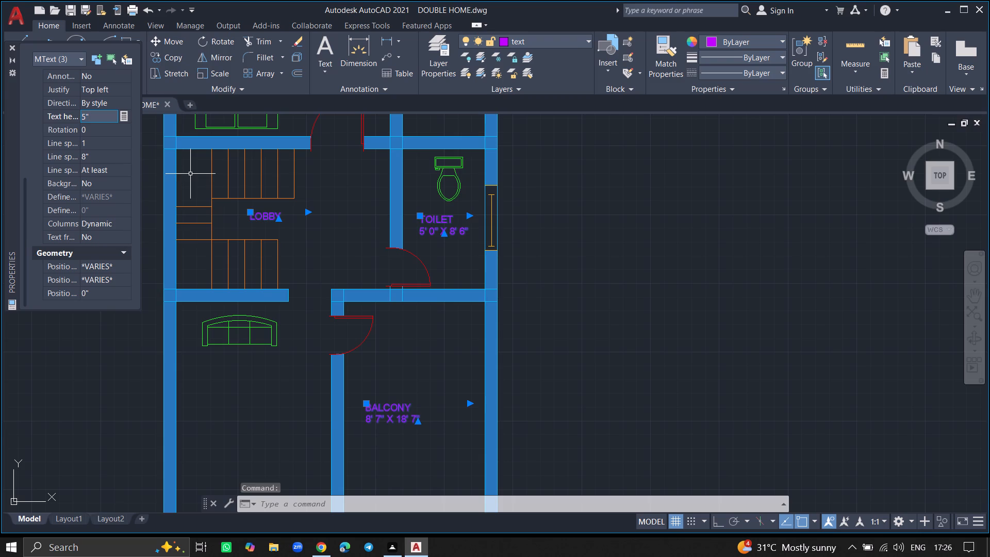
{"action": "left_click", "coordinate": [12, 47]}
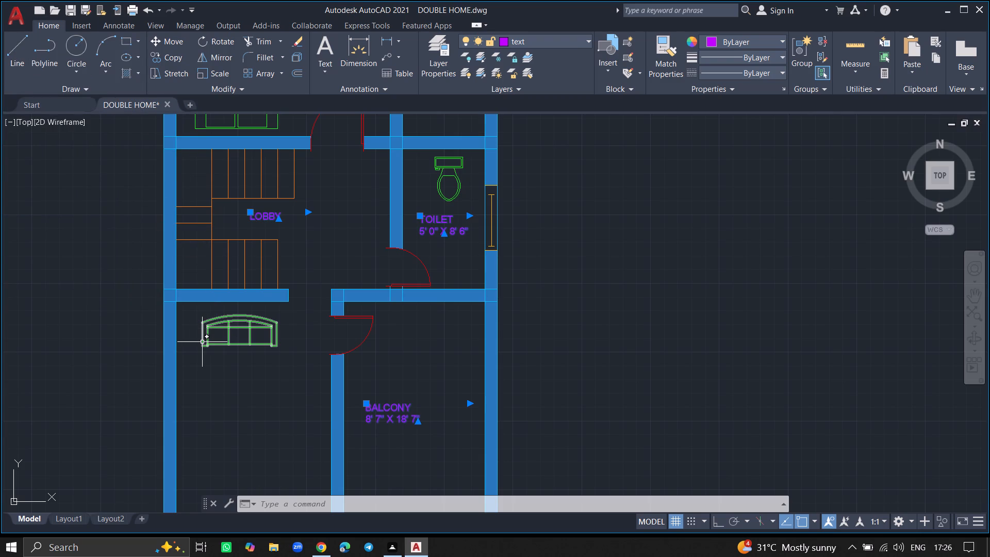
{"action": "scroll", "coordinate": [202, 342], "scroll_direction": "down", "scroll_amount": 3, "text": "ctrl"}
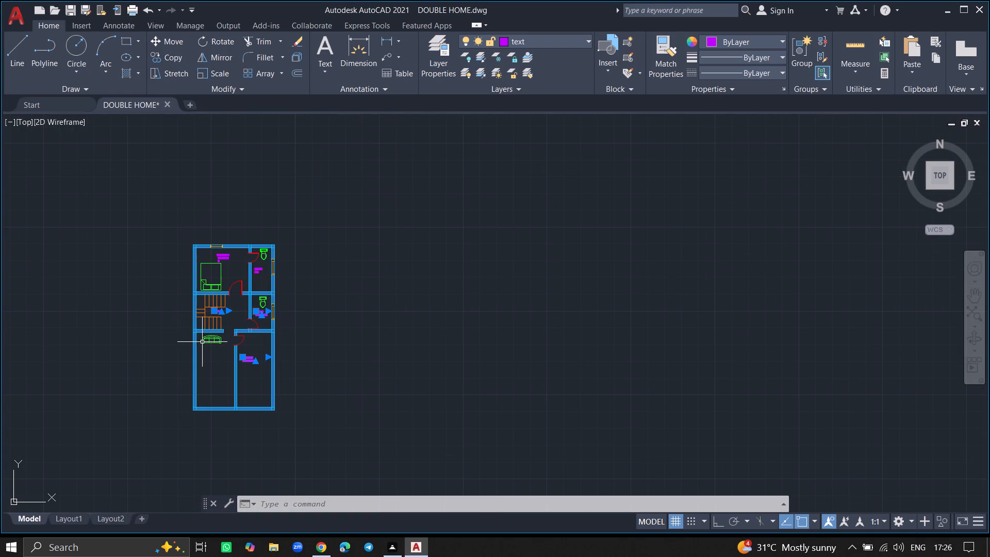
{"action": "key", "text": "Escape"}
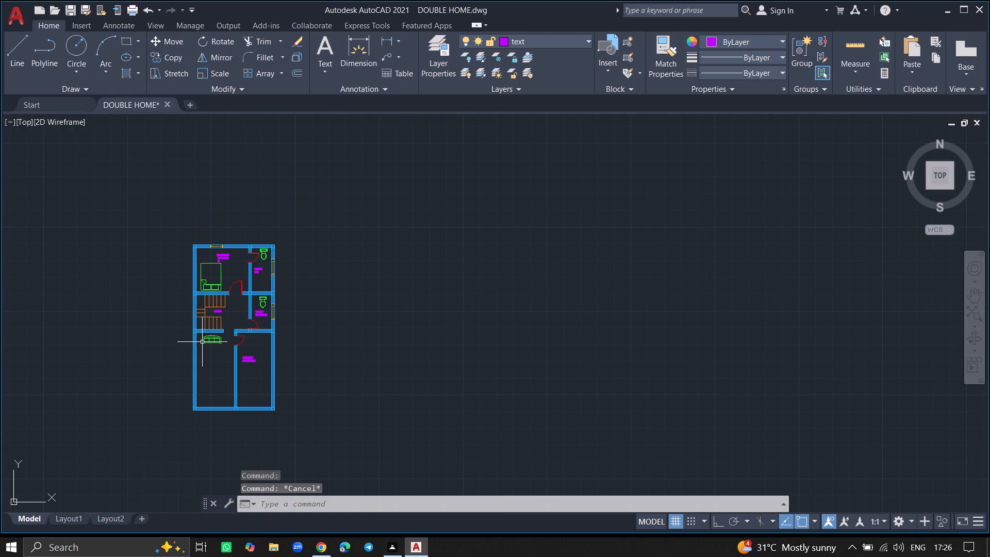
Start a multiline text label reading LIVING ROOM in the southwest room, west of the BALCONY label.
{"action": "scroll", "coordinate": [203, 387], "scroll_direction": "up", "scroll_amount": 3, "text": "ctrl"}
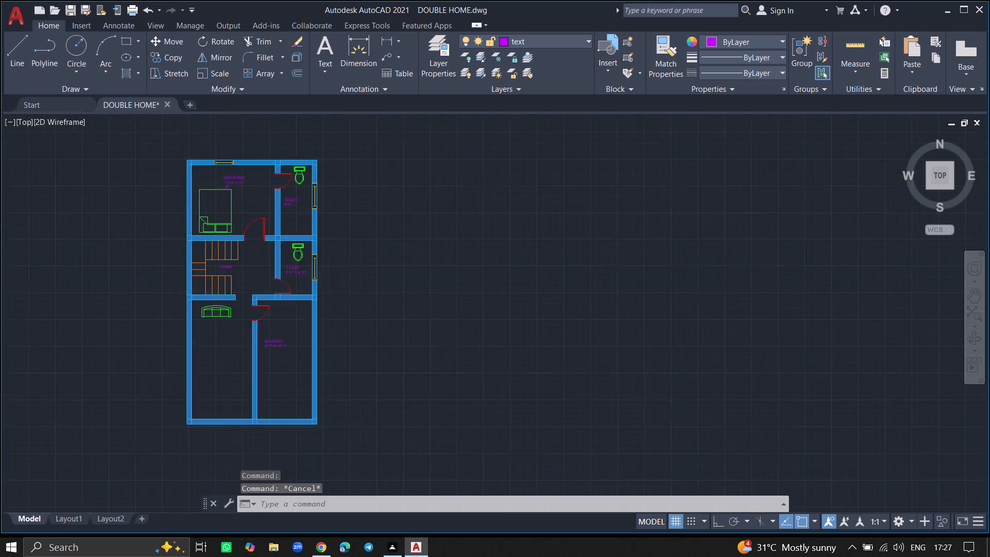
{"action": "scroll", "coordinate": [203, 387], "scroll_direction": "up", "scroll_amount": 1, "text": "ctrl"}
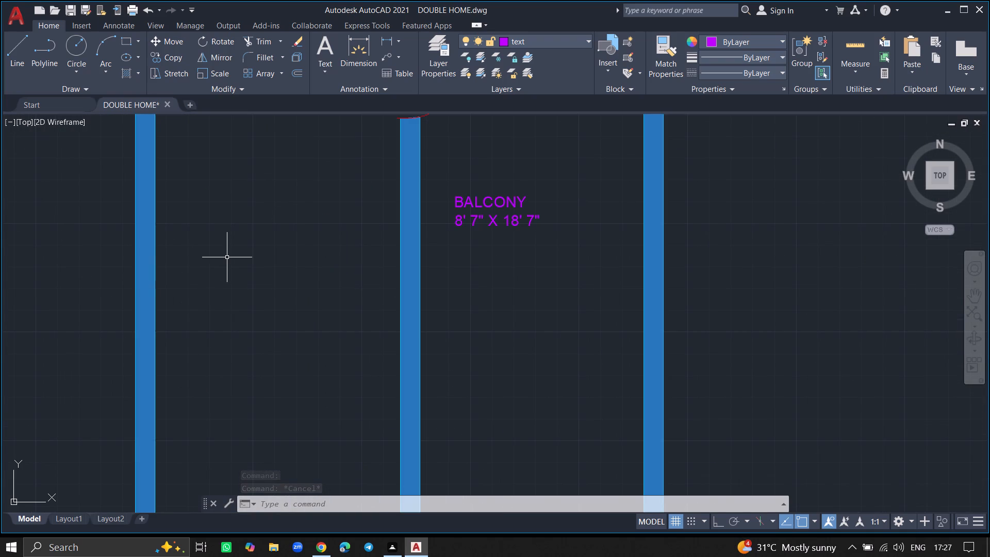
{"action": "key", "text": "m"}
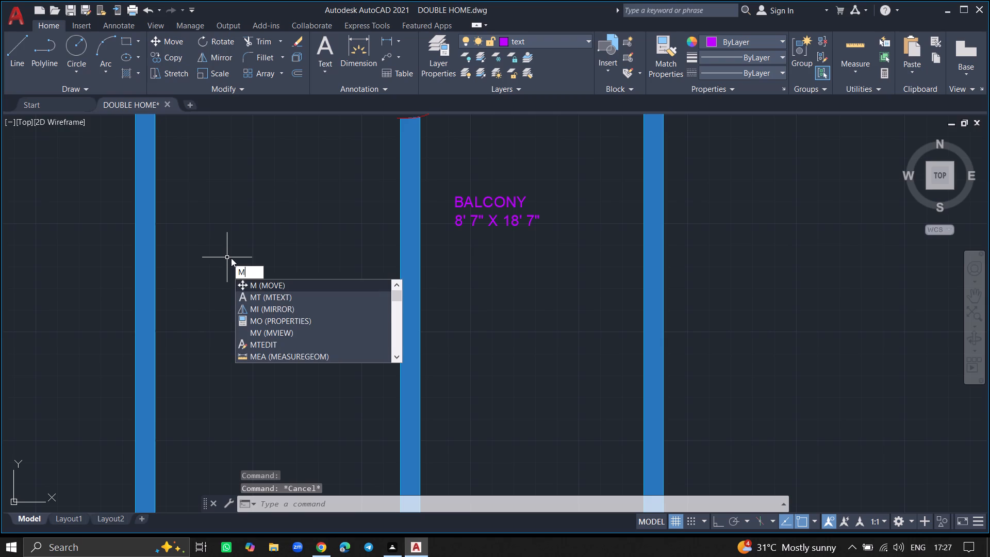
{"action": "left_click", "coordinate": [240, 291]}
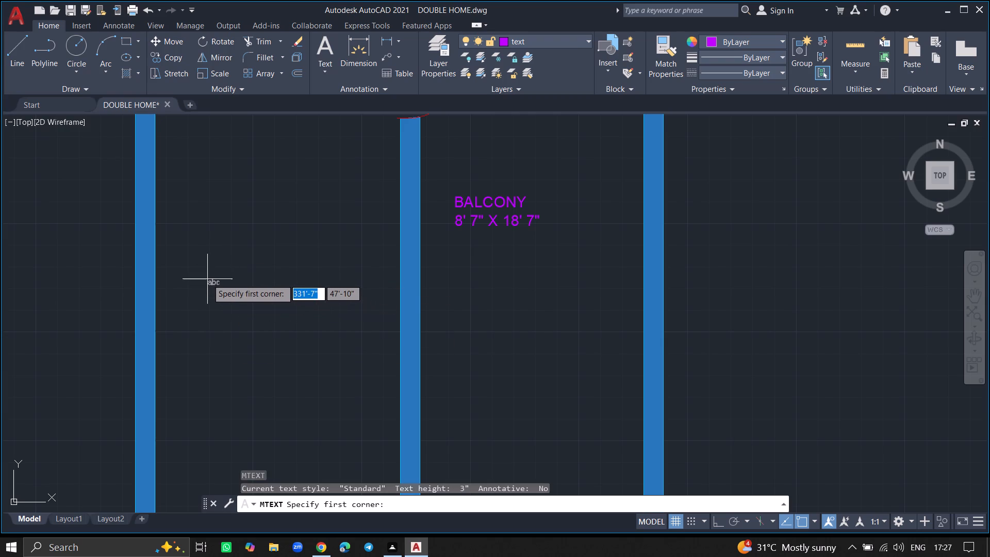
{"action": "left_click", "coordinate": [207, 278]}
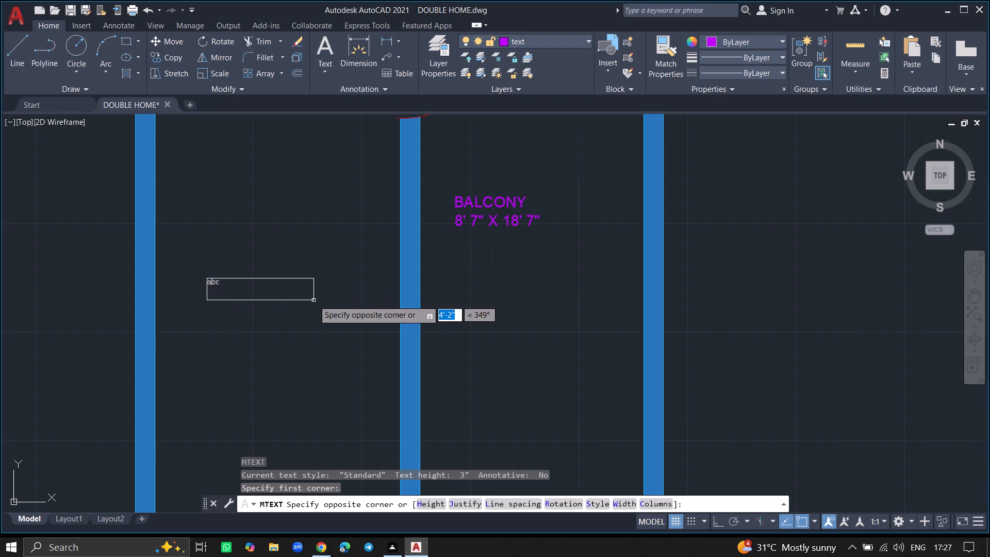
{"action": "left_click", "coordinate": [313, 300]}
{"action": "type", "text": "LIVING"}
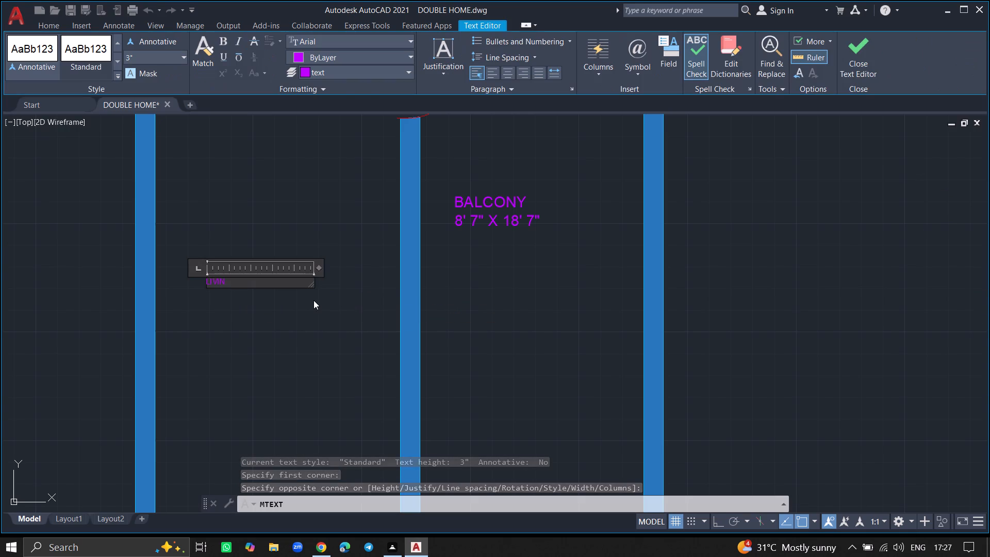
{"action": "key", "text": "space"}
{"action": "key", "text": "Return"}
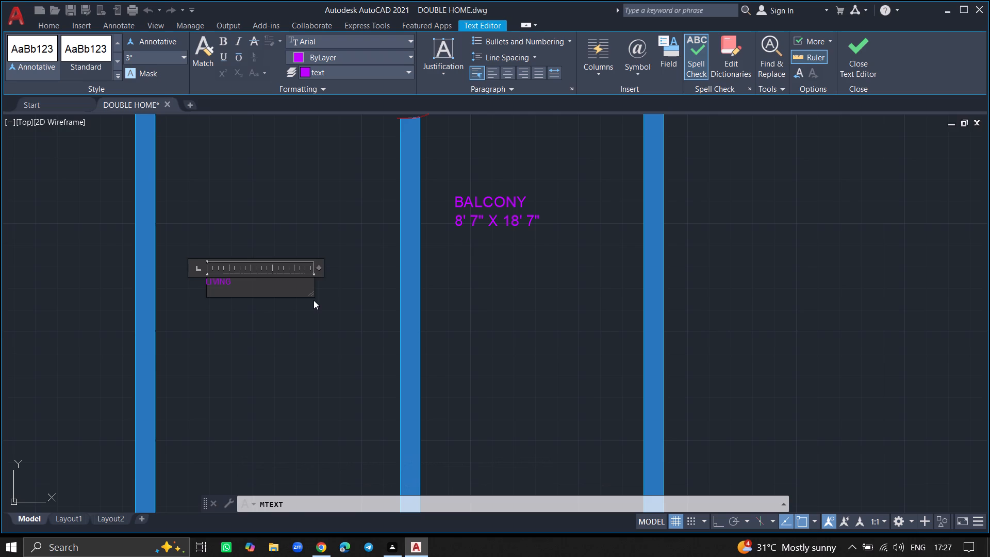
{"action": "key", "text": "BackSpace"}
{"action": "type", "text": "ROOM"}
{"action": "key", "text": "space"}
{"action": "key", "text": "Return"}
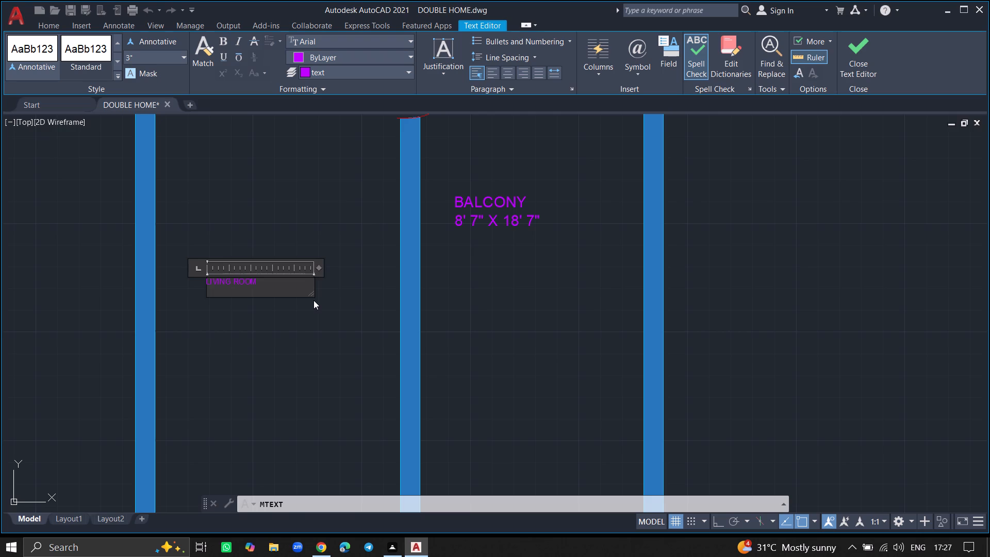
Add the size 10' 0" X 18' 7" as a second line of the LIVING ROOM label and finish the text.
{"action": "key", "text": "1"}
{"action": "type", "text": "0' 0\""}
{"action": "scroll", "coordinate": [313, 300], "scroll_direction": "up", "scroll_amount": 4, "text": "ctrl"}
{"action": "scroll", "coordinate": [313, 300], "scroll_direction": "down", "scroll_amount": 5, "text": "ctrl"}
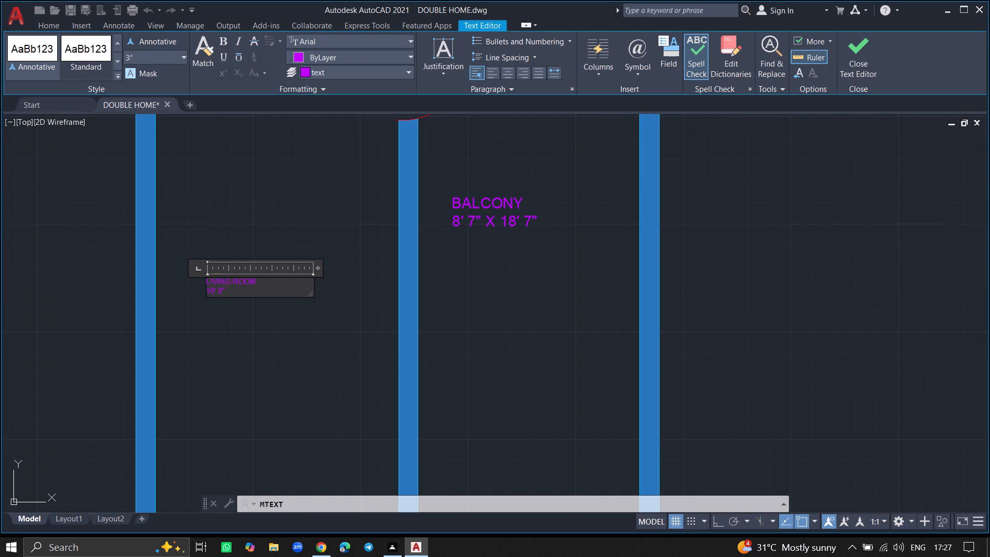
{"action": "key", "text": "space"}
{"action": "scroll", "coordinate": [239, 292], "scroll_direction": "up", "scroll_amount": 4, "text": "ctrl"}
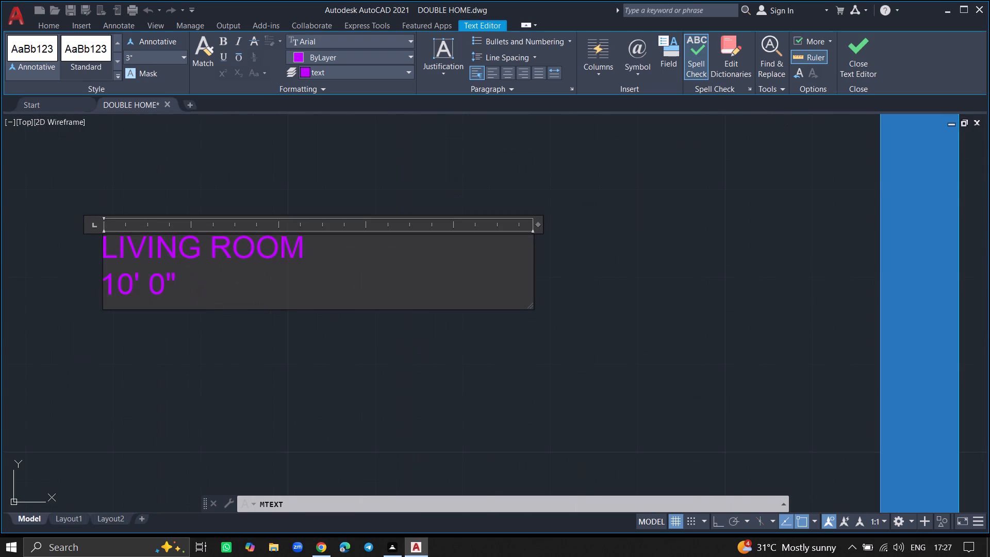
{"action": "type", "text": "X"}
{"action": "key", "text": "space"}
{"action": "key", "text": "1"}
{"action": "type", "text": "8'"}
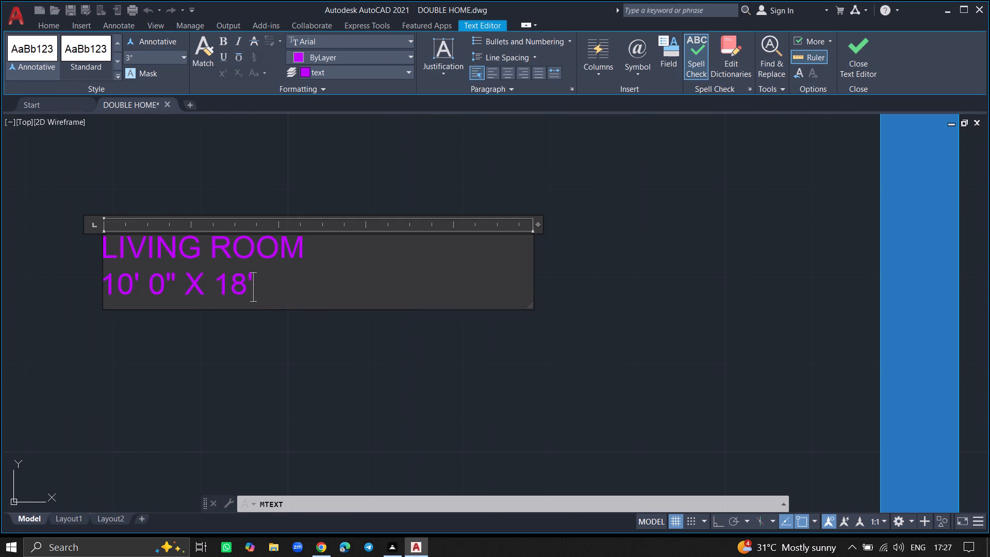
{"action": "key", "text": "space"}
{"action": "key", "text": "7"}
{"action": "key", "text": "shift+quotedbl"}
{"action": "left_click", "coordinate": [232, 327]}
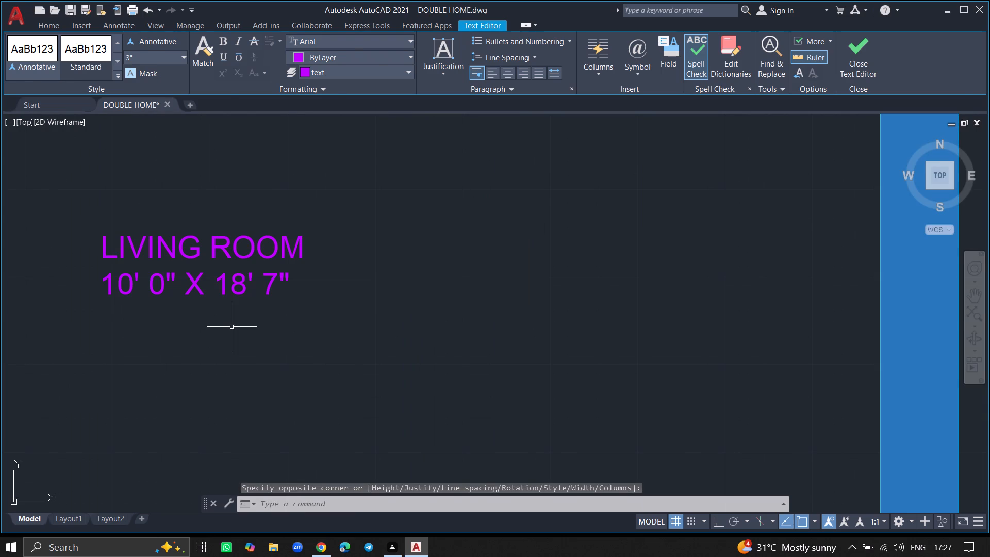
Set the text height of the new LIVING ROOM label to 5" and clear the selection.
{"action": "left_click", "coordinate": [232, 252]}
{"action": "left_click", "coordinate": [141, 316]}
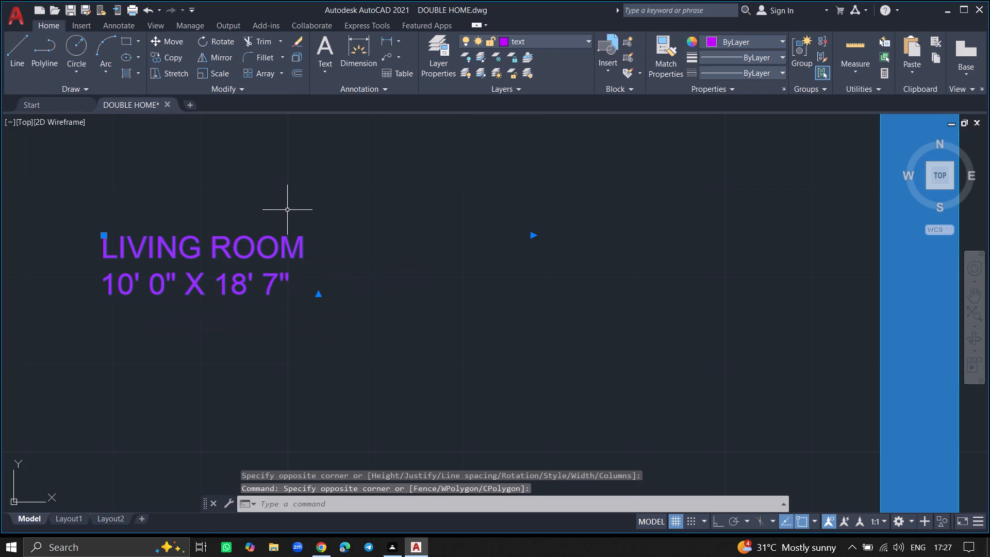
{"action": "key", "text": "p"}
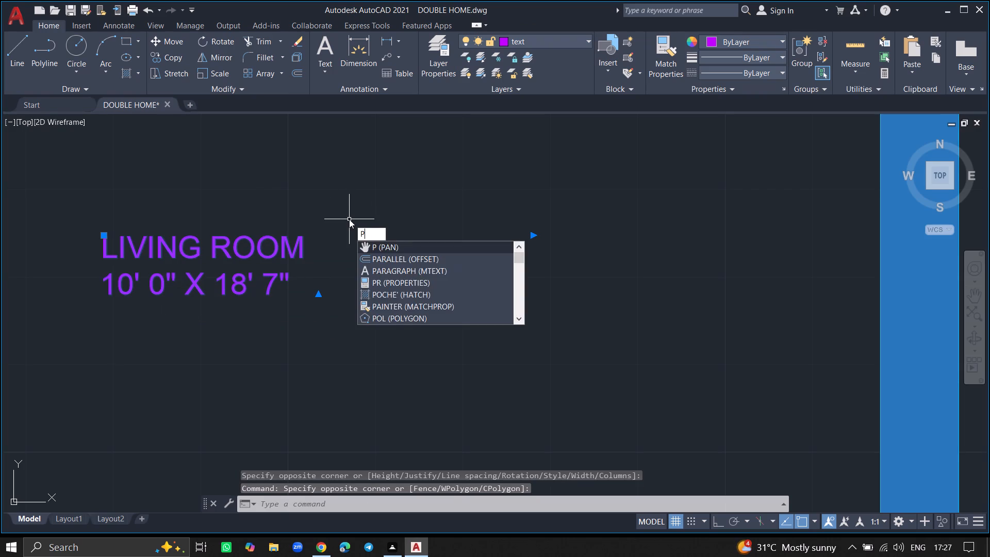
{"action": "key", "text": "r"}
{"action": "key", "text": "Return"}
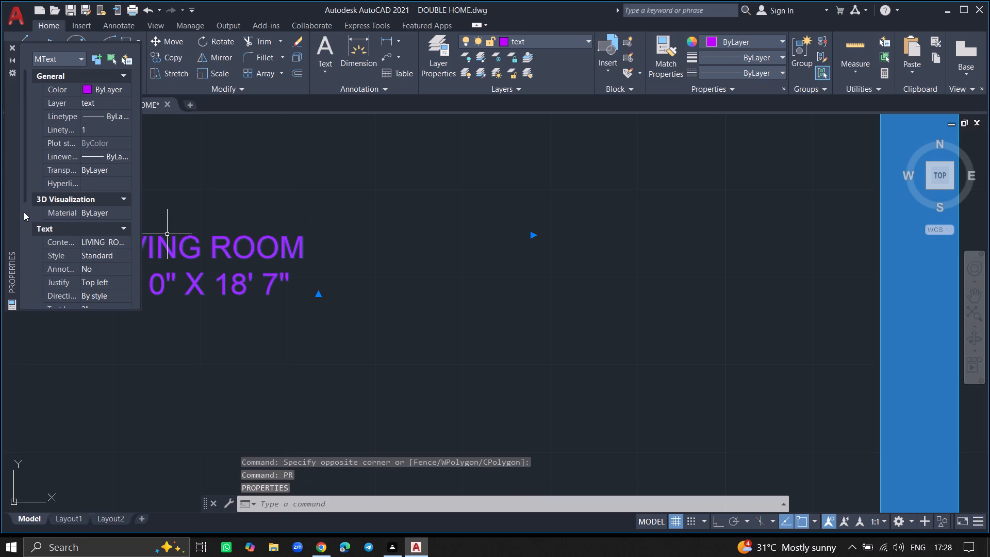
{"action": "left_click", "coordinate": [24, 211]}
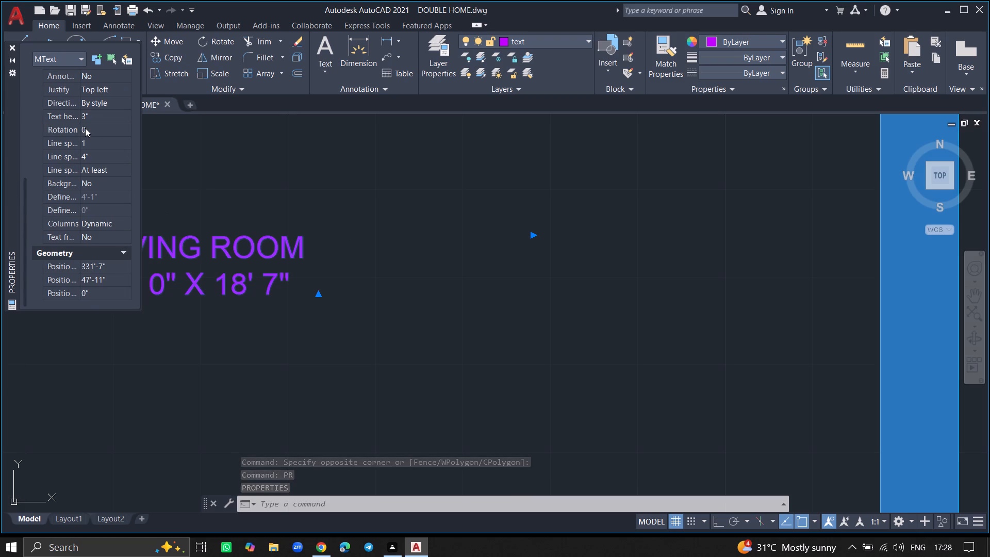
{"action": "left_click", "coordinate": [88, 113]}
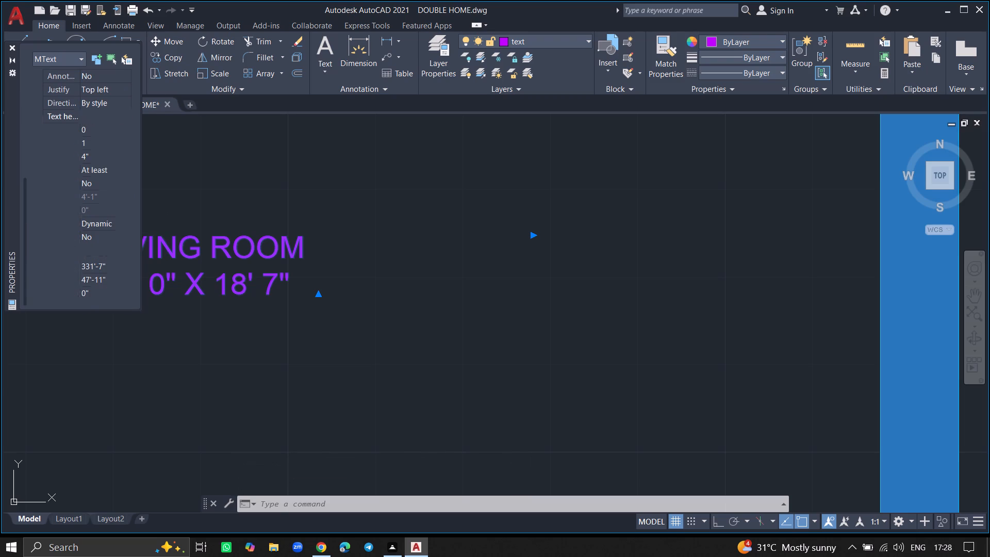
{"action": "key", "text": "BackSpace"}
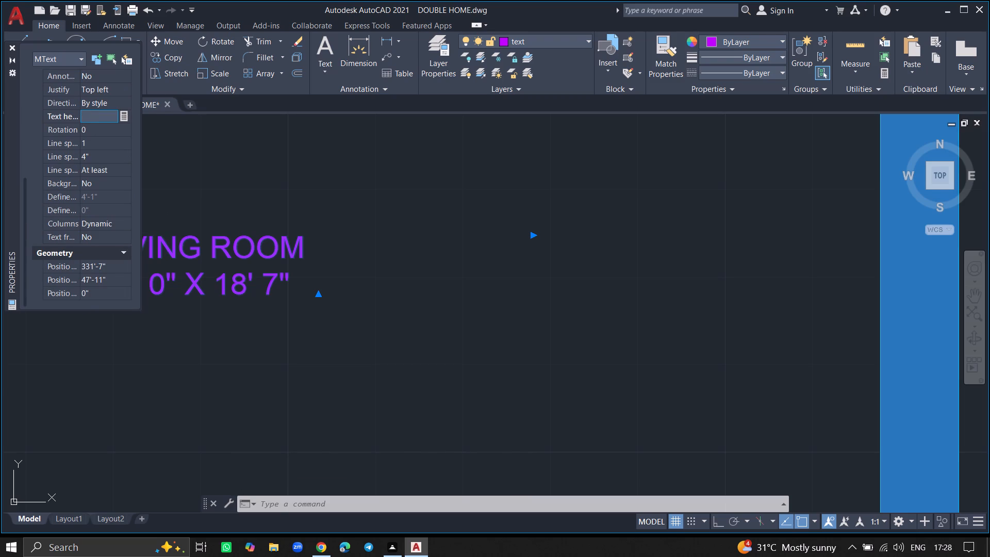
{"action": "key", "text": "5"}
{"action": "key", "text": "shift+quotedbl"}
{"action": "left_click", "coordinate": [183, 168]}
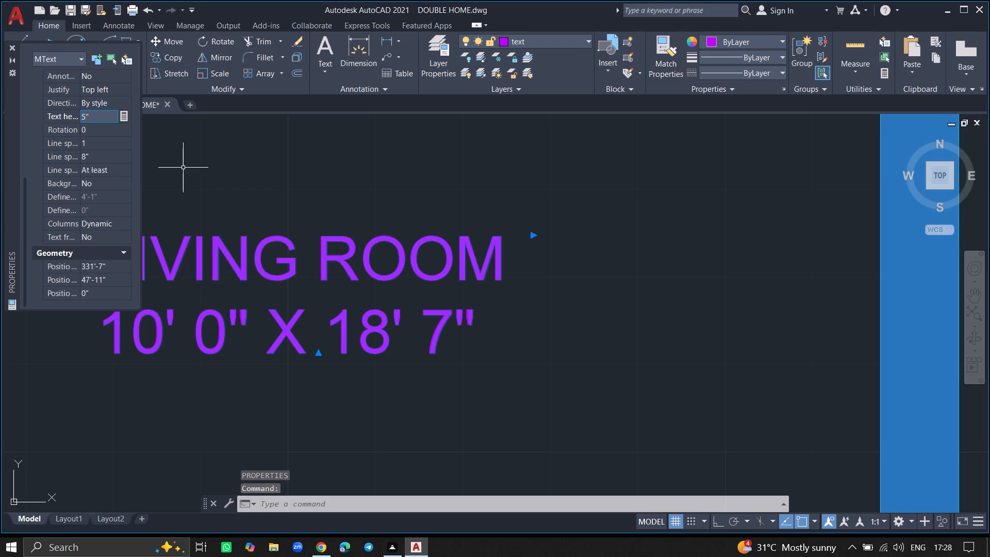
{"action": "left_click", "coordinate": [10, 46]}
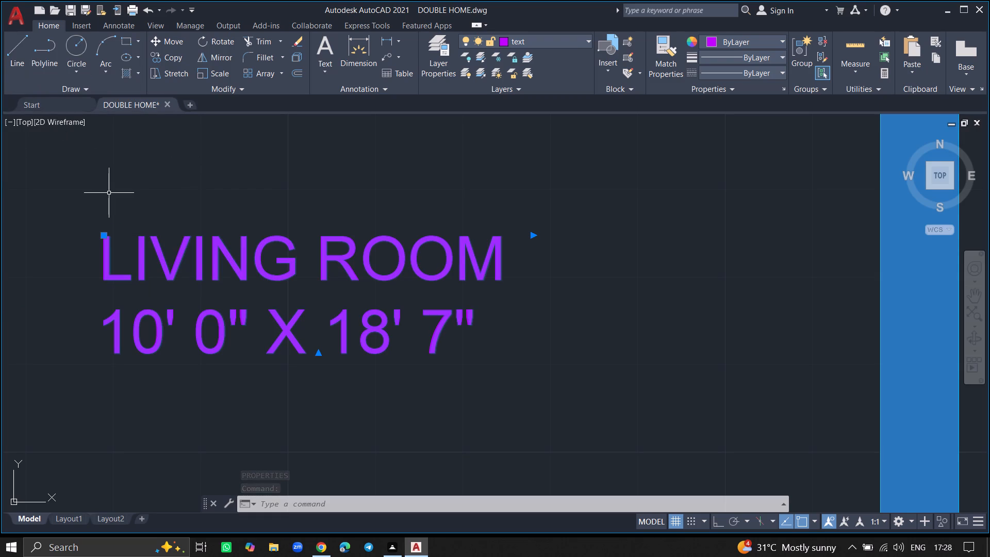
{"action": "key", "text": "Escape"}
Move the entire eastern floor plan northwest so it sits beside the plan with the garden and car.
{"action": "scroll", "coordinate": [109, 193], "scroll_direction": "down", "scroll_amount": 7, "text": "ctrl"}
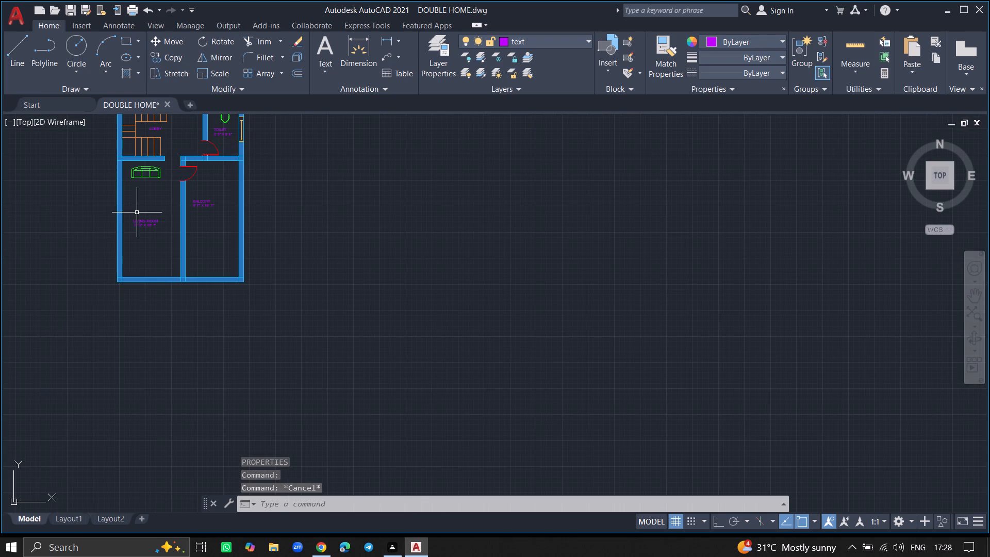
{"action": "scroll", "coordinate": [131, 206], "scroll_direction": "down", "scroll_amount": 1, "text": "ctrl"}
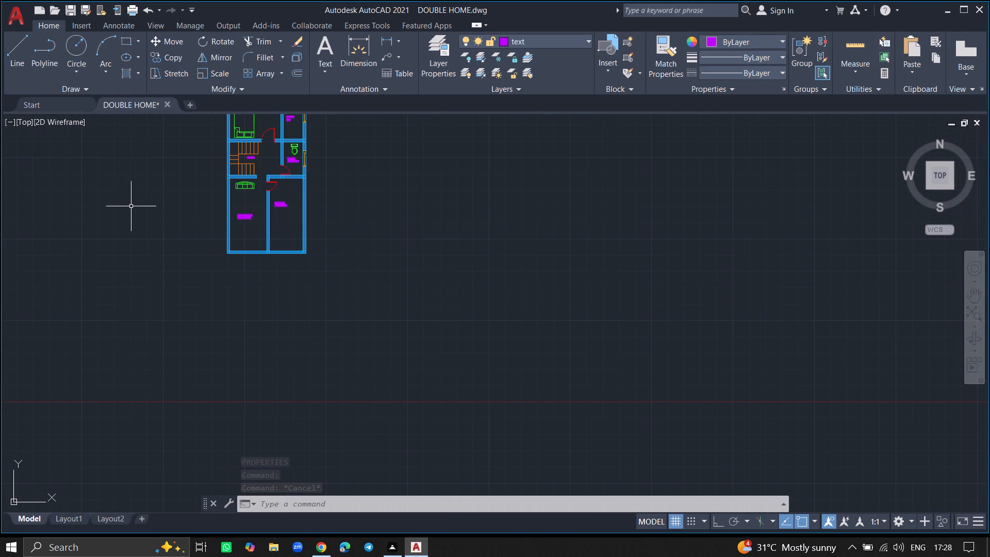
{"action": "scroll", "coordinate": [143, 187], "scroll_direction": "down", "scroll_amount": 6, "text": "ctrl"}
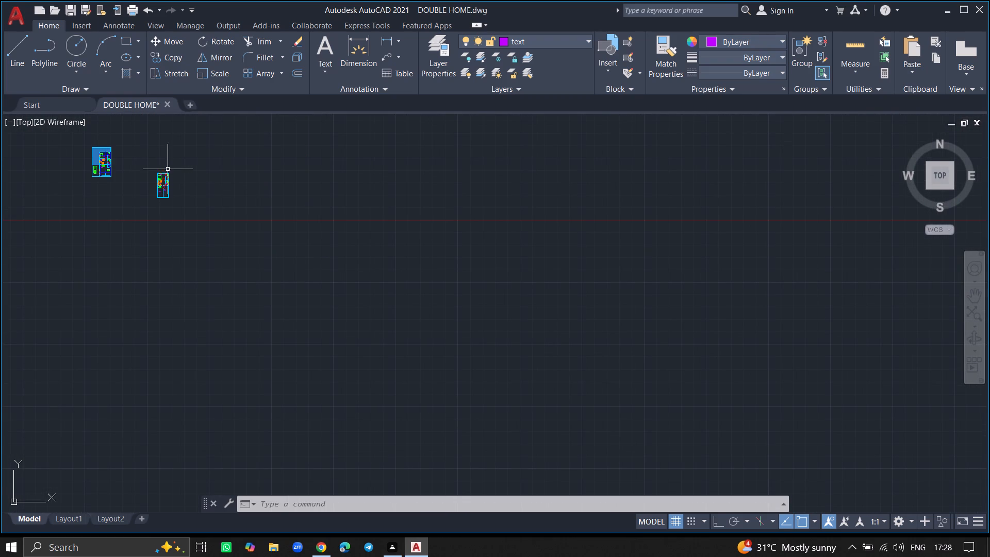
{"action": "left_click", "coordinate": [174, 168]}
{"action": "left_click", "coordinate": [136, 225]}
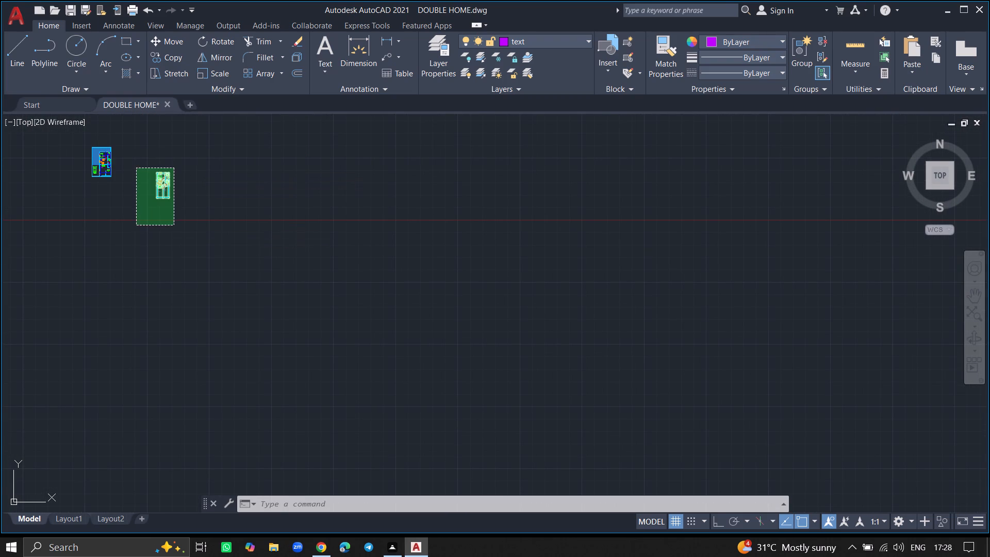
{"action": "type", "text": "MOVE"}
{"action": "key", "text": "Return"}
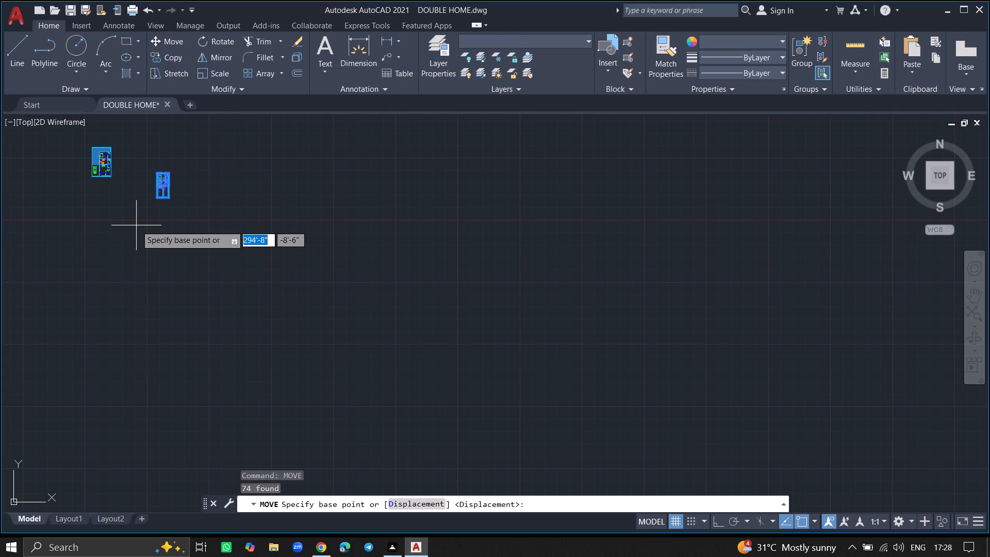
{"action": "left_click", "coordinate": [156, 187]}
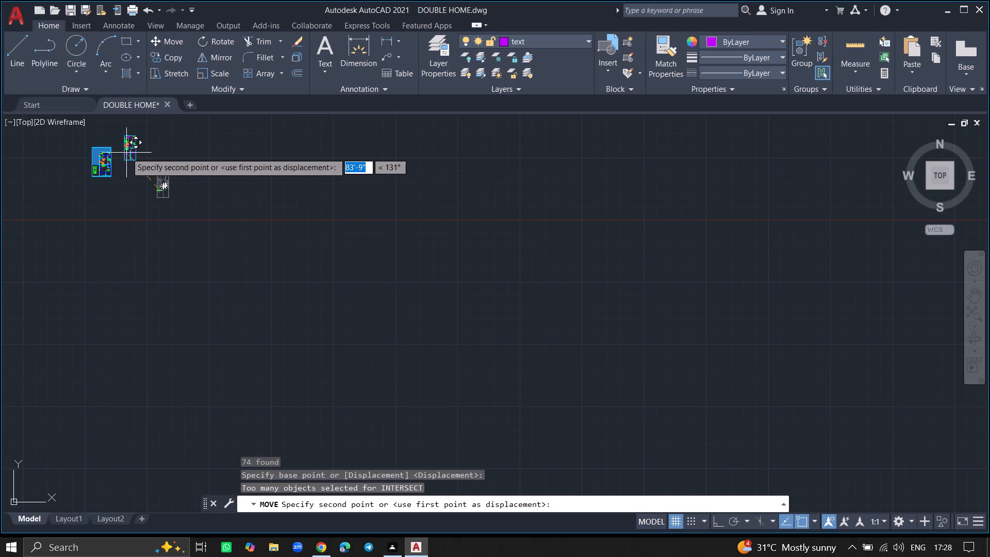
{"action": "scroll", "coordinate": [126, 159], "scroll_direction": "up", "scroll_amount": 2, "text": "ctrl"}
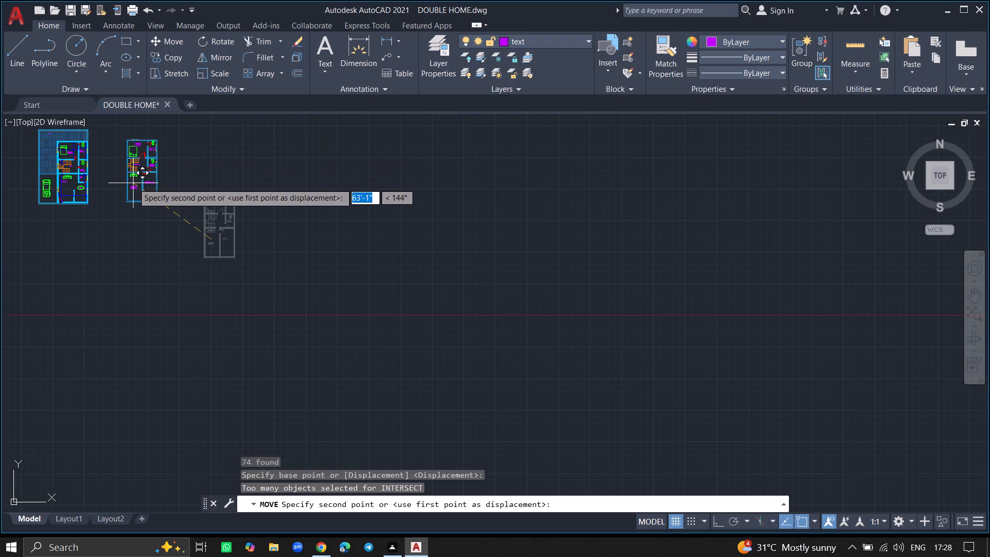
{"action": "left_click", "coordinate": [129, 183]}
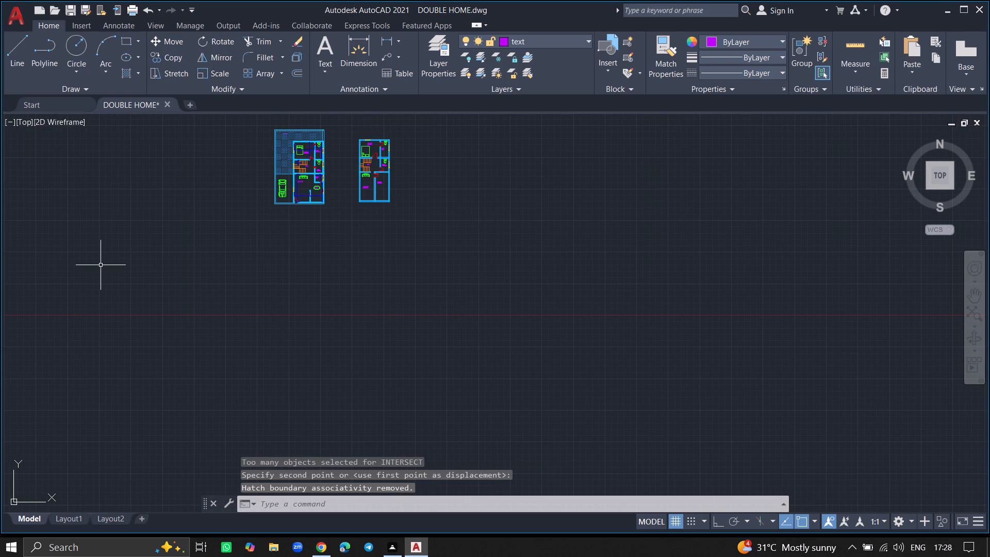
Save the drawing.
{"action": "key", "text": "ctrl+s"}
{"action": "key", "text": "ctrl+s"}
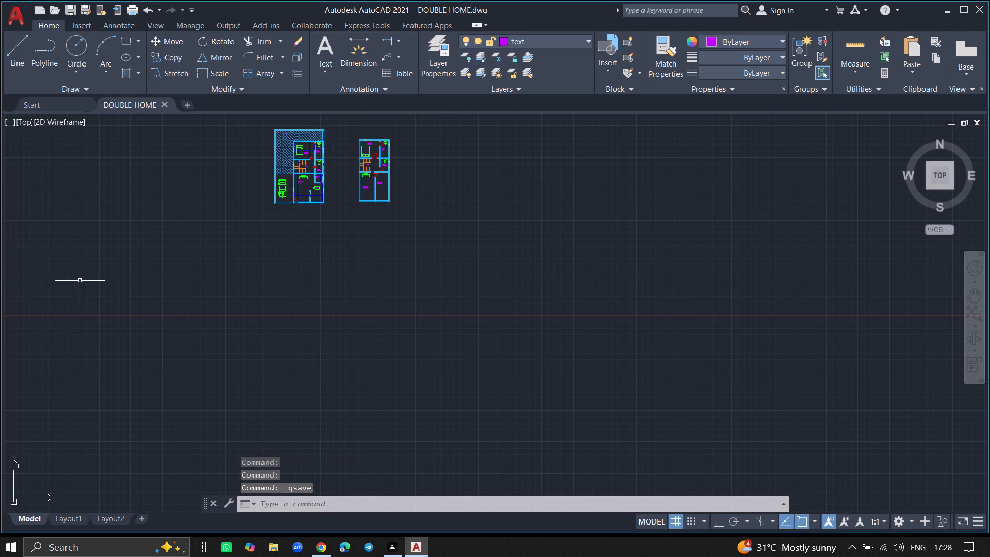
Move the entire eastern floor plan further west, leaving only a narrow gap to the garden plan.
{"action": "scroll", "coordinate": [294, 165], "scroll_direction": "up", "scroll_amount": 7, "text": "ctrl"}
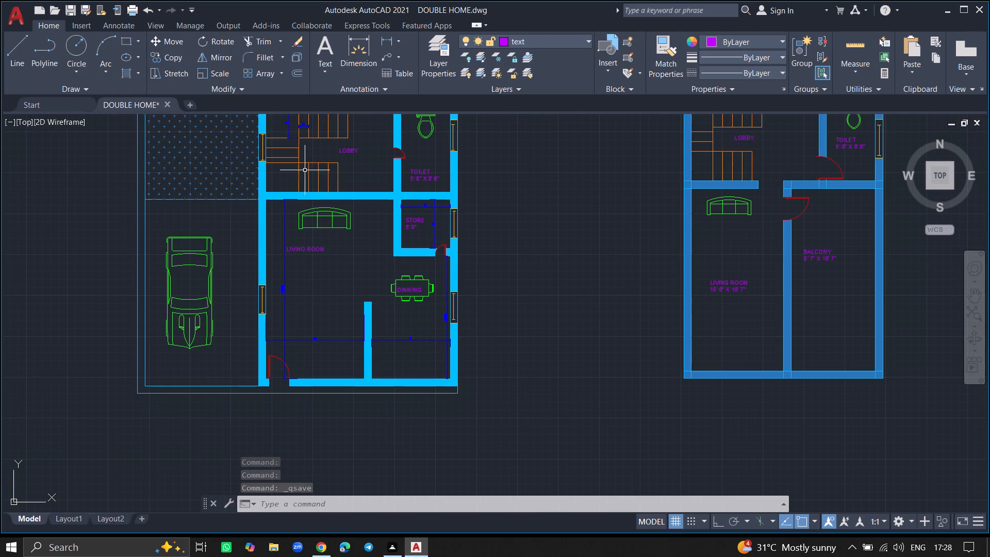
{"action": "scroll", "coordinate": [271, 132], "scroll_direction": "up", "scroll_amount": 3, "text": "ctrl"}
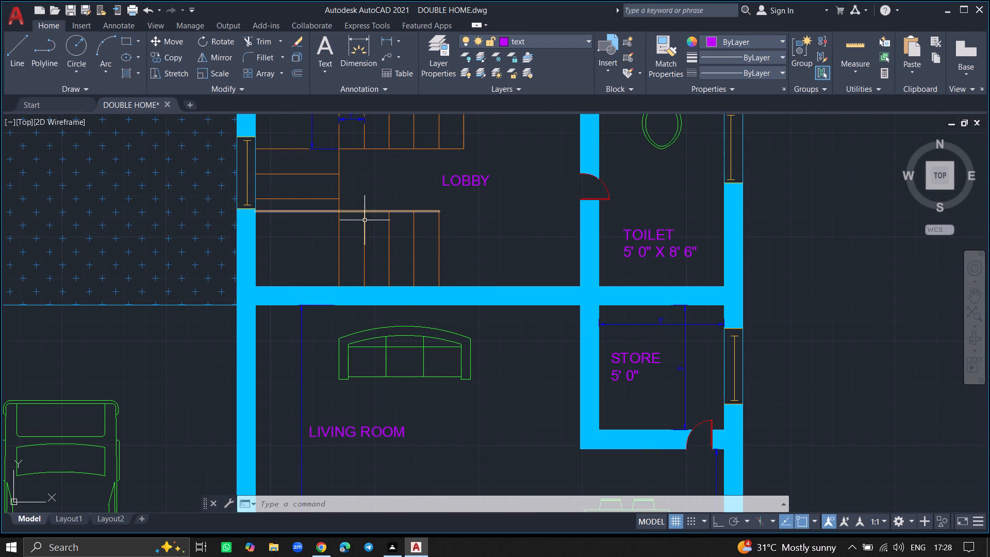
{"action": "scroll", "coordinate": [372, 316], "scroll_direction": "down", "scroll_amount": 2, "text": "ctrl"}
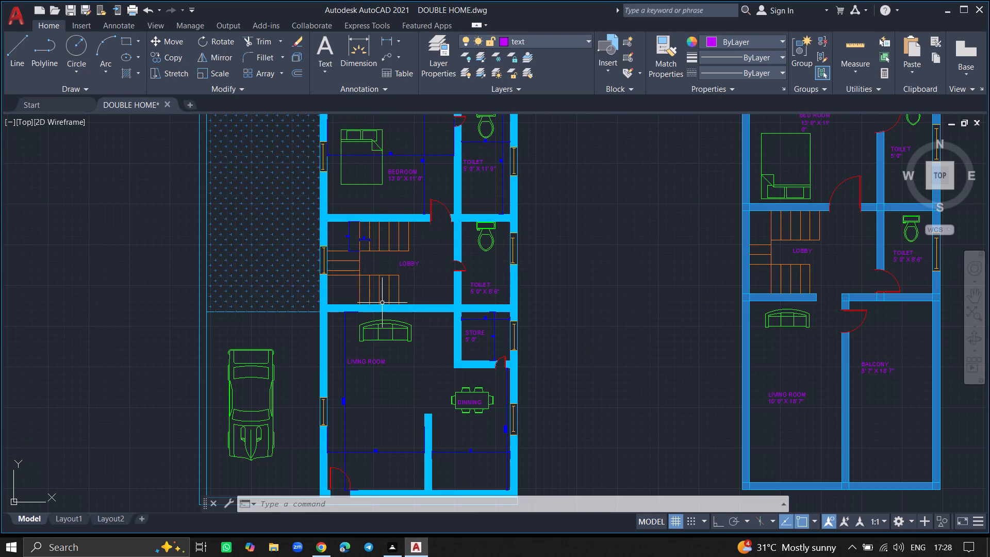
{"action": "scroll", "coordinate": [408, 366], "scroll_direction": "down", "scroll_amount": 3, "text": "ctrl"}
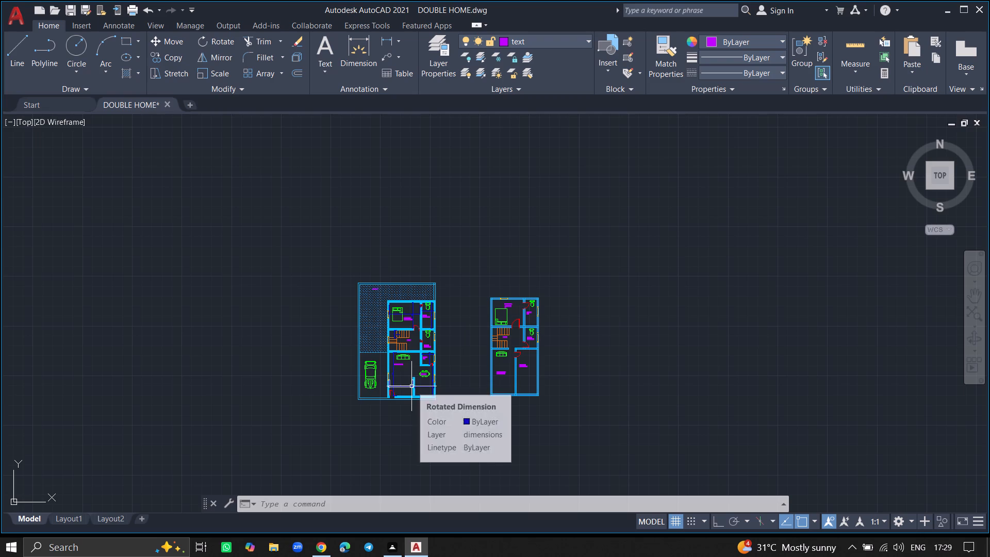
{"action": "left_click", "coordinate": [565, 283]}
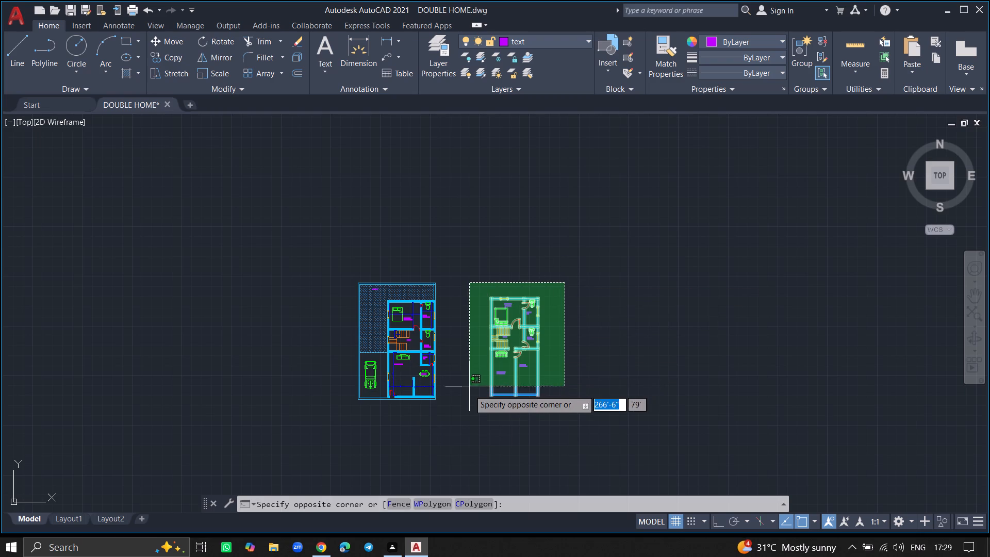
{"action": "left_click", "coordinate": [459, 413]}
{"action": "type", "text": "MO"}
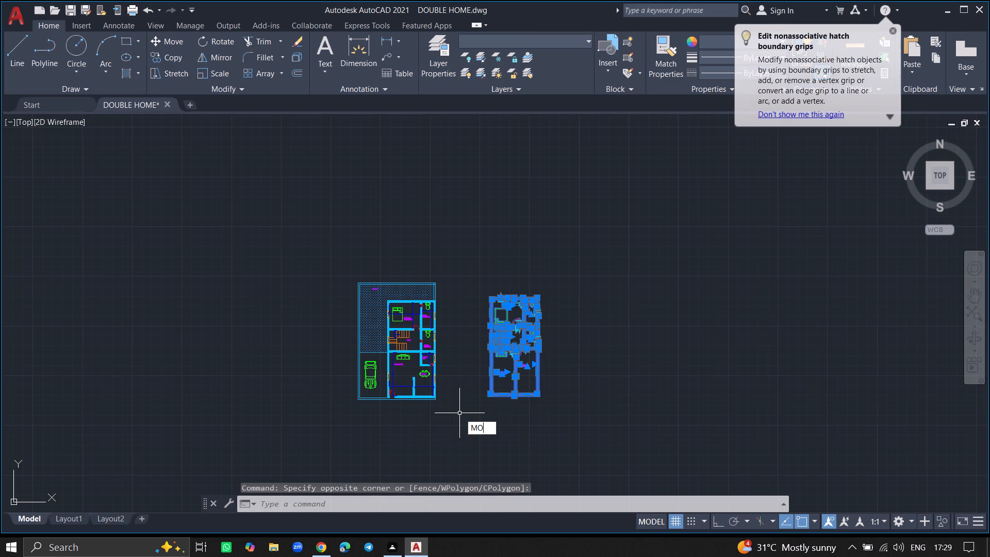
{"action": "type", "text": "VE"}
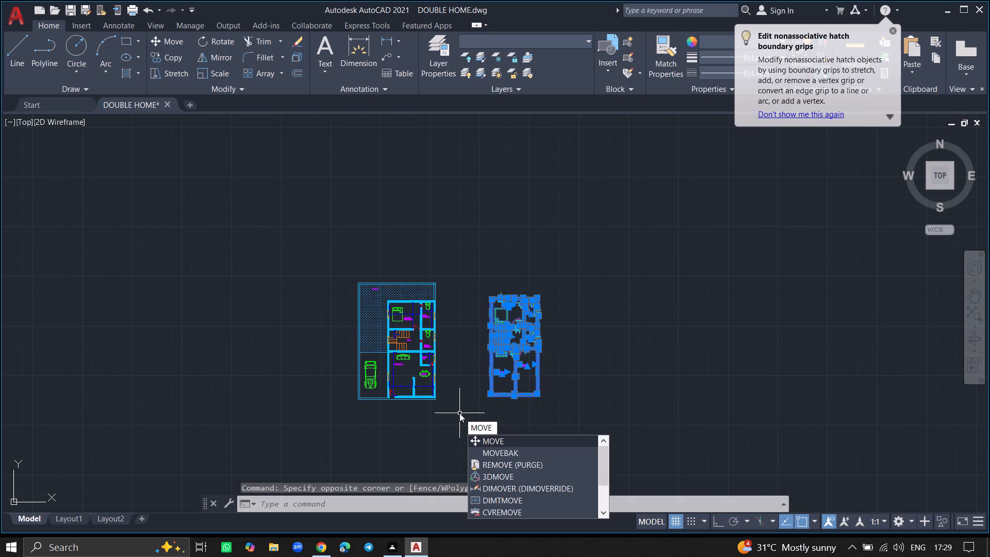
{"action": "key", "text": "Return"}
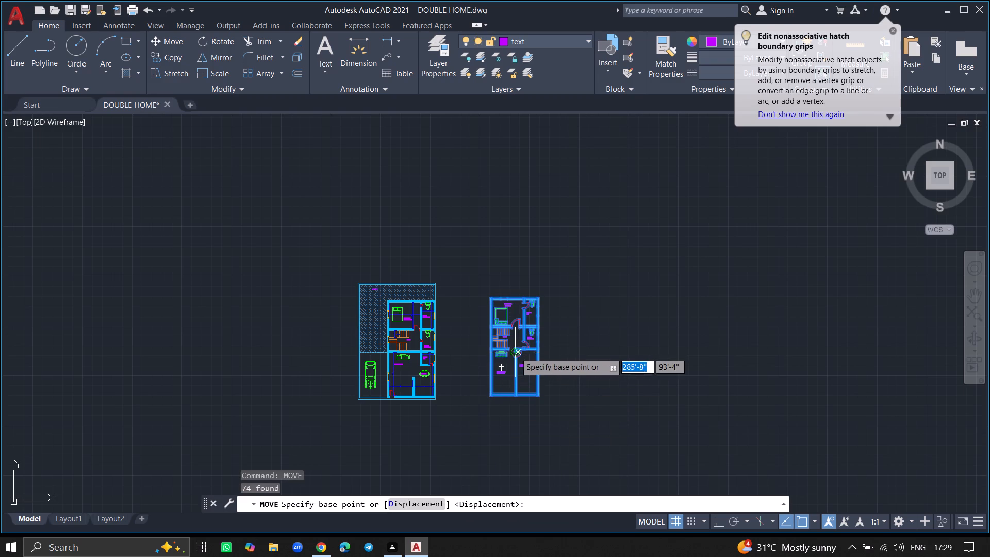
{"action": "left_click", "coordinate": [515, 352]}
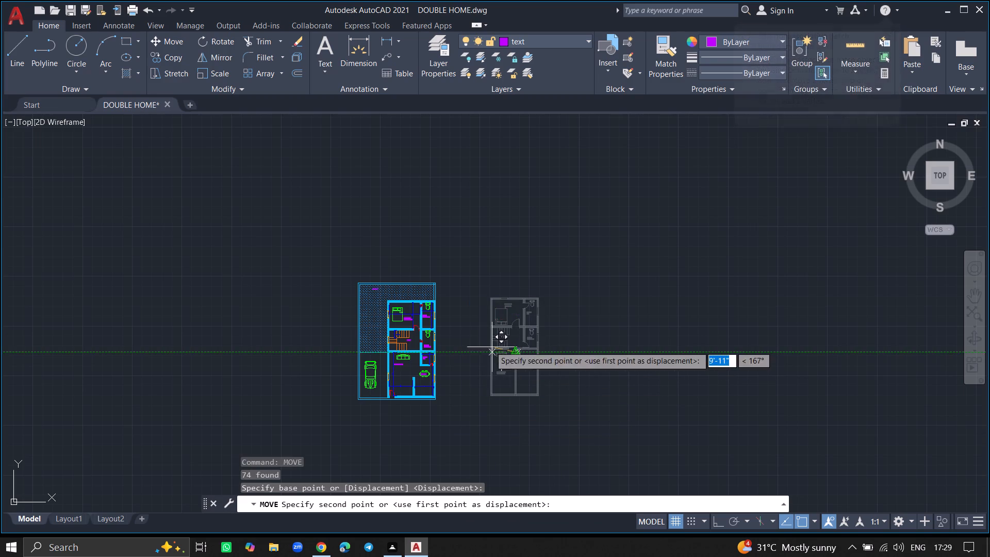
{"action": "left_click", "coordinate": [478, 348]}
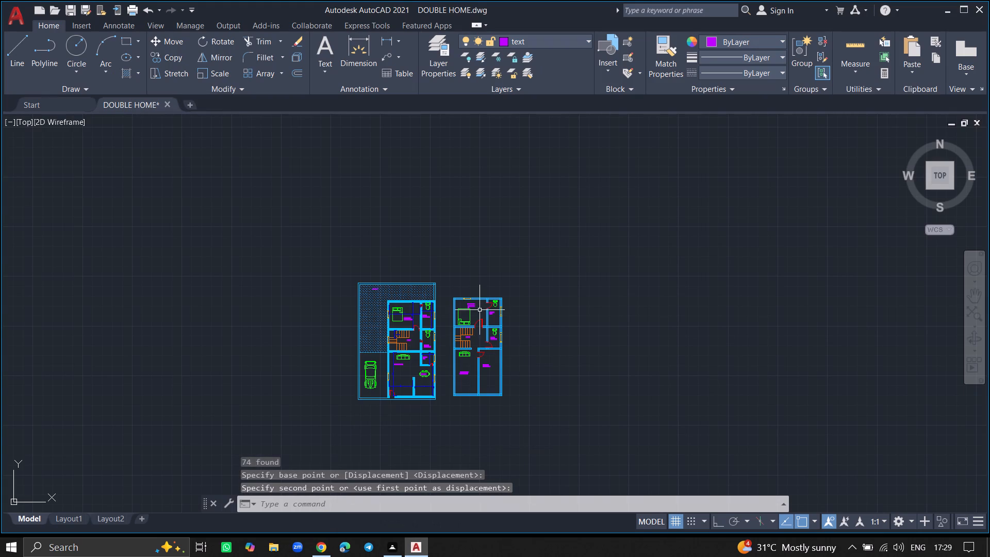
Make the dimensions layer current and close the layer manager.
{"action": "scroll", "coordinate": [474, 302], "scroll_direction": "up", "scroll_amount": 7, "text": "ctrl"}
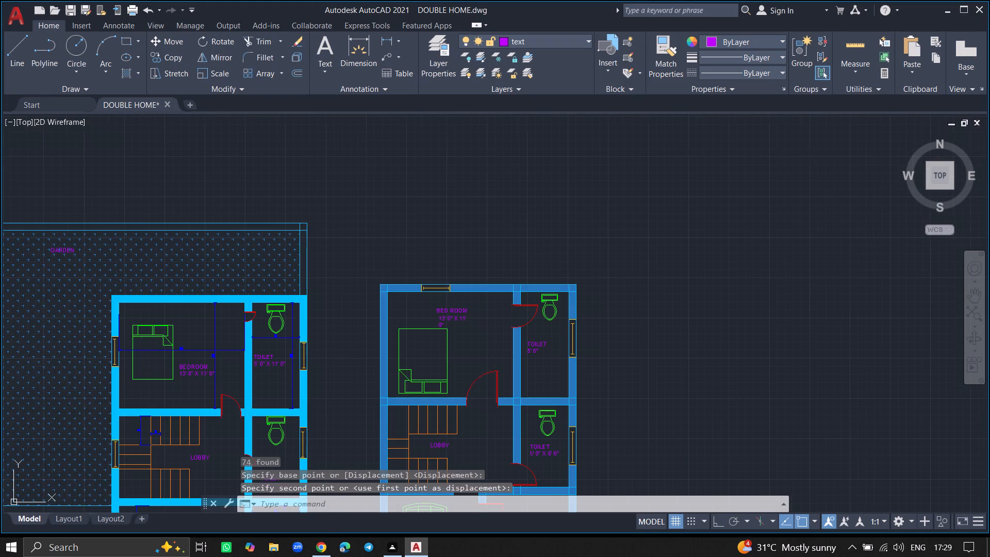
{"action": "double_click", "coordinate": [428, 58]}
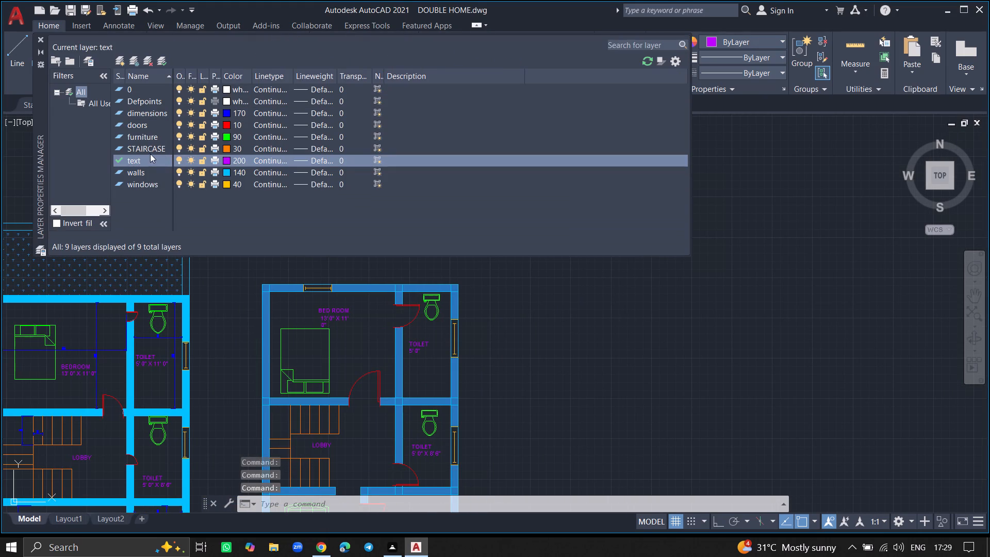
{"action": "double_click", "coordinate": [135, 113]}
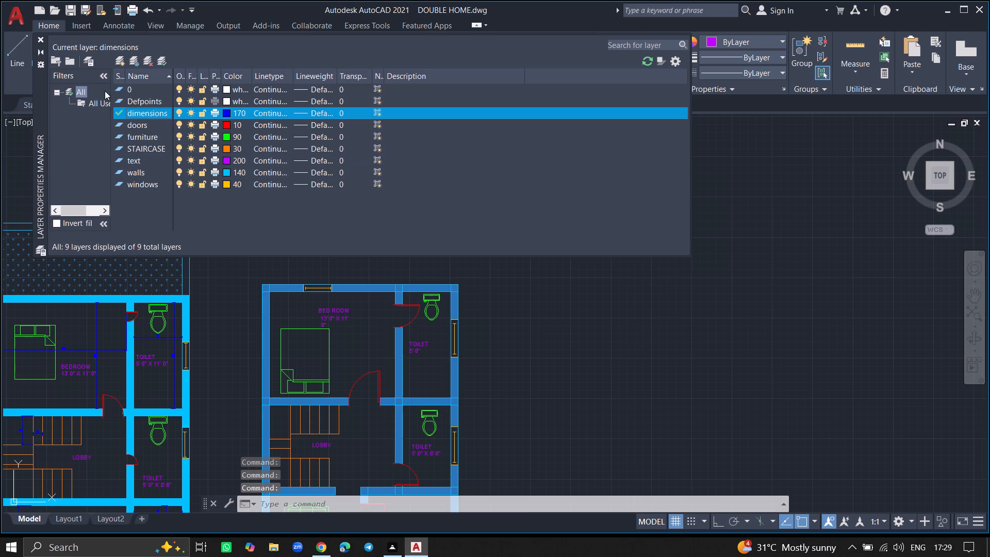
{"action": "left_click", "coordinate": [40, 38]}
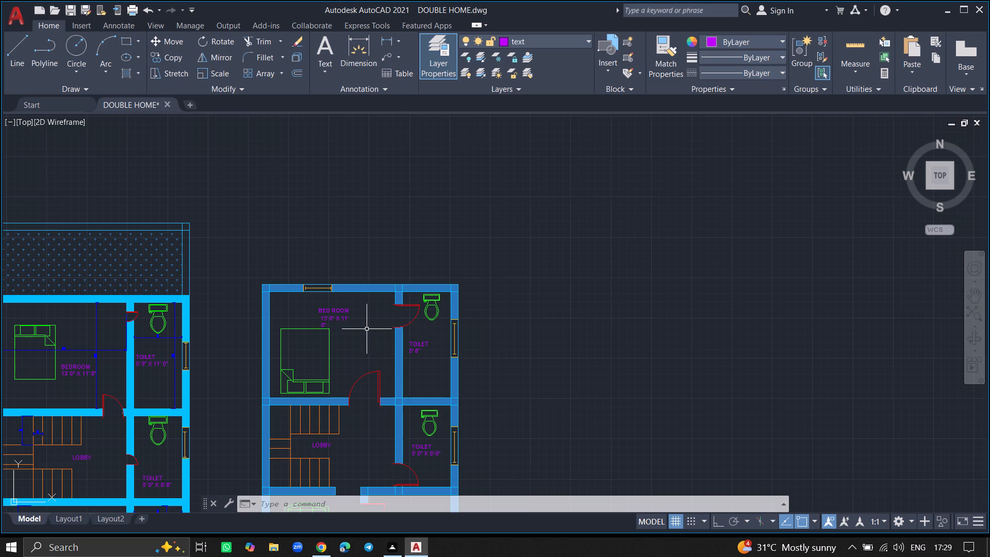
Add a linear dimension across the eastern plan's bedroom, from the east wall to the west wall, just south of the north wall.
{"action": "scroll", "coordinate": [367, 330], "scroll_direction": "up", "scroll_amount": 2, "text": "ctrl"}
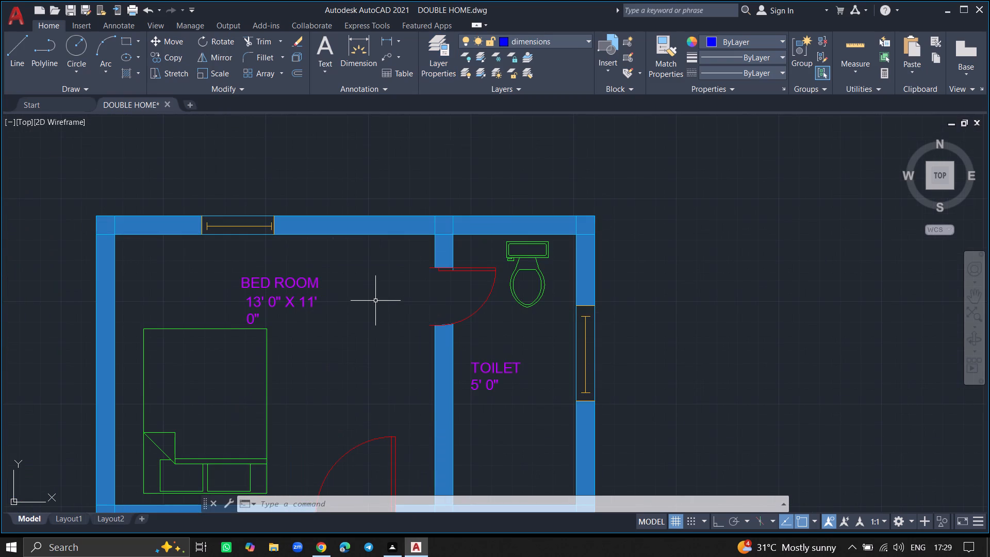
{"action": "type", "text": "DIM"}
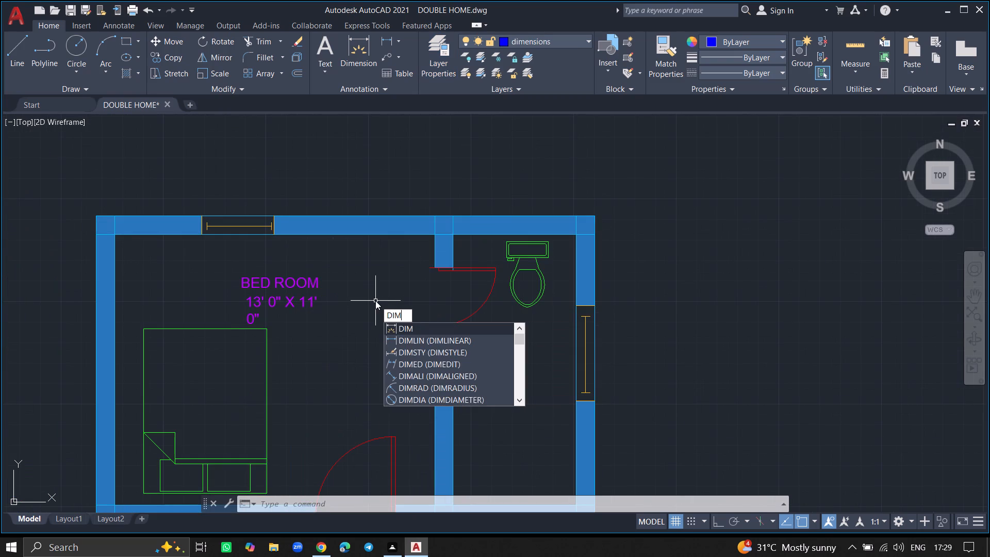
{"action": "left_click", "coordinate": [395, 337]}
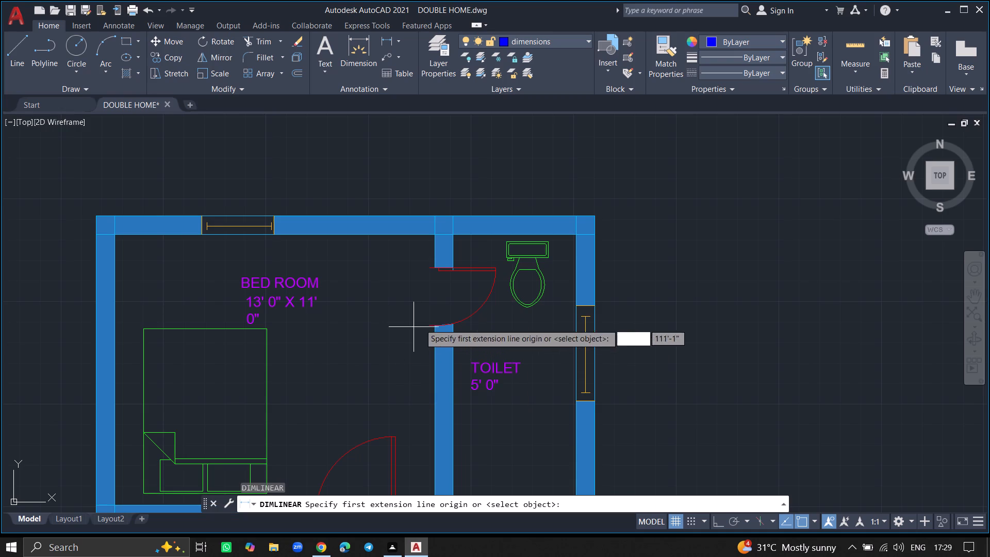
{"action": "left_click", "coordinate": [435, 255]}
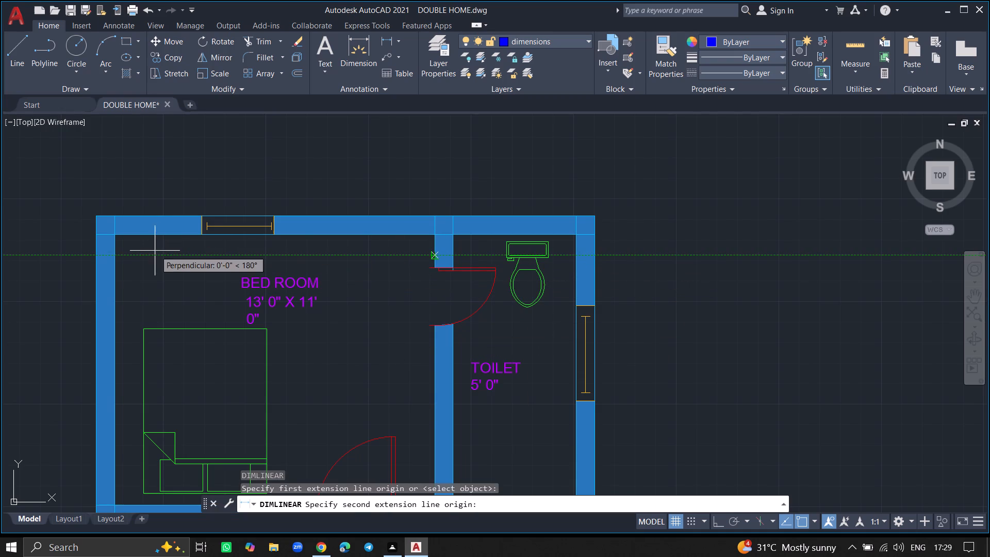
{"action": "left_click", "coordinate": [114, 252]}
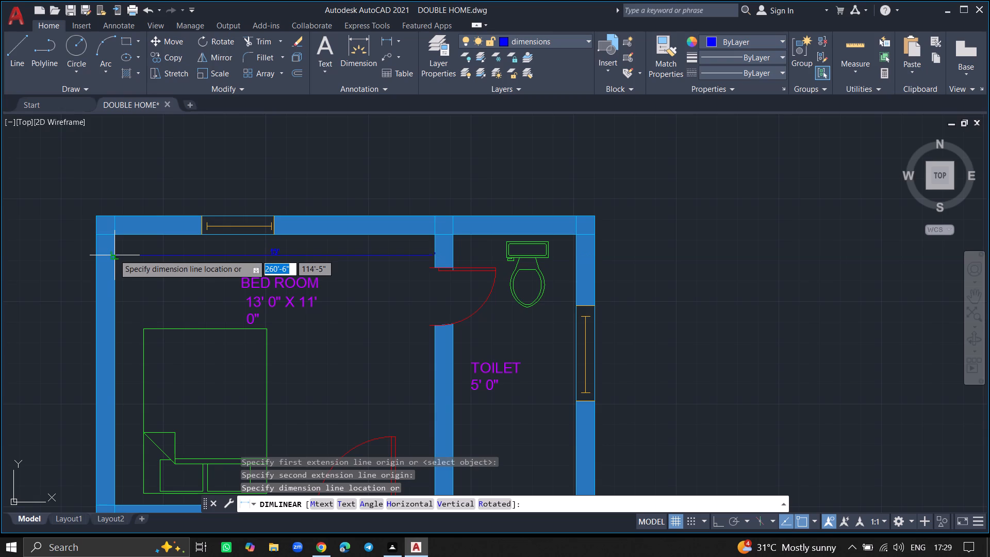
{"action": "left_click", "coordinate": [113, 259]}
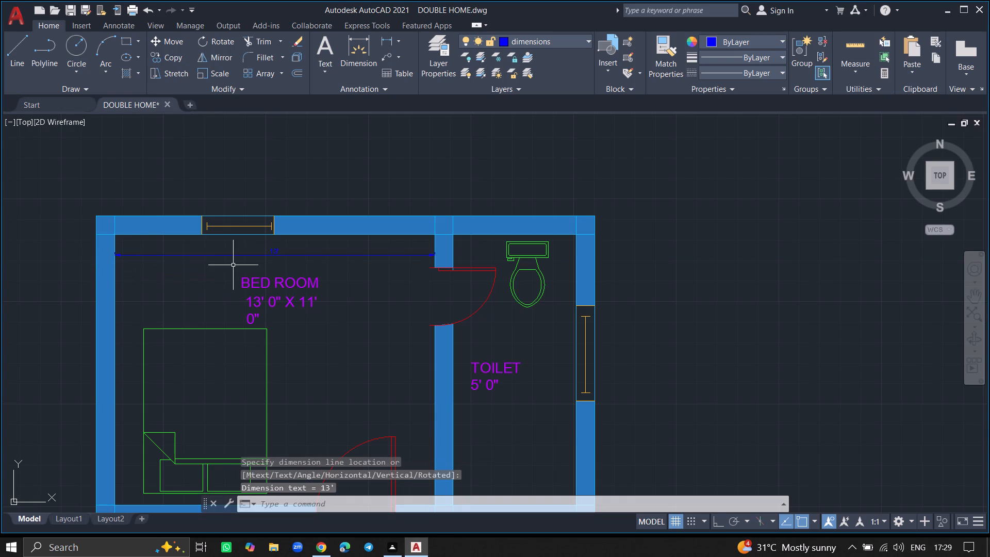
Add a vertical linear dimension between the bedroom's south and north inner wall faces, near its east wall.
{"action": "scroll", "coordinate": [263, 244], "scroll_direction": "up", "scroll_amount": 8, "text": "ctrl"}
{"action": "scroll", "coordinate": [263, 244], "scroll_direction": "down", "scroll_amount": 5, "text": "ctrl"}
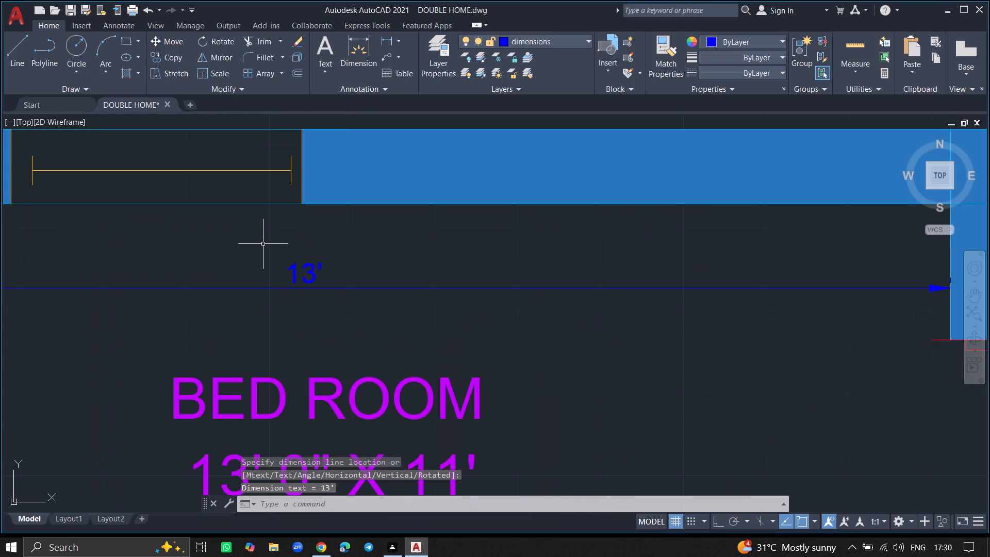
{"action": "scroll", "coordinate": [263, 244], "scroll_direction": "down", "scroll_amount": 3, "text": "ctrl"}
{"action": "scroll", "coordinate": [286, 310], "scroll_direction": "down", "scroll_amount": 5, "text": "ctrl"}
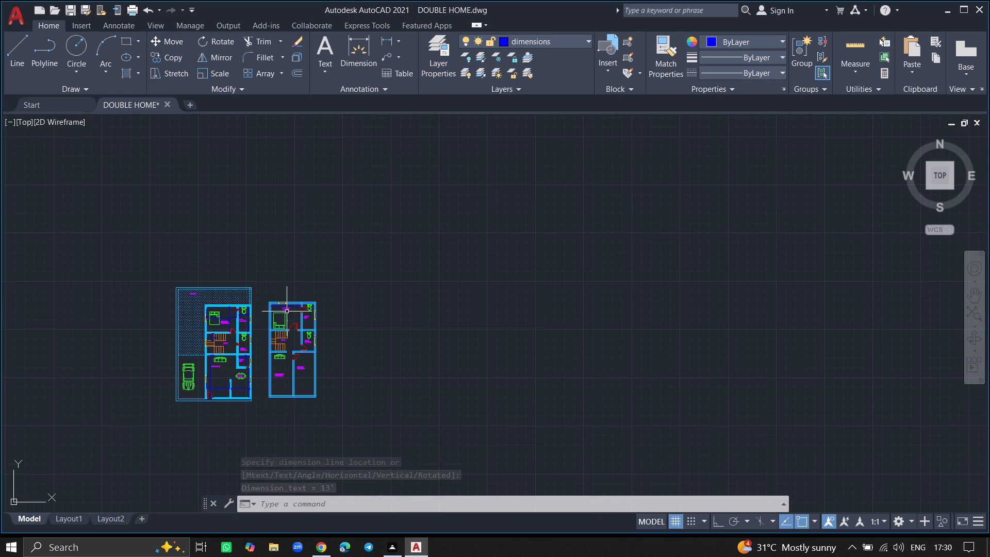
{"action": "scroll", "coordinate": [293, 325], "scroll_direction": "up", "scroll_amount": 2, "text": "ctrl"}
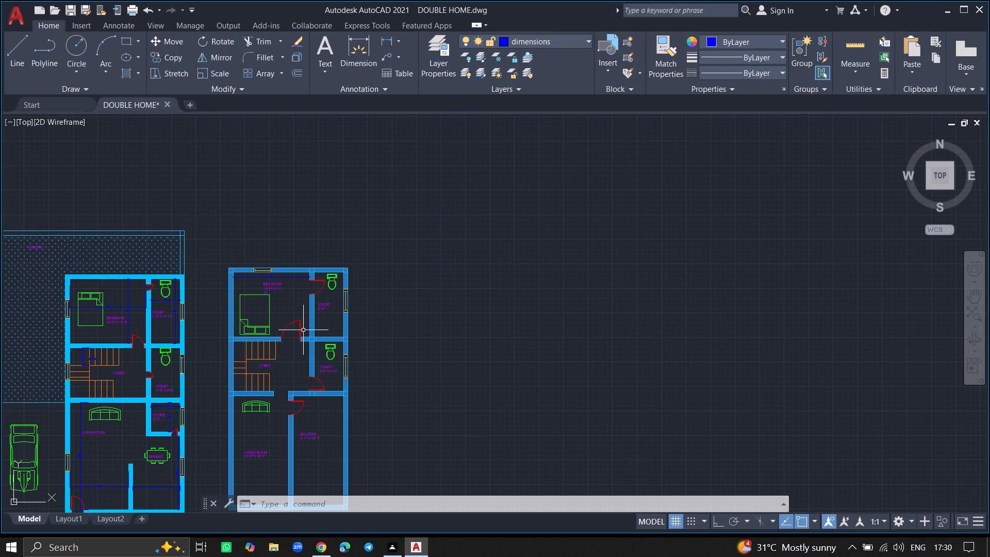
{"action": "scroll", "coordinate": [303, 330], "scroll_direction": "up", "scroll_amount": 5, "text": "ctrl"}
{"action": "key", "text": "d"}
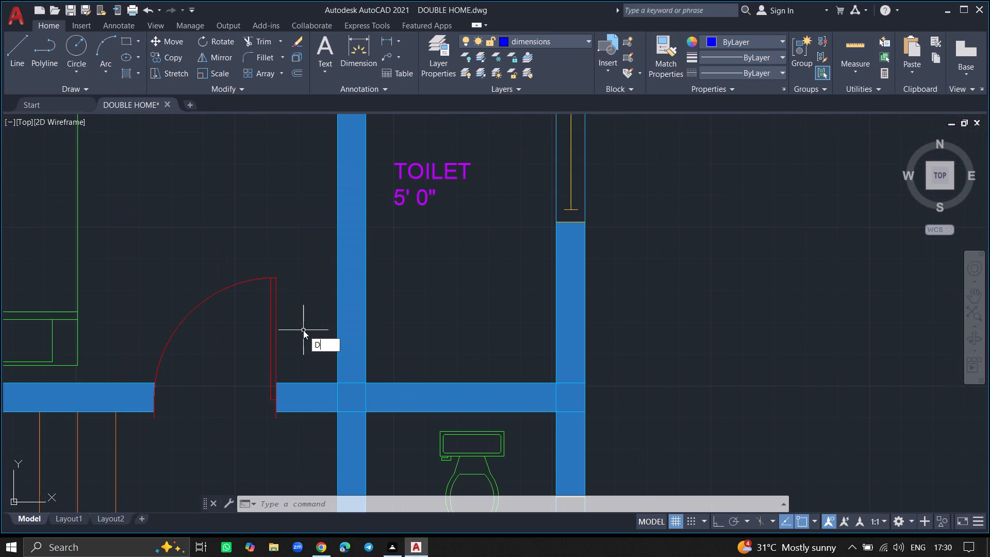
{"action": "type", "text": "IML"}
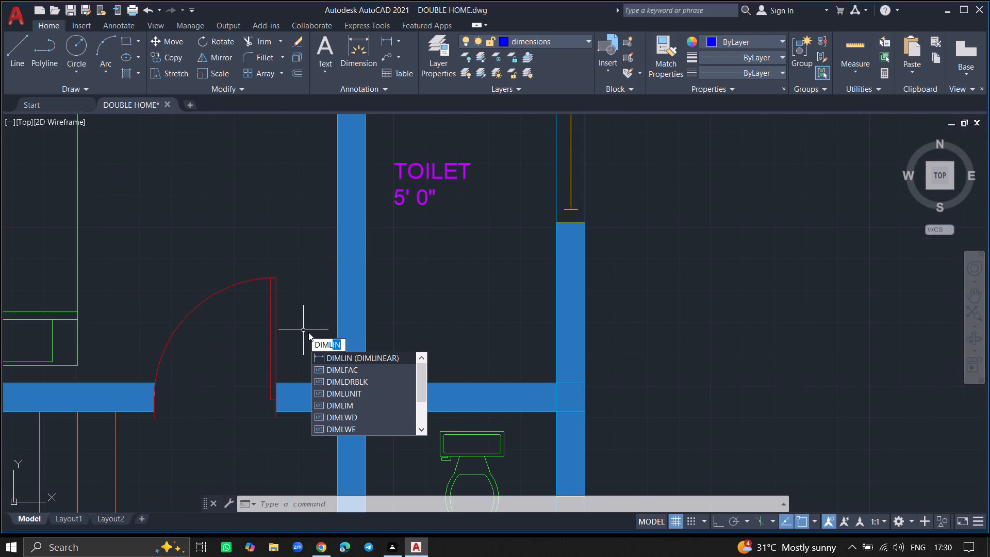
{"action": "left_click", "coordinate": [326, 355]}
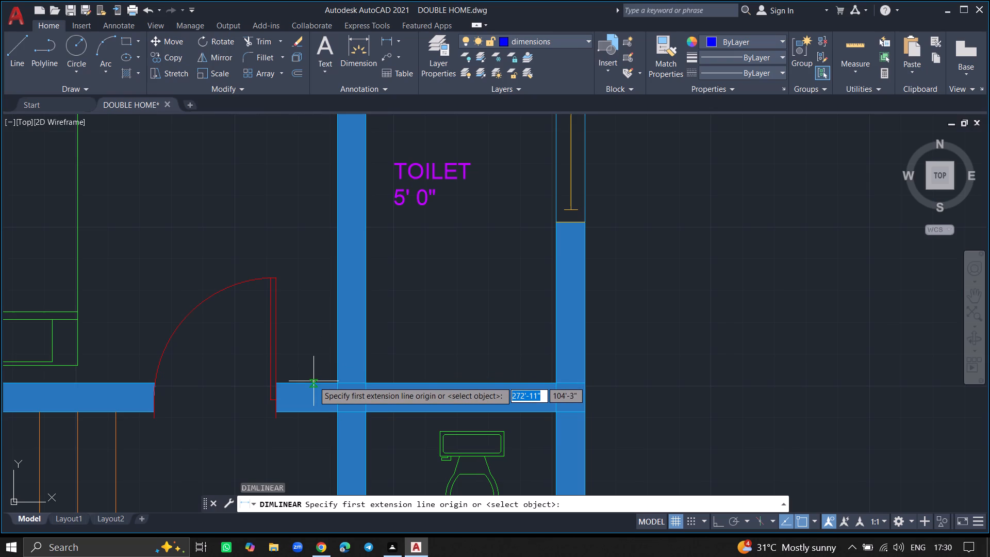
{"action": "left_click", "coordinate": [313, 381]}
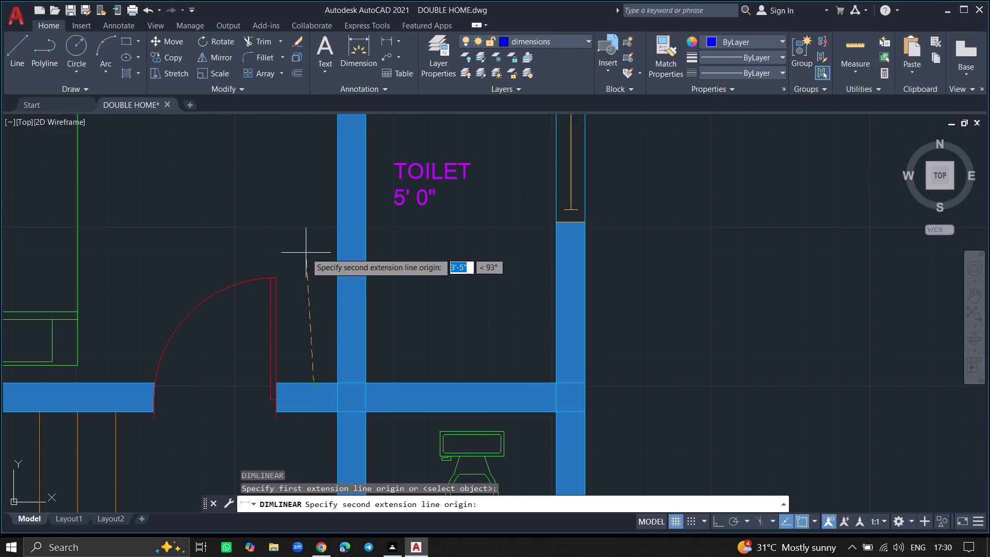
{"action": "scroll", "coordinate": [306, 253], "scroll_direction": "down", "scroll_amount": 3, "text": "ctrl"}
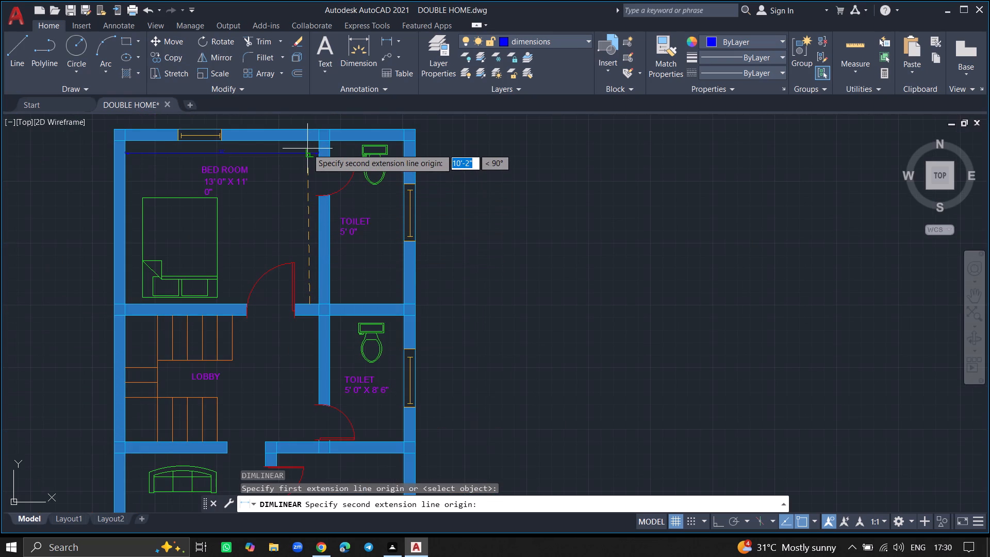
{"action": "scroll", "coordinate": [307, 146], "scroll_direction": "up", "scroll_amount": 5, "text": "ctrl"}
{"action": "scroll", "coordinate": [324, 132], "scroll_direction": "down", "scroll_amount": 6, "text": "ctrl"}
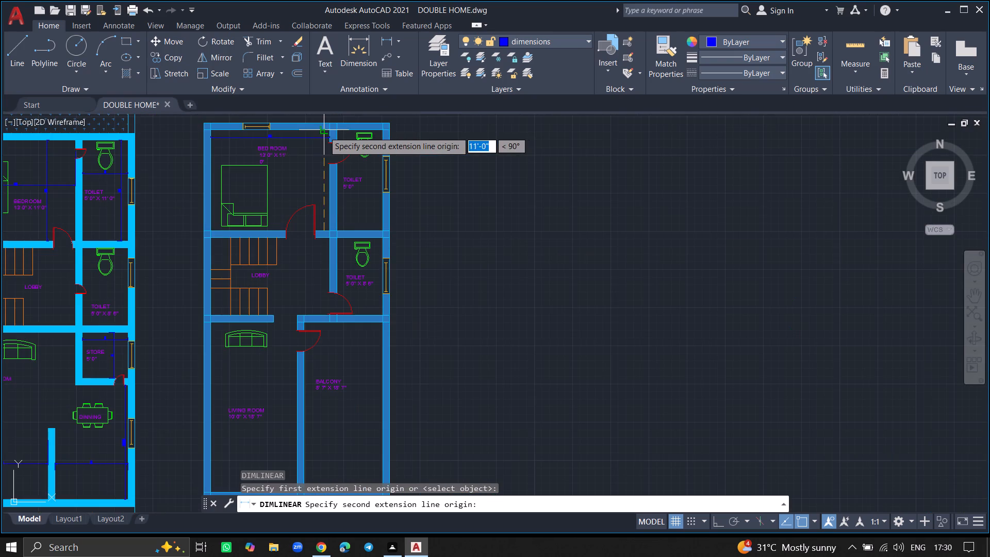
{"action": "scroll", "coordinate": [325, 122], "scroll_direction": "up", "scroll_amount": 1, "text": "ctrl"}
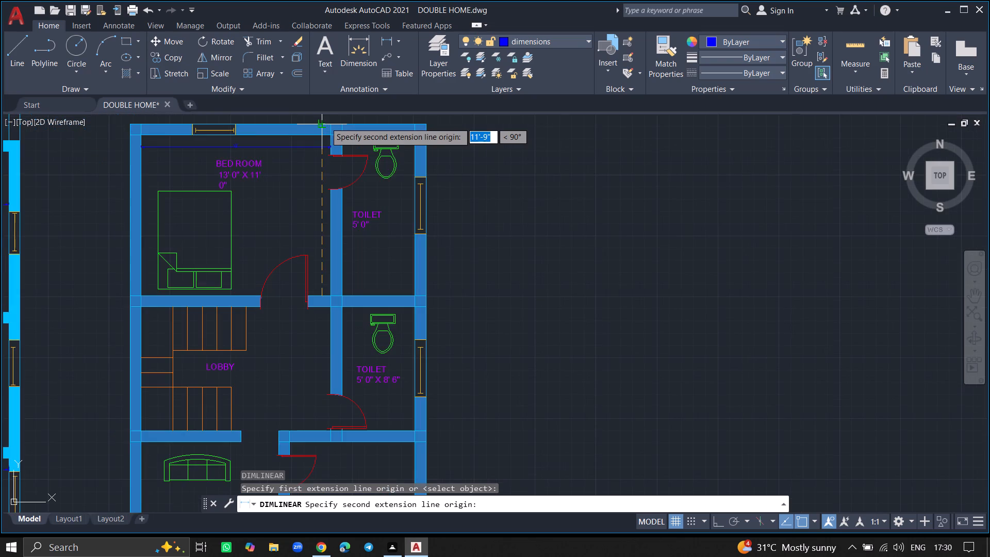
{"action": "scroll", "coordinate": [325, 122], "scroll_direction": "up", "scroll_amount": 4, "text": "ctrl"}
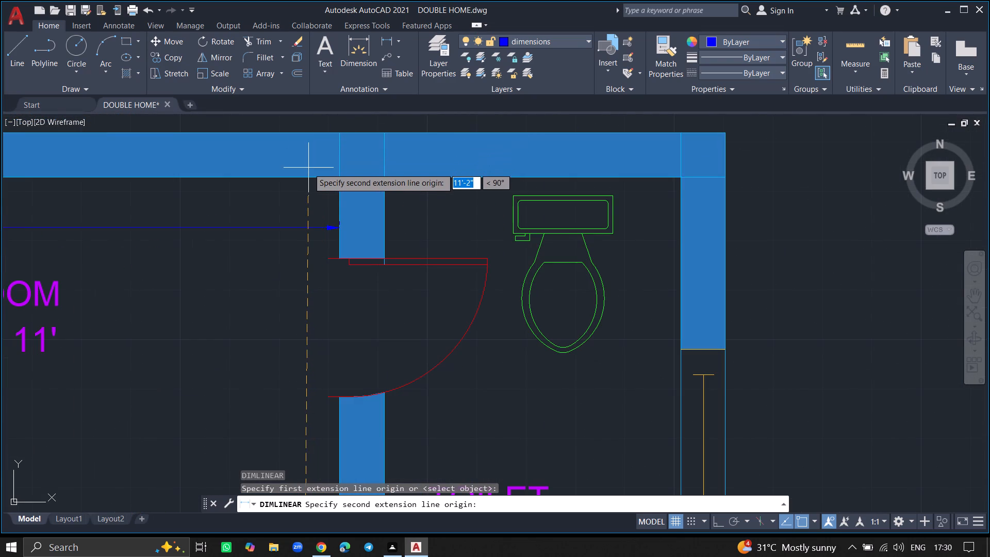
{"action": "left_click", "coordinate": [304, 180]}
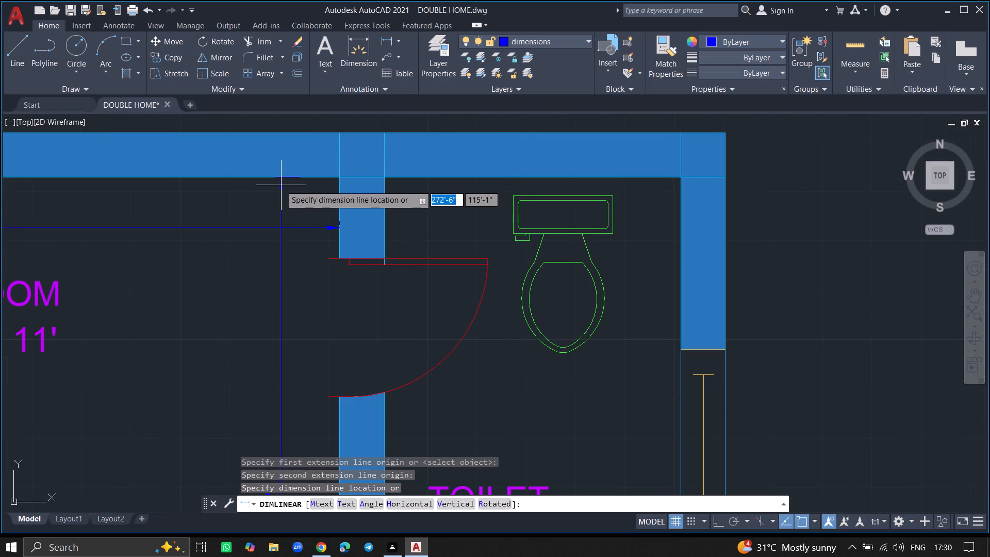
{"action": "left_click", "coordinate": [279, 185]}
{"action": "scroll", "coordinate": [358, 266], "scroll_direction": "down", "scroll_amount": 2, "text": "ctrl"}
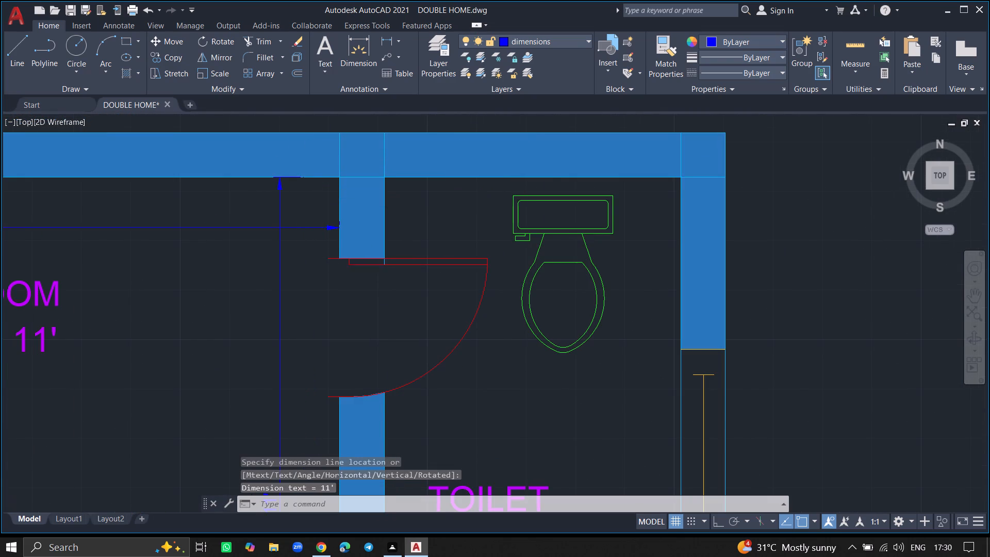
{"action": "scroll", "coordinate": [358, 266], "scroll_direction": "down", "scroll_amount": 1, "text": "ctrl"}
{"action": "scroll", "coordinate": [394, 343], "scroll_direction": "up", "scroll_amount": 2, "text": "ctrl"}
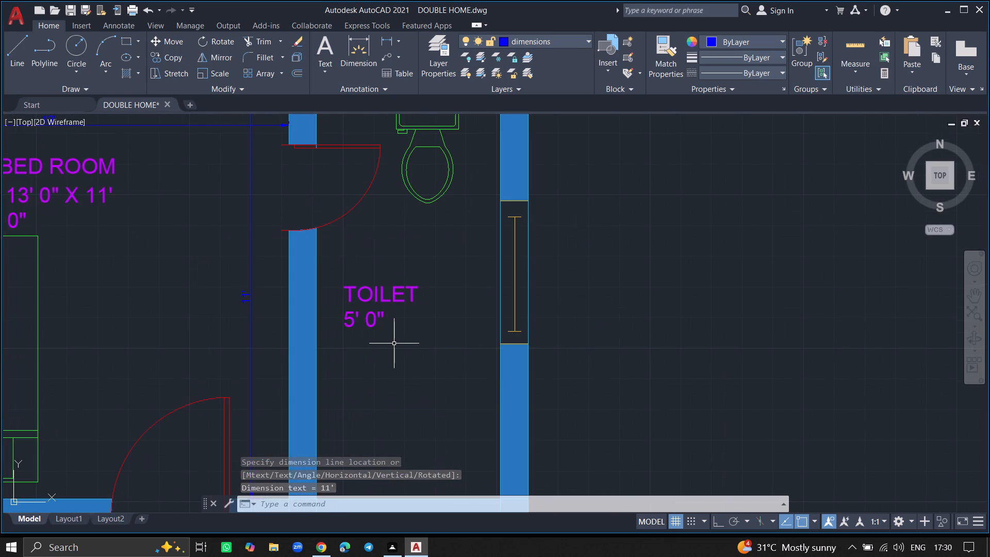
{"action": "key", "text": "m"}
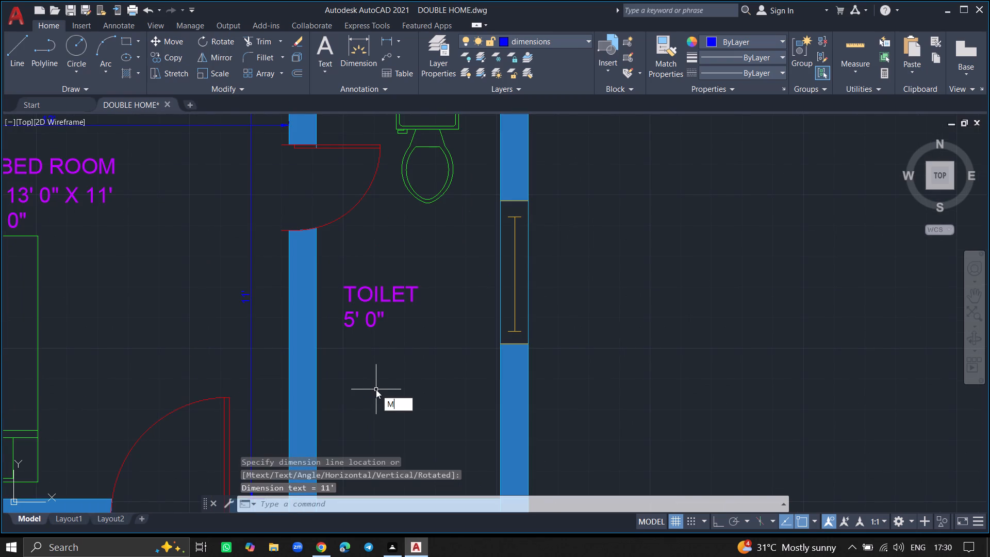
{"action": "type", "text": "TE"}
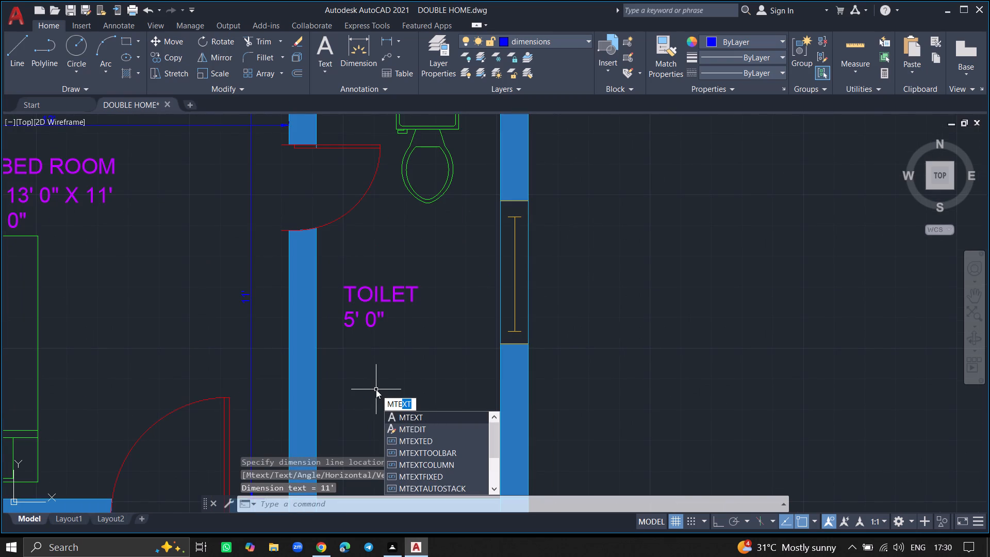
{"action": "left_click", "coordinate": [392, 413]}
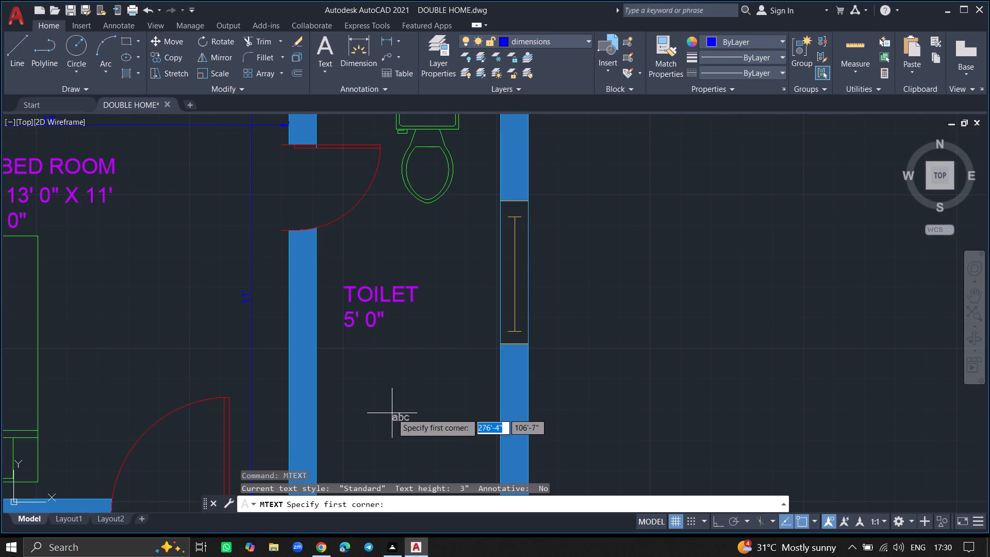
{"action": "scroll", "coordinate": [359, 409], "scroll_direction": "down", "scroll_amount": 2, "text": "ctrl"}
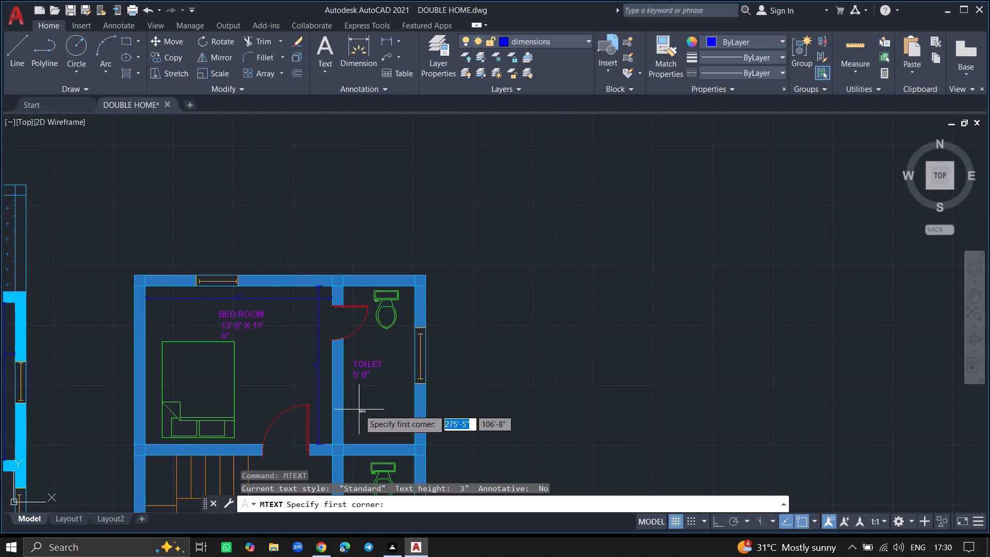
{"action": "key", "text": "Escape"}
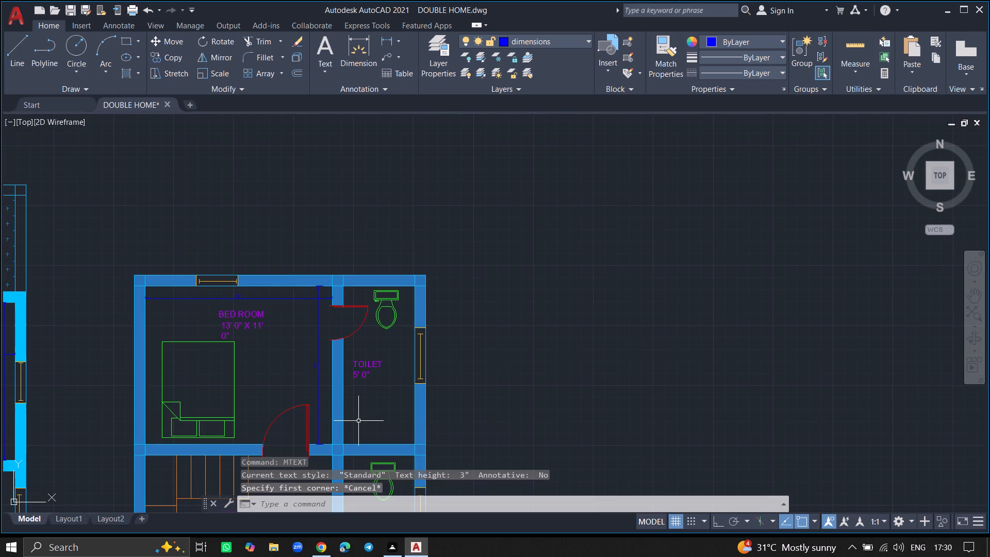
Add a horizontal linear dimension across the northern toilet, between its west and east inner wall faces near the south wall.
{"action": "type", "text": "DIML"}
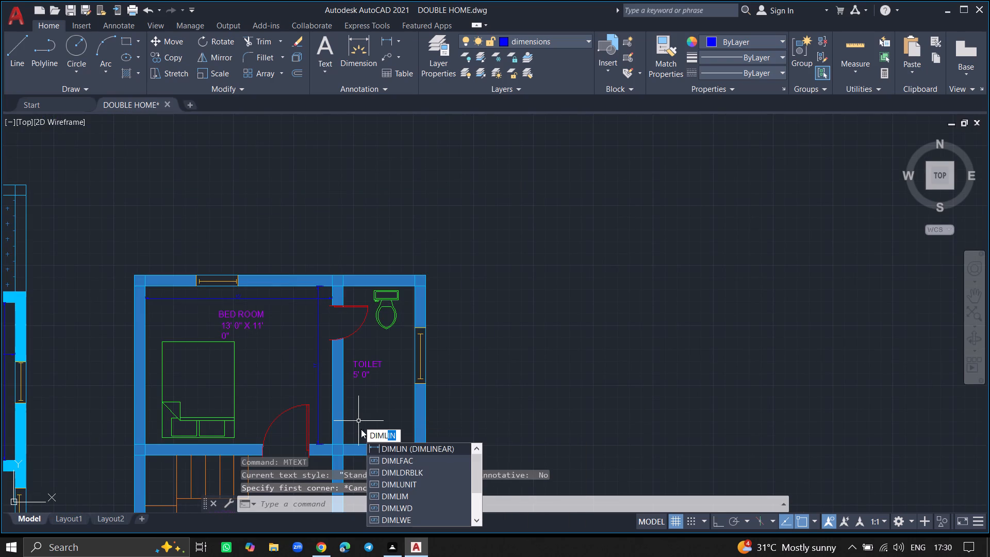
{"action": "left_click", "coordinate": [383, 445]}
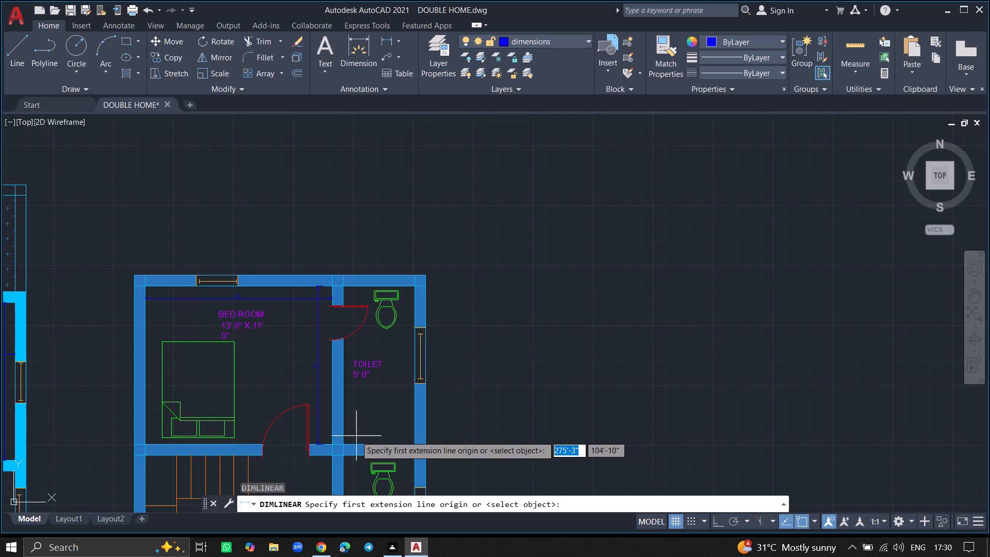
{"action": "scroll", "coordinate": [345, 441], "scroll_direction": "up", "scroll_amount": 4, "text": "ctrl"}
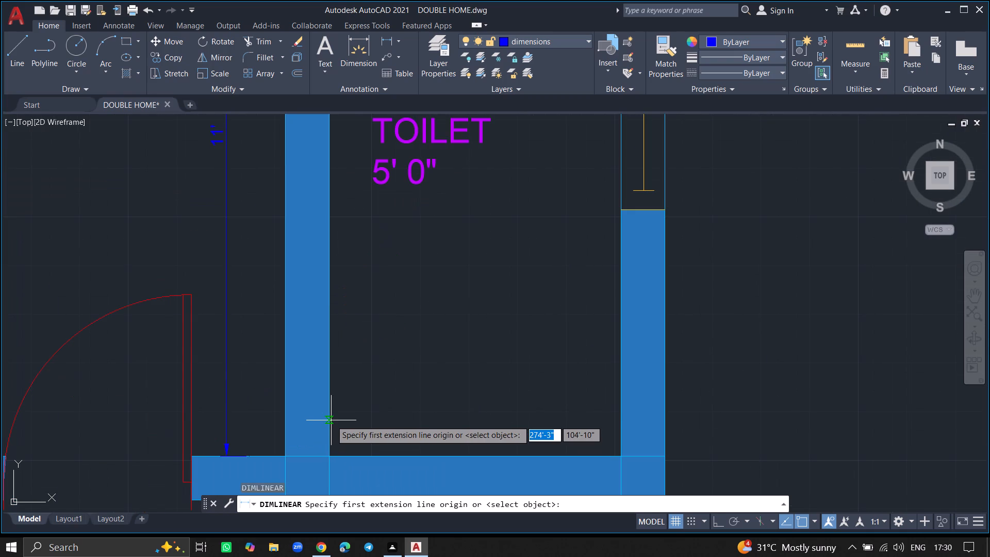
{"action": "left_click", "coordinate": [330, 420]}
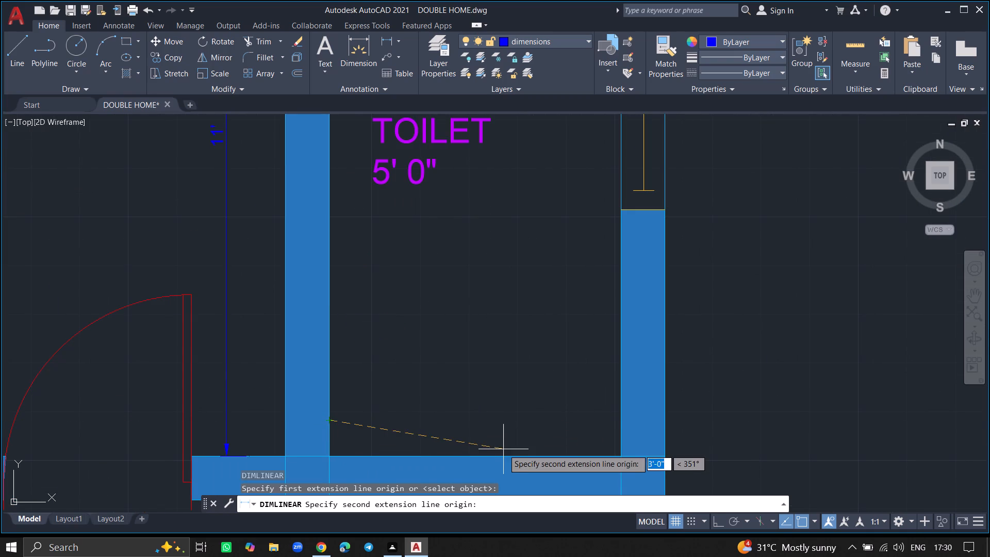
{"action": "left_click", "coordinate": [620, 421]}
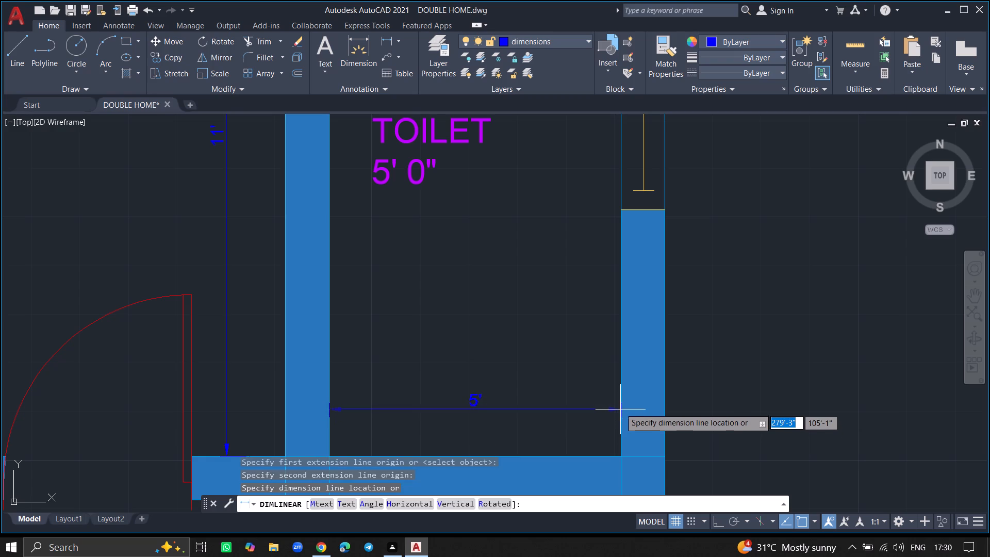
{"action": "left_click", "coordinate": [621, 406]}
Add a vertical linear dimension between the northern toilet's north and south inner wall faces, near its east wall.
{"action": "scroll", "coordinate": [536, 353], "scroll_direction": "down", "scroll_amount": 5, "text": "ctrl"}
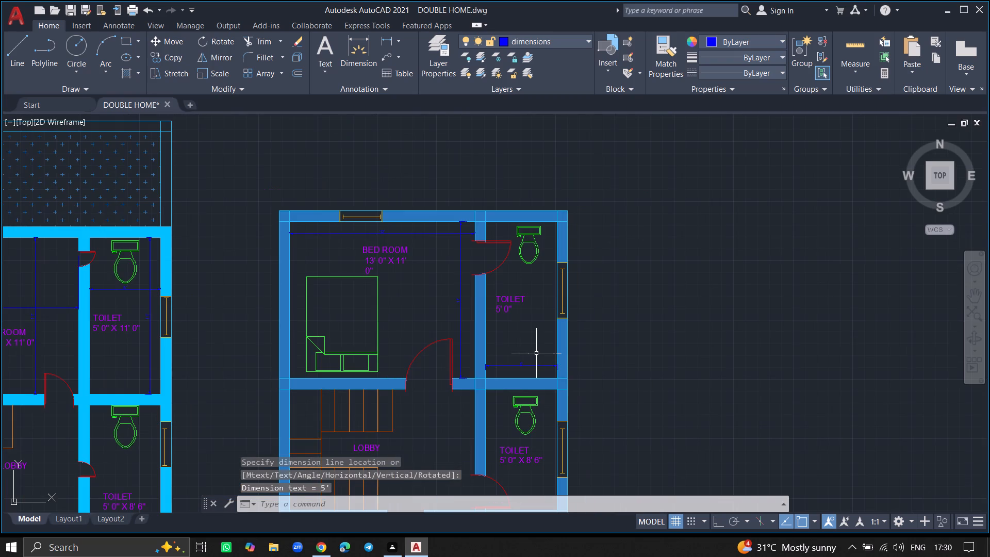
{"action": "key", "text": "d"}
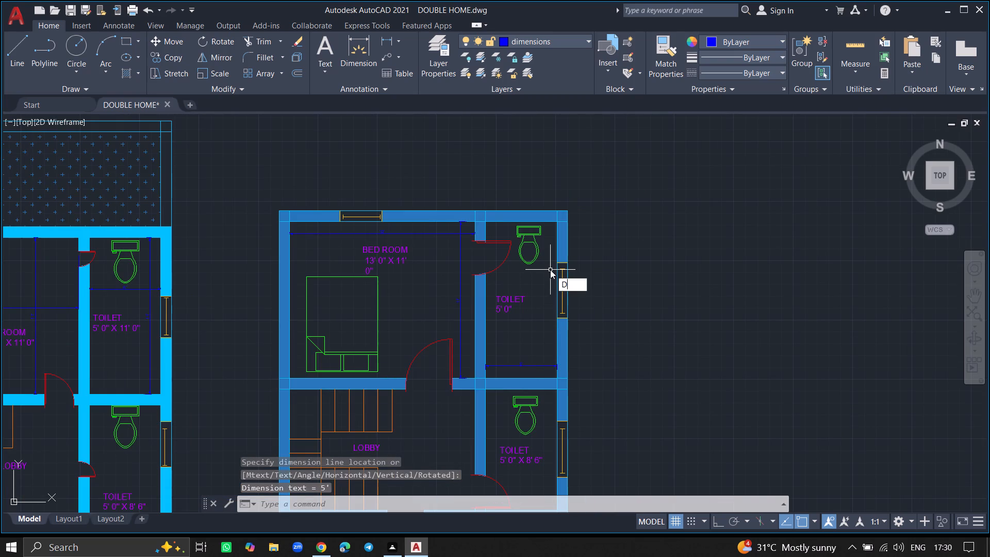
{"action": "key", "text": "i"}
{"action": "key", "text": "m"}
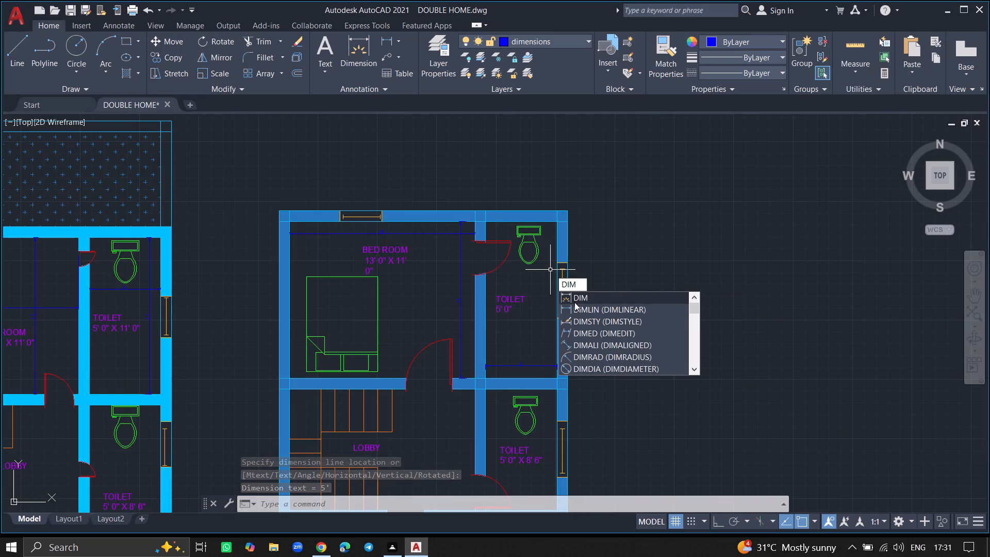
{"action": "left_click", "coordinate": [574, 305]}
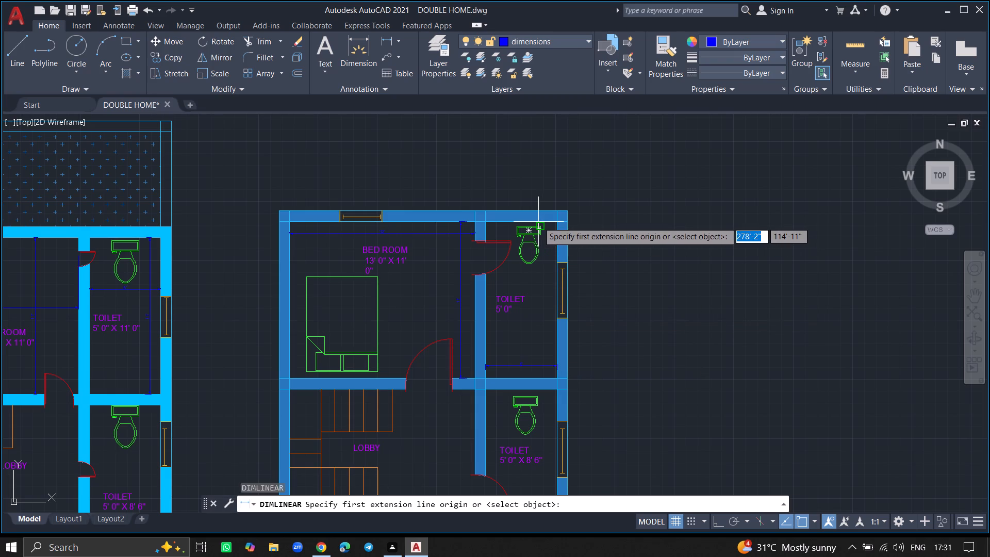
{"action": "scroll", "coordinate": [542, 222], "scroll_direction": "up", "scroll_amount": 1, "text": "ctrl"}
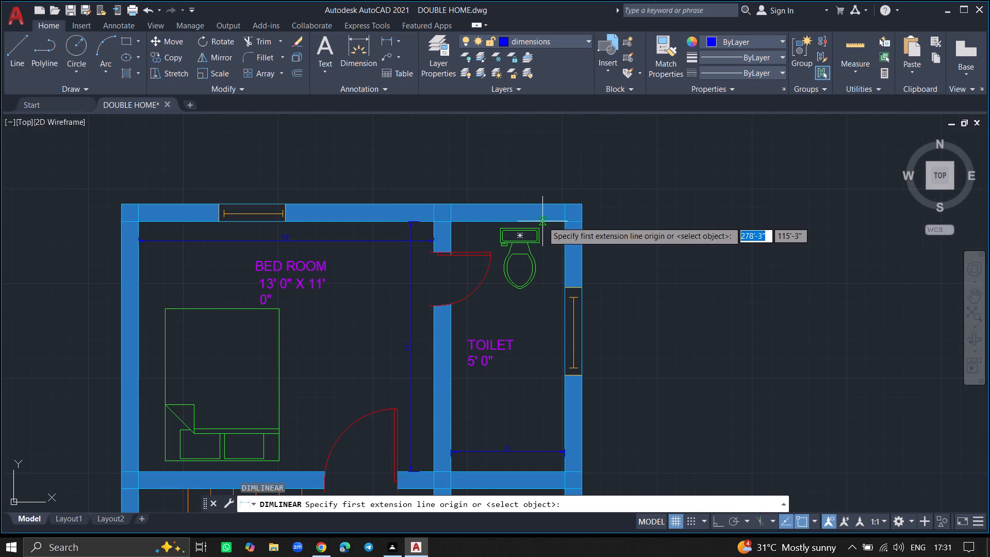
{"action": "left_click", "coordinate": [556, 223]}
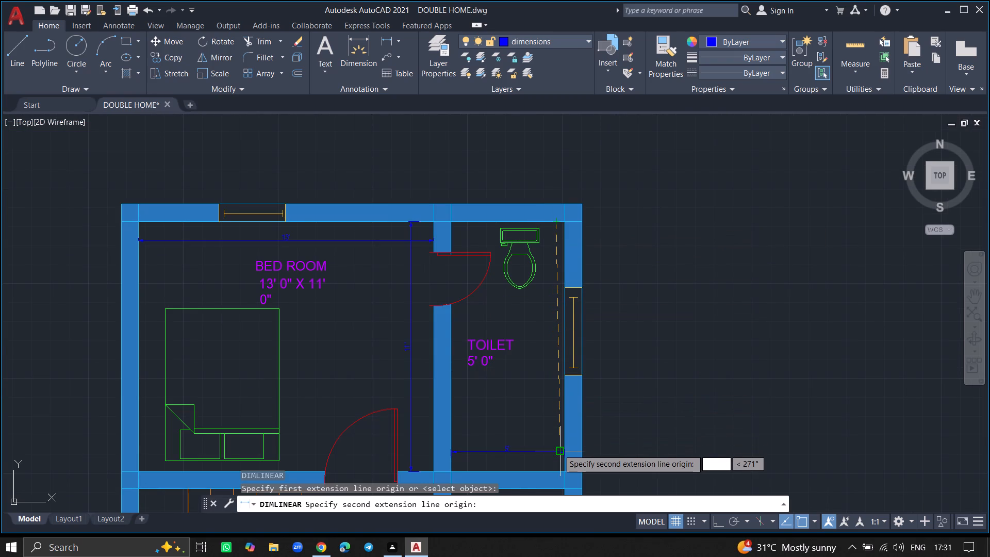
{"action": "left_click", "coordinate": [556, 468]}
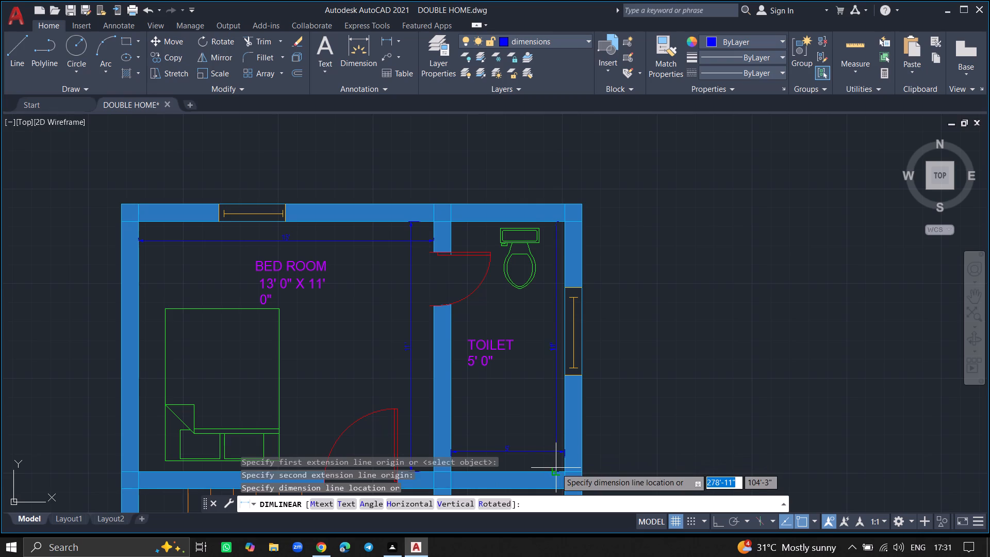
{"action": "left_click", "coordinate": [546, 468]}
Add a horizontal linear dimension across the toilet beside the lobby, between its west and east inner wall faces, just below the north wall.
{"action": "scroll", "coordinate": [546, 356], "scroll_direction": "up", "scroll_amount": 3, "text": "ctrl"}
{"action": "scroll", "coordinate": [546, 356], "scroll_direction": "down", "scroll_amount": 7, "text": "ctrl"}
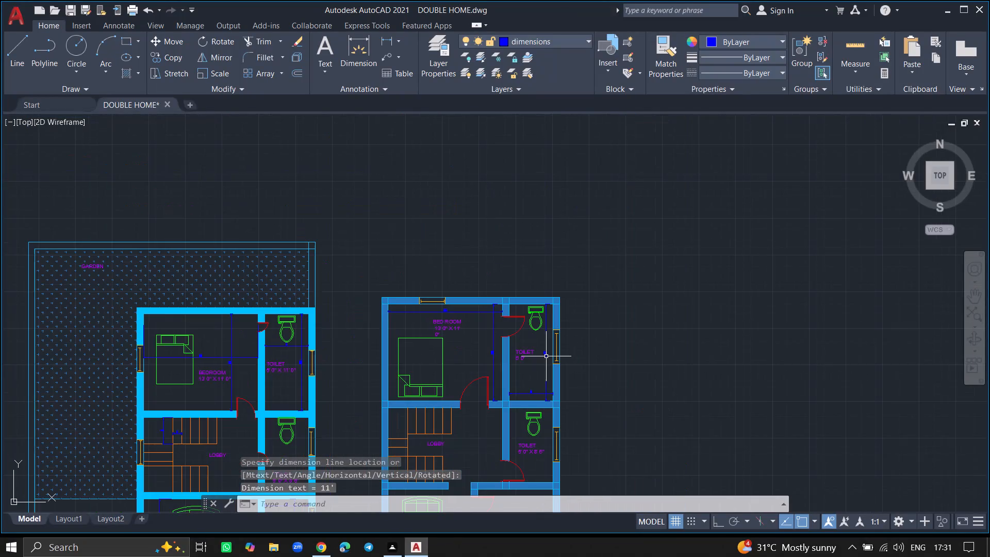
{"action": "scroll", "coordinate": [522, 406], "scroll_direction": "down", "scroll_amount": 5, "text": "ctrl"}
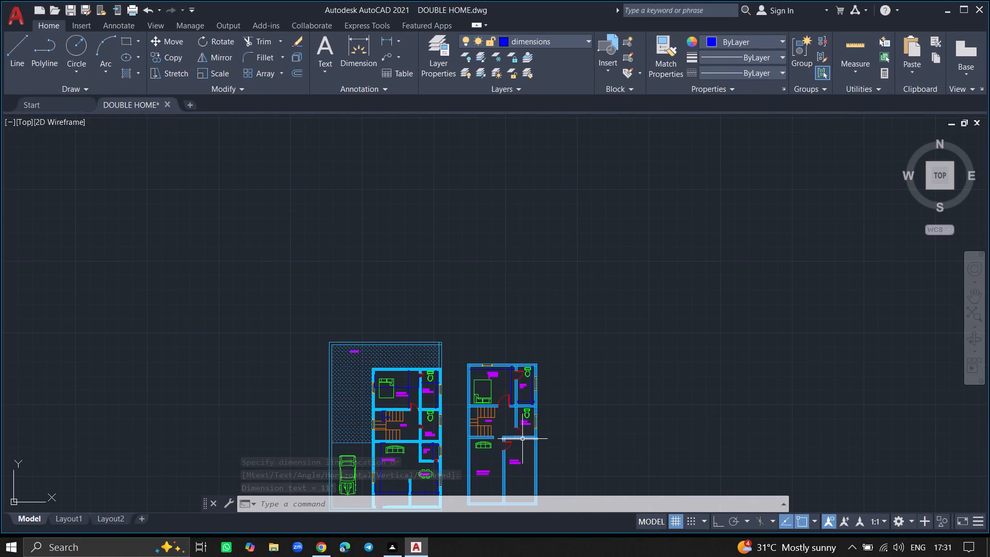
{"action": "scroll", "coordinate": [522, 439], "scroll_direction": "up", "scroll_amount": 4, "text": "ctrl"}
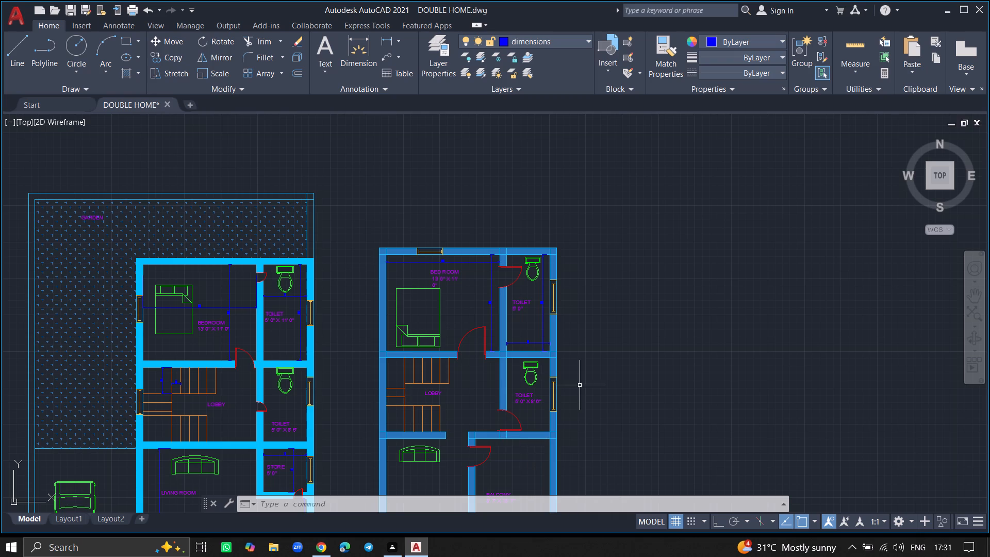
{"action": "scroll", "coordinate": [506, 448], "scroll_direction": "up", "scroll_amount": 1, "text": "ctrl"}
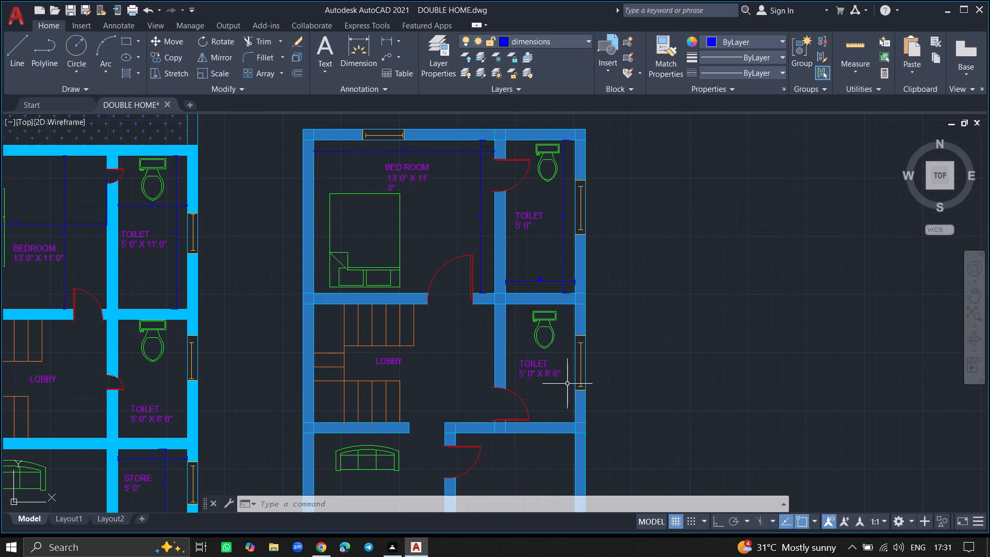
{"action": "scroll", "coordinate": [568, 384], "scroll_direction": "up", "scroll_amount": 2, "text": "ctrl"}
{"action": "type", "text": "DIML"}
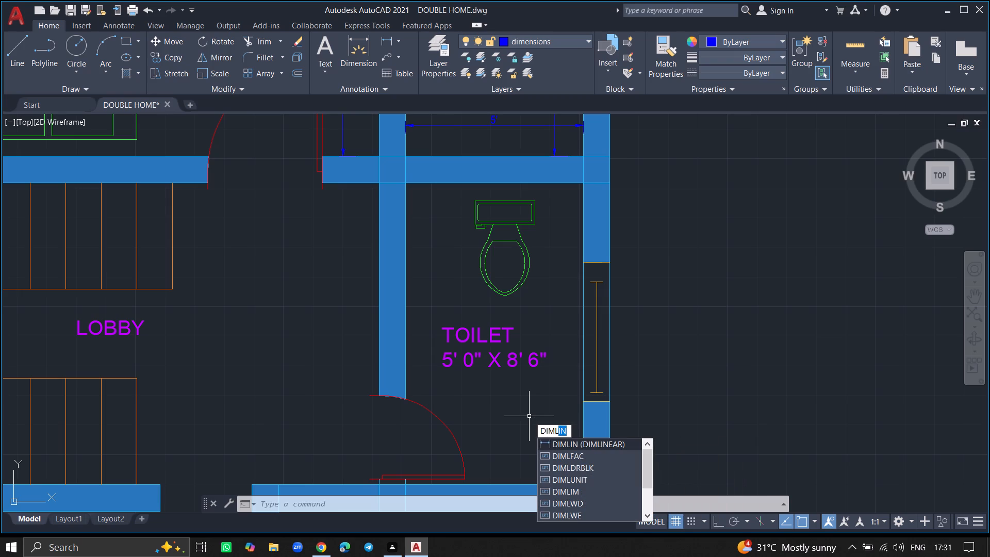
{"action": "left_click", "coordinate": [559, 446]}
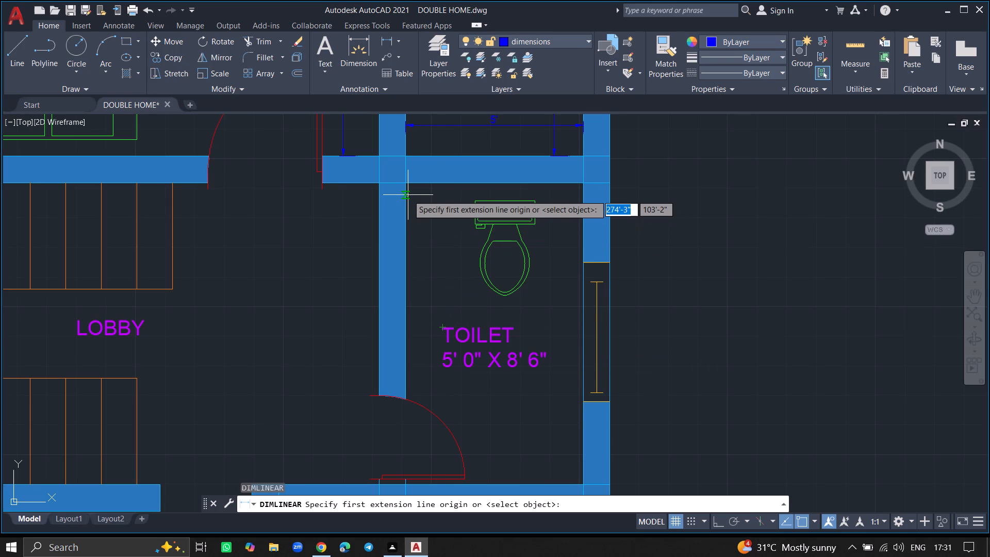
{"action": "scroll", "coordinate": [407, 195], "scroll_direction": "up", "scroll_amount": 1, "text": "ctrl"}
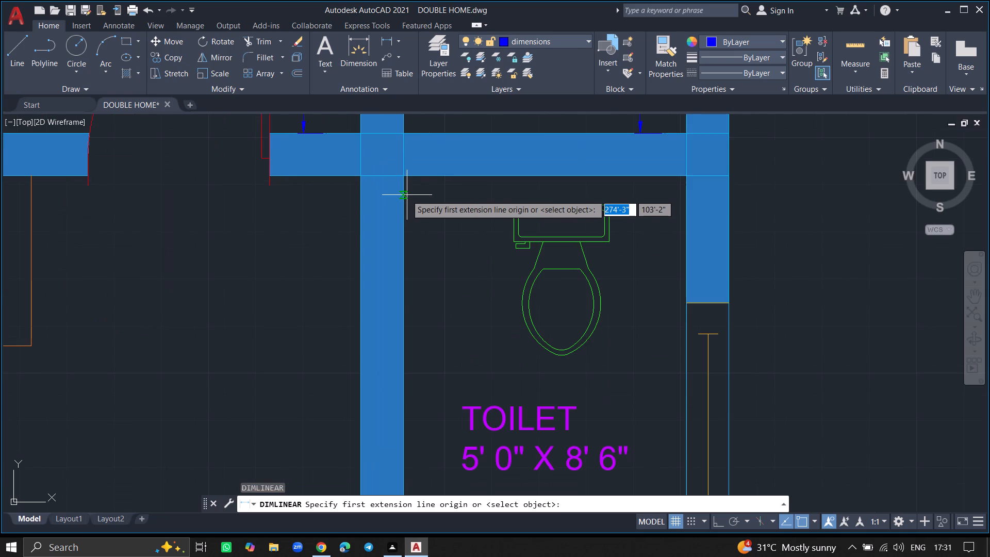
{"action": "left_click", "coordinate": [403, 187]}
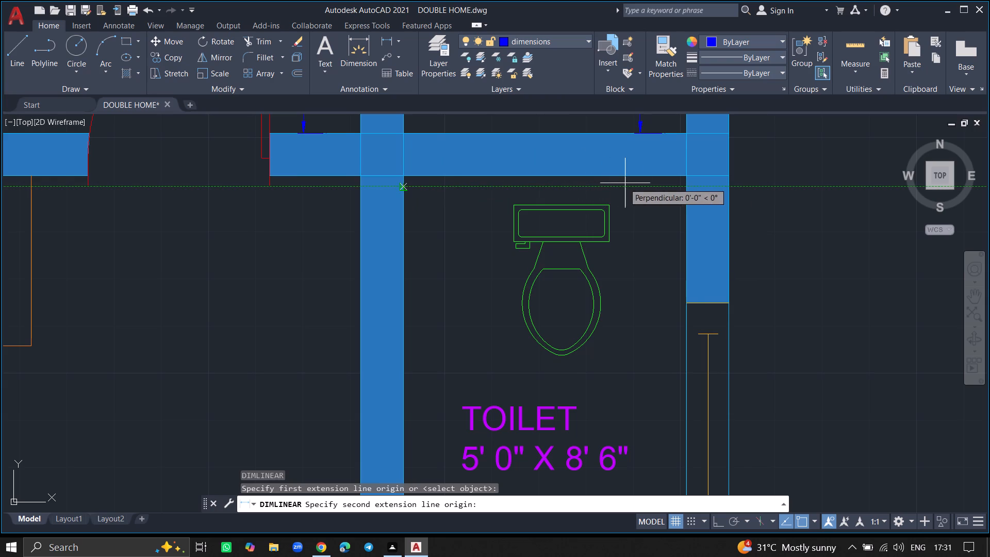
{"action": "left_click", "coordinate": [688, 188]}
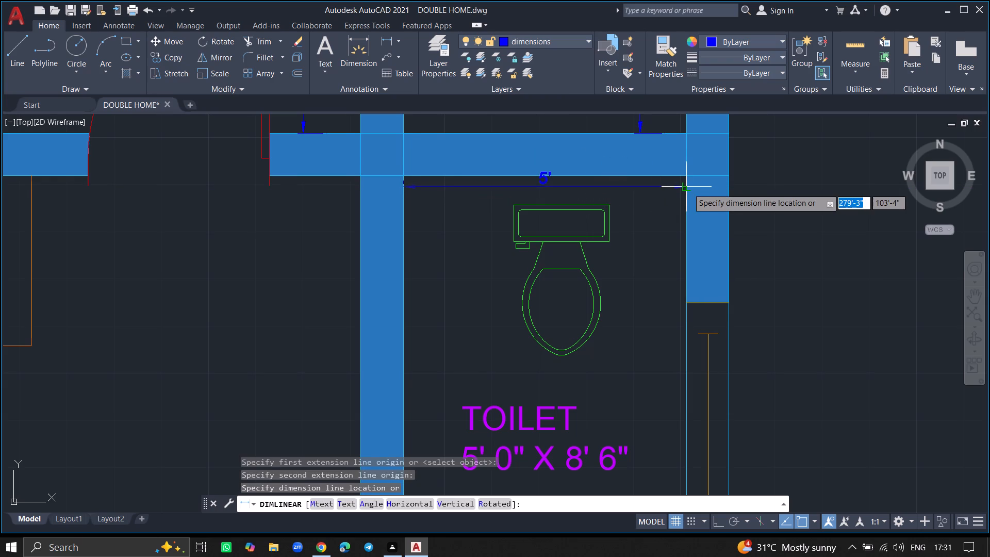
{"action": "left_click", "coordinate": [686, 199]}
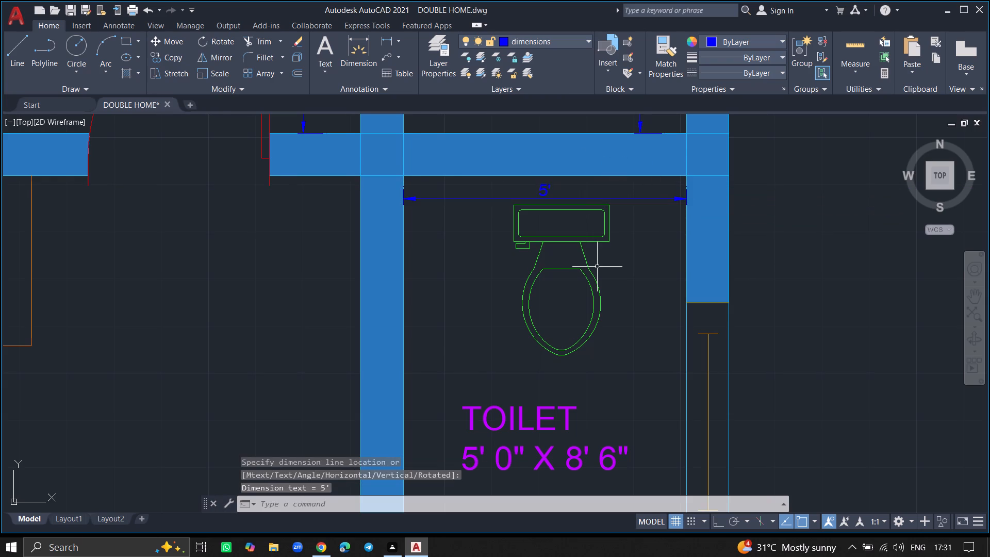
Add a vertical linear dimension between the lobby-side toilet's south and north inner wall faces, near its east wall.
{"action": "scroll", "coordinate": [597, 267], "scroll_direction": "down", "scroll_amount": 4, "text": "ctrl"}
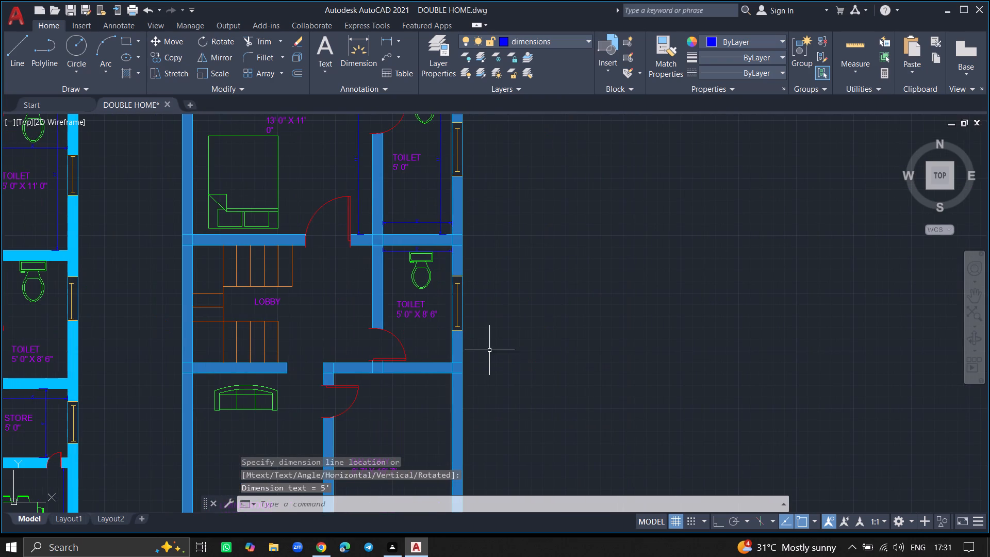
{"action": "scroll", "coordinate": [428, 347], "scroll_direction": "up", "scroll_amount": 1, "text": "ctrl"}
{"action": "type", "text": "DIML"}
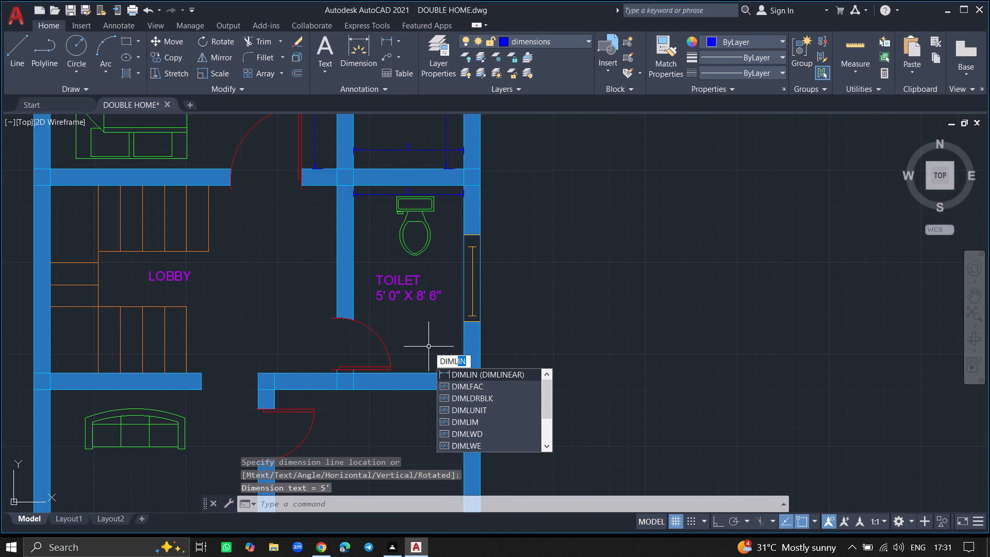
{"action": "left_click", "coordinate": [470, 372]}
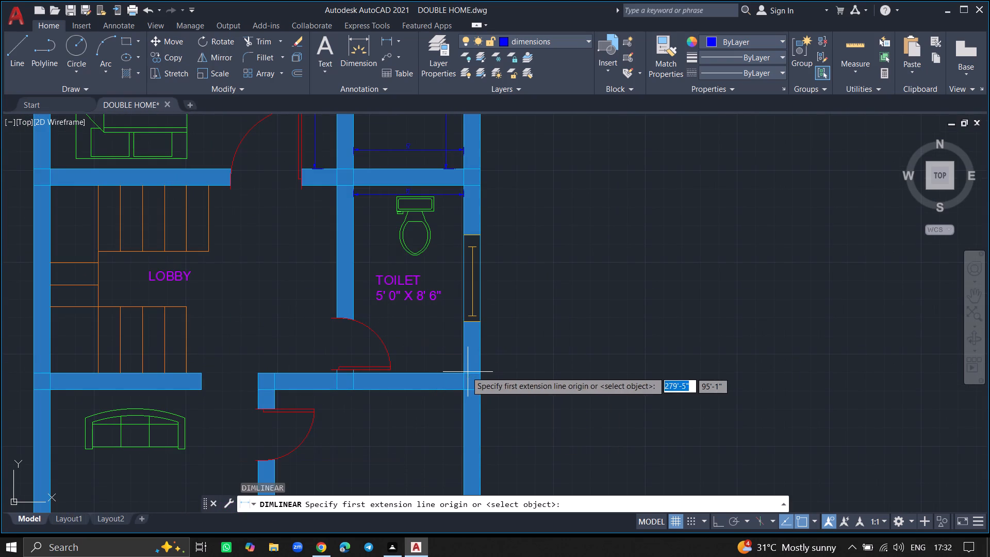
{"action": "left_click", "coordinate": [456, 373]}
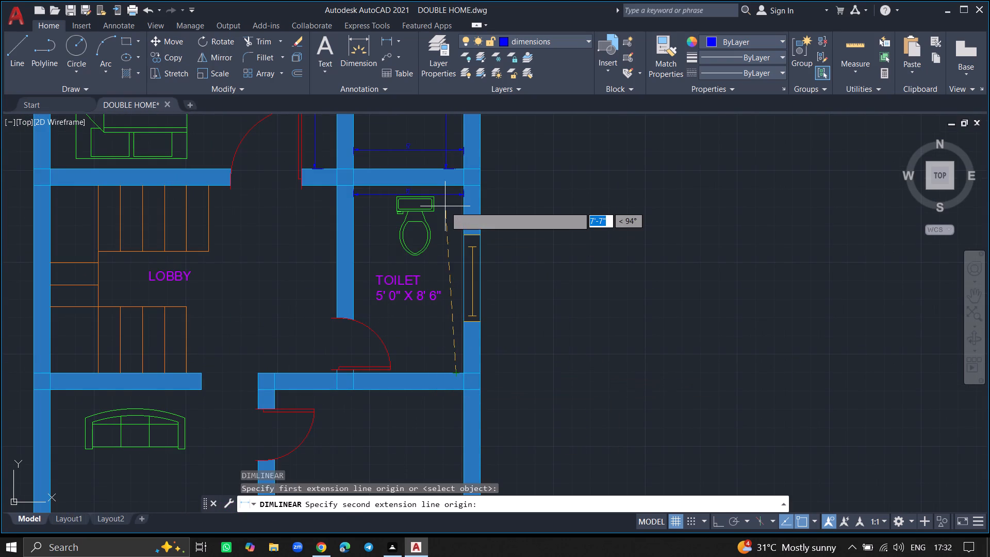
{"action": "scroll", "coordinate": [457, 187], "scroll_direction": "up", "scroll_amount": 5, "text": "ctrl"}
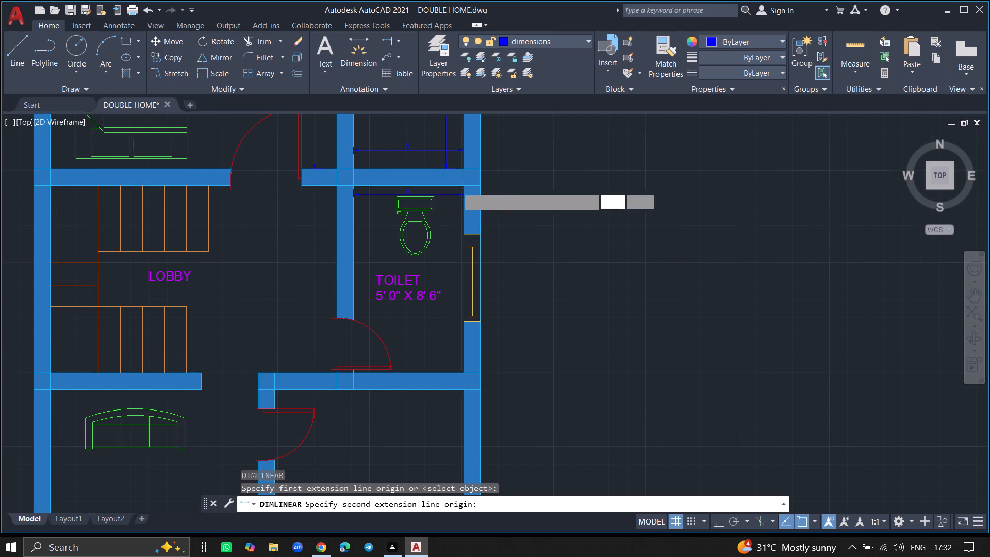
{"action": "left_click", "coordinate": [451, 185]}
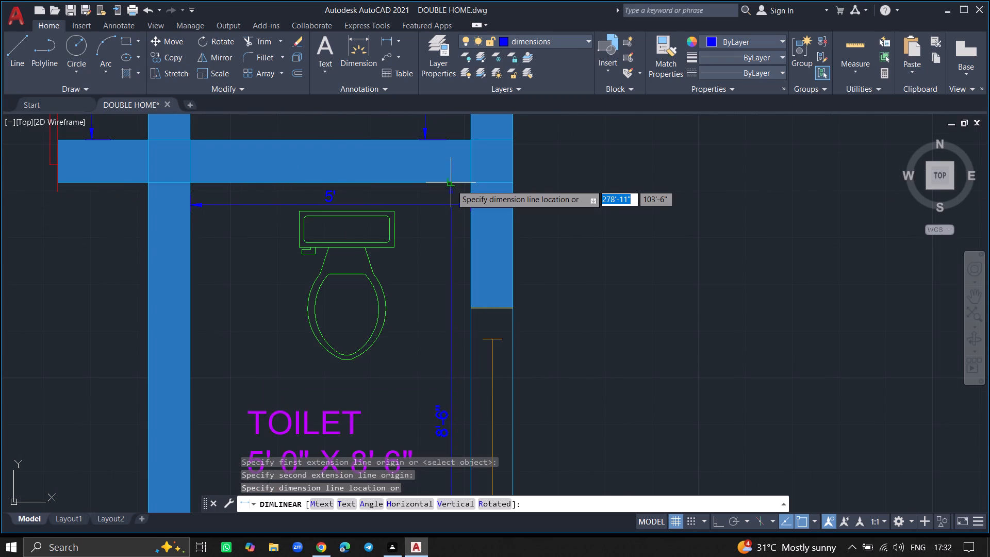
{"action": "left_click", "coordinate": [445, 186]}
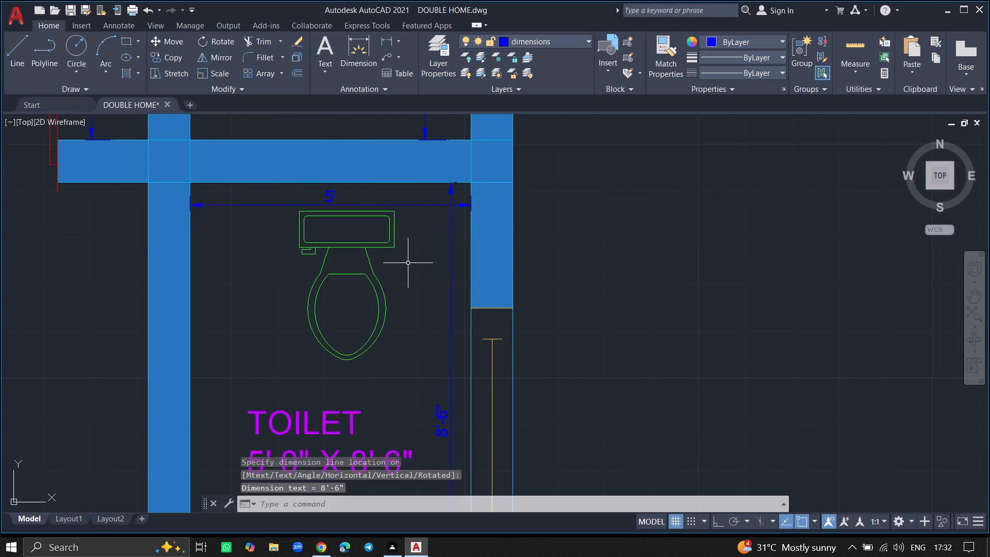
Add a vertical linear dimension for the width of the lobby's northern stair flight, just west of its first riser line.
{"action": "scroll", "coordinate": [408, 263], "scroll_direction": "down", "scroll_amount": 3, "text": "ctrl"}
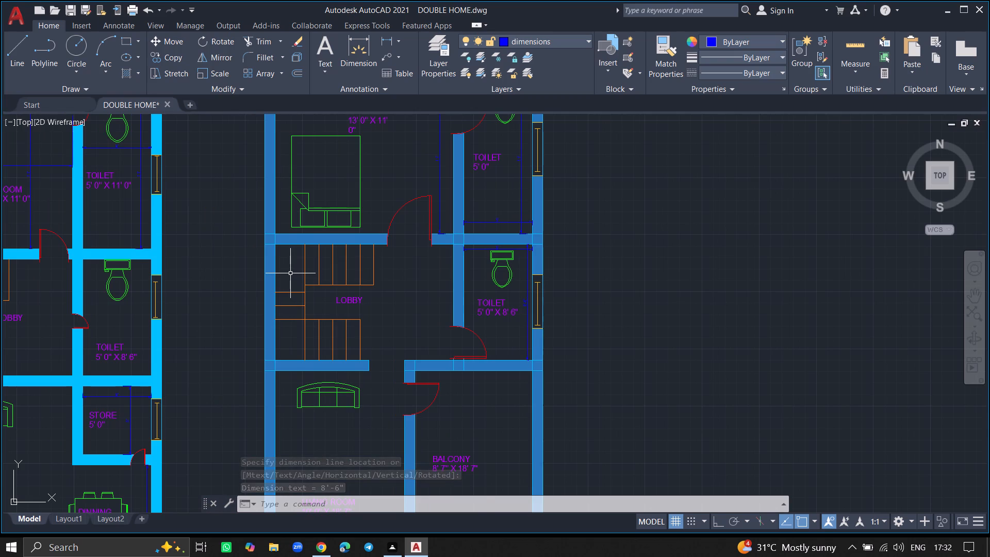
{"action": "scroll", "coordinate": [290, 273], "scroll_direction": "up", "scroll_amount": 3, "text": "ctrl"}
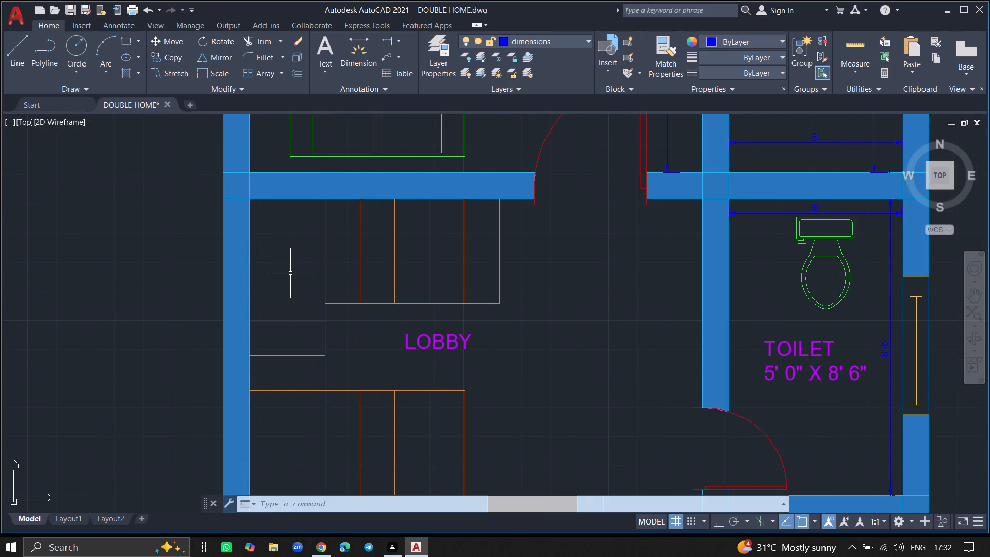
{"action": "key", "text": "d"}
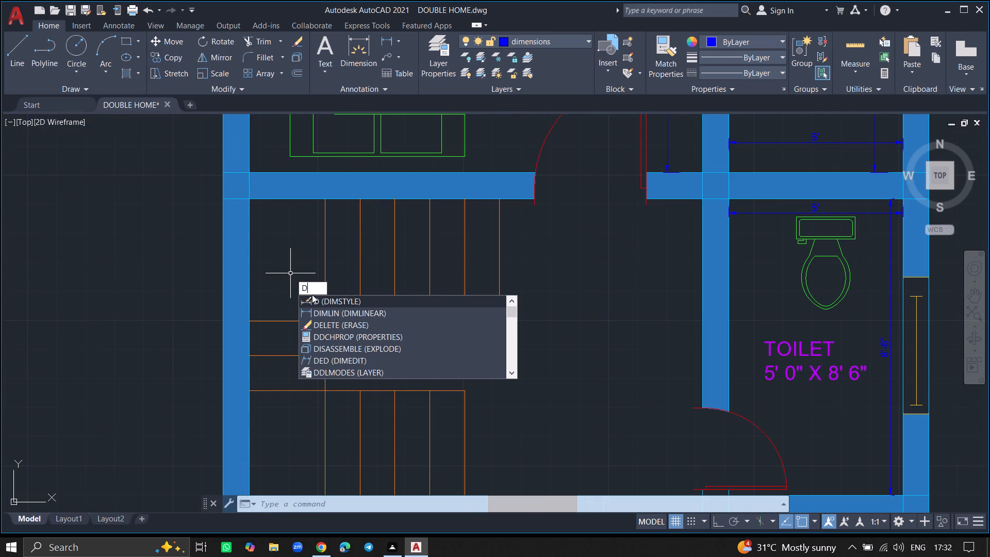
{"action": "left_click", "coordinate": [320, 315]}
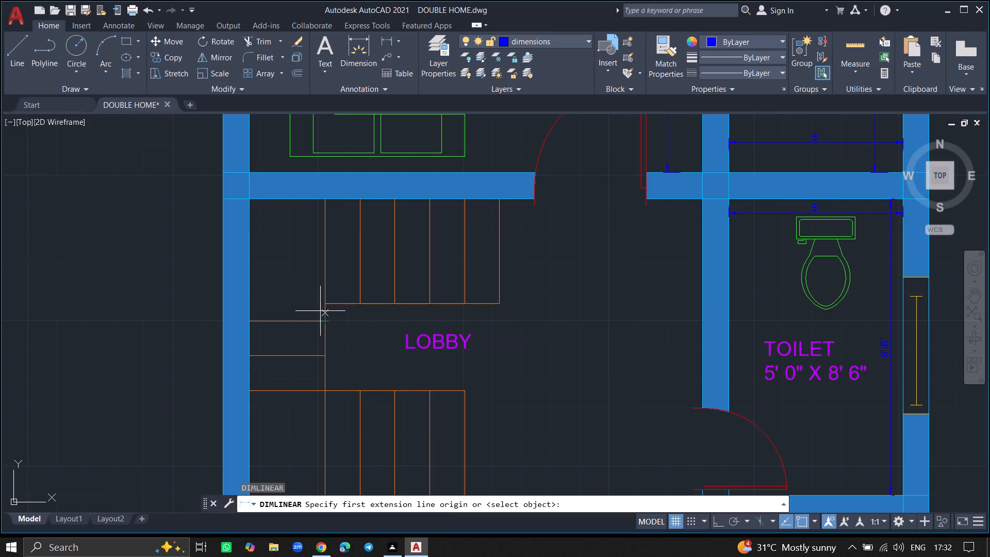
{"action": "left_click", "coordinate": [327, 301]}
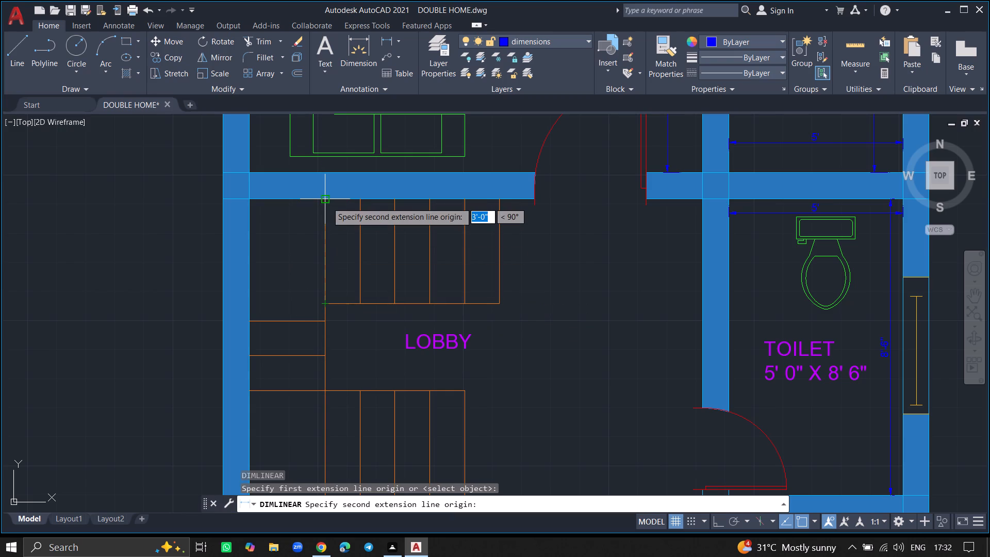
{"action": "left_click", "coordinate": [325, 202]}
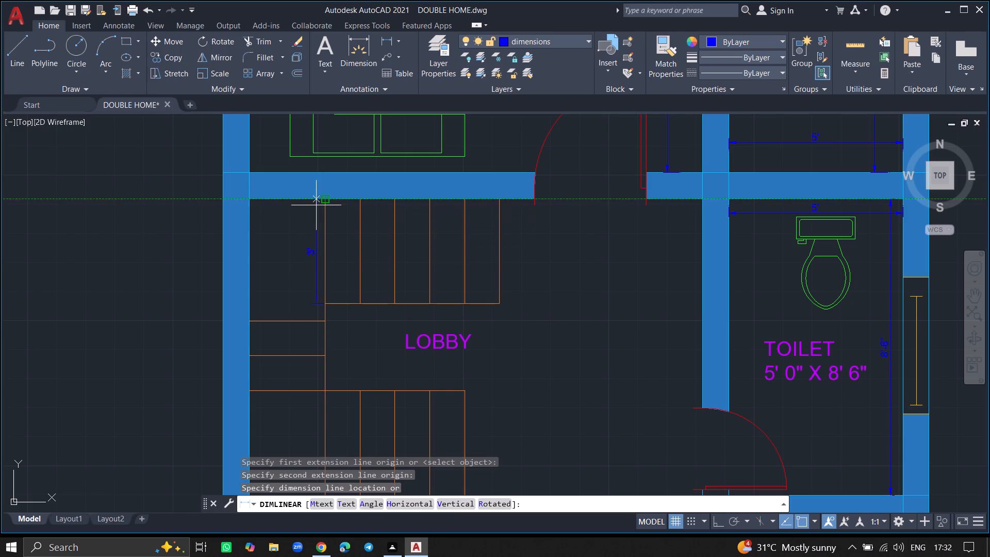
{"action": "left_click", "coordinate": [312, 207]}
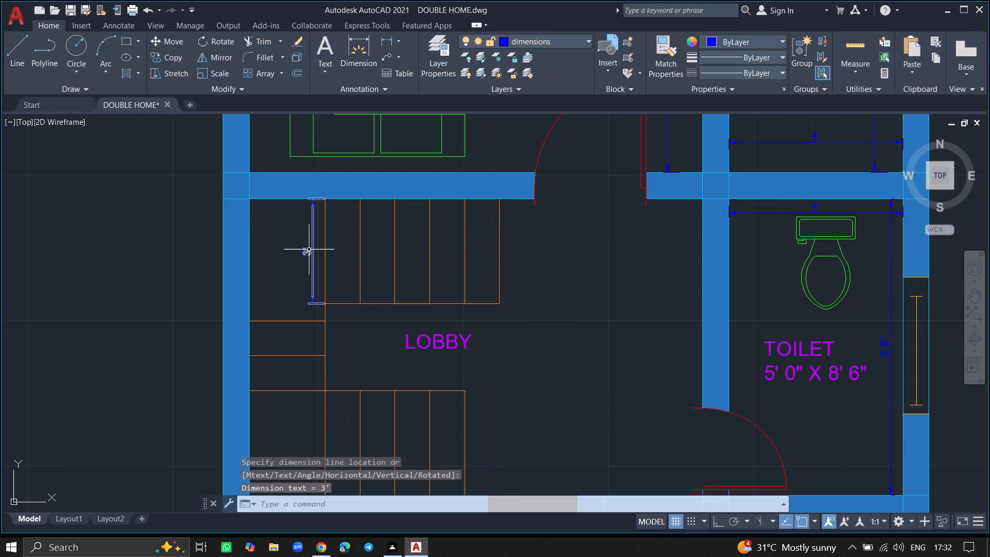
Add a horizontal linear dimension for the westernmost tread of the lobby's northern stair flight, just above the flight's south edge.
{"action": "scroll", "coordinate": [309, 250], "scroll_direction": "up", "scroll_amount": 5, "text": "ctrl"}
{"action": "scroll", "coordinate": [309, 250], "scroll_direction": "down", "scroll_amount": 2, "text": "ctrl"}
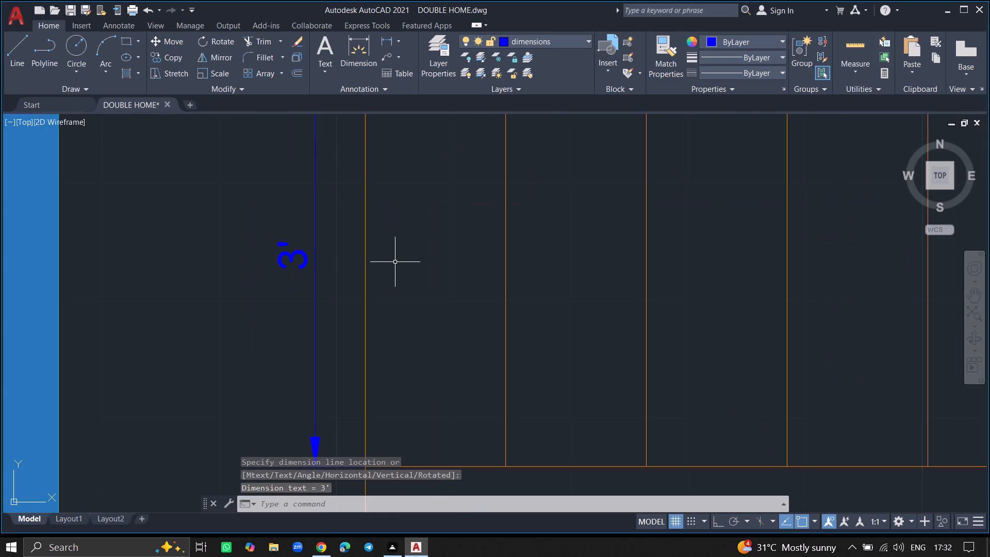
{"action": "type", "text": "DIML"}
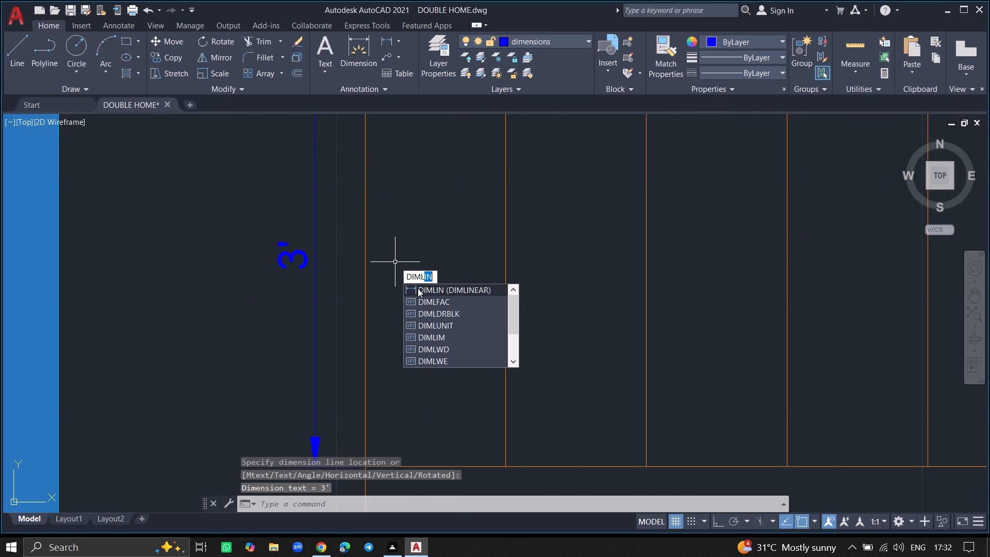
{"action": "left_click", "coordinate": [418, 288]}
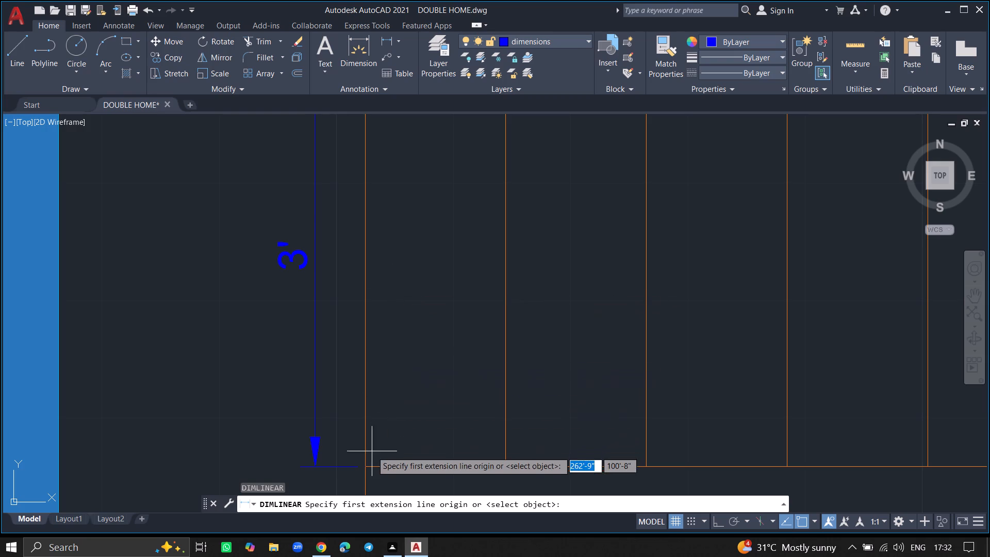
{"action": "left_click", "coordinate": [366, 464]}
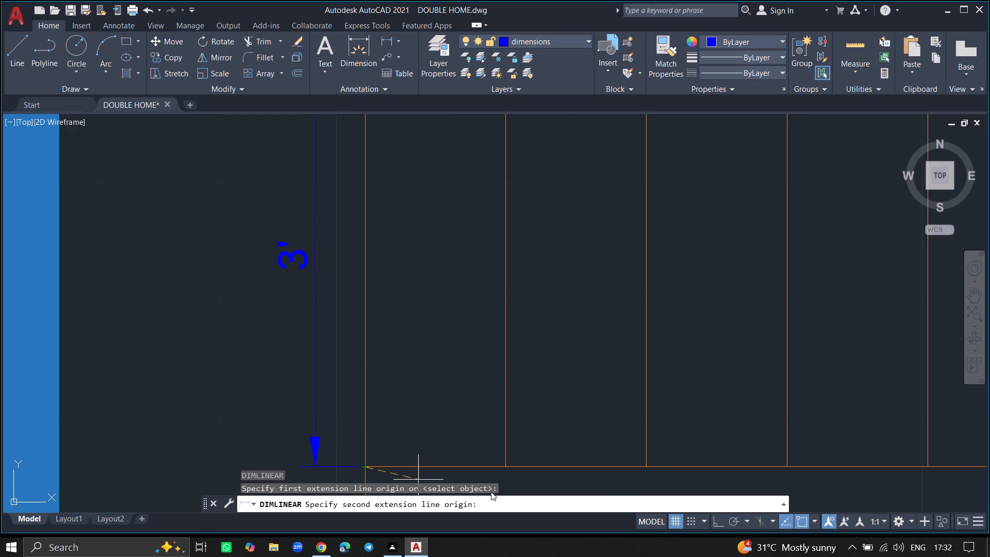
{"action": "left_click", "coordinate": [506, 469]}
{"action": "left_click", "coordinate": [493, 407]}
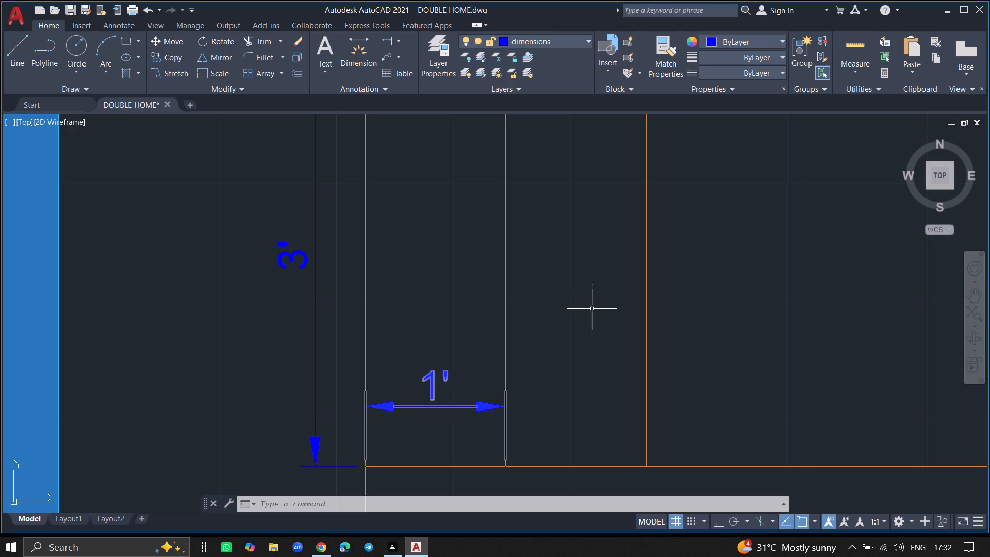
Add a horizontal linear dimension across the eastern plan's living room, between its east and west inner wall faces, just south of the sofa.
{"action": "scroll", "coordinate": [596, 307], "scroll_direction": "down", "scroll_amount": 8, "text": "ctrl"}
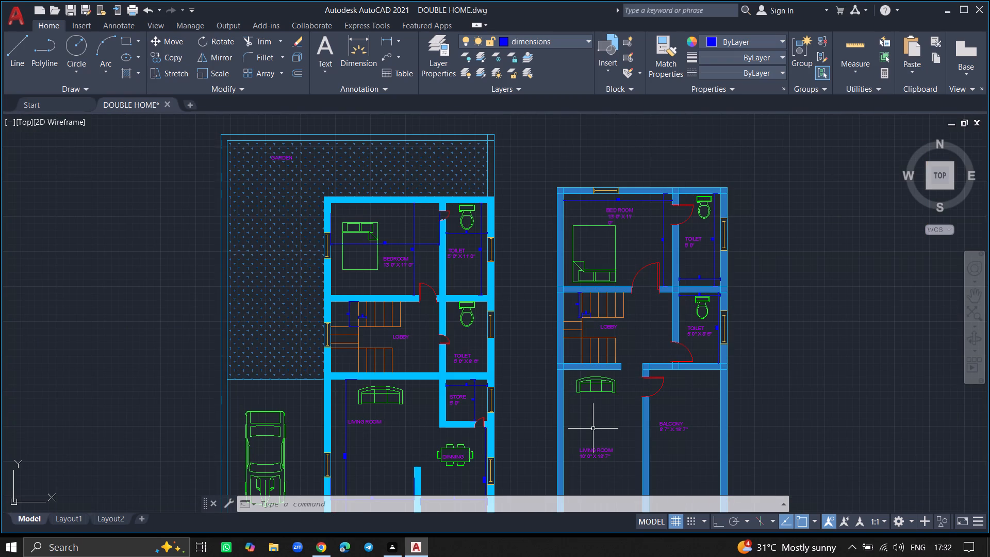
{"action": "type", "text": "DIM"}
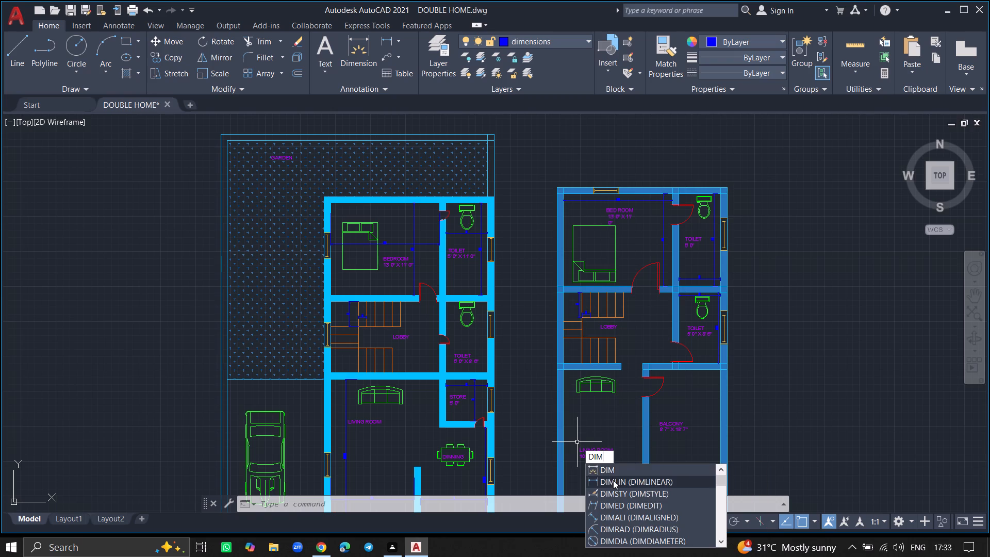
{"action": "left_click", "coordinate": [613, 480]}
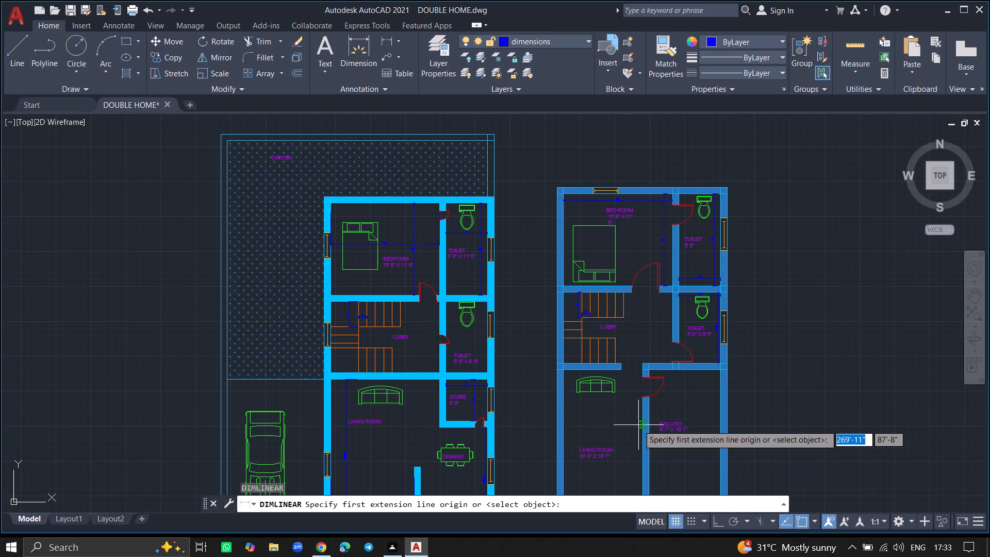
{"action": "left_click", "coordinate": [641, 425]}
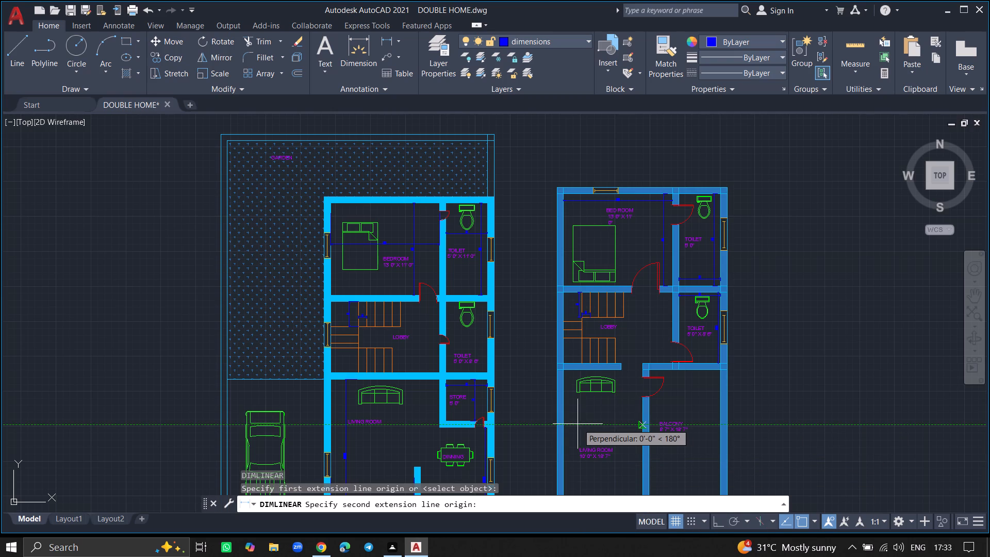
{"action": "left_click", "coordinate": [565, 425]}
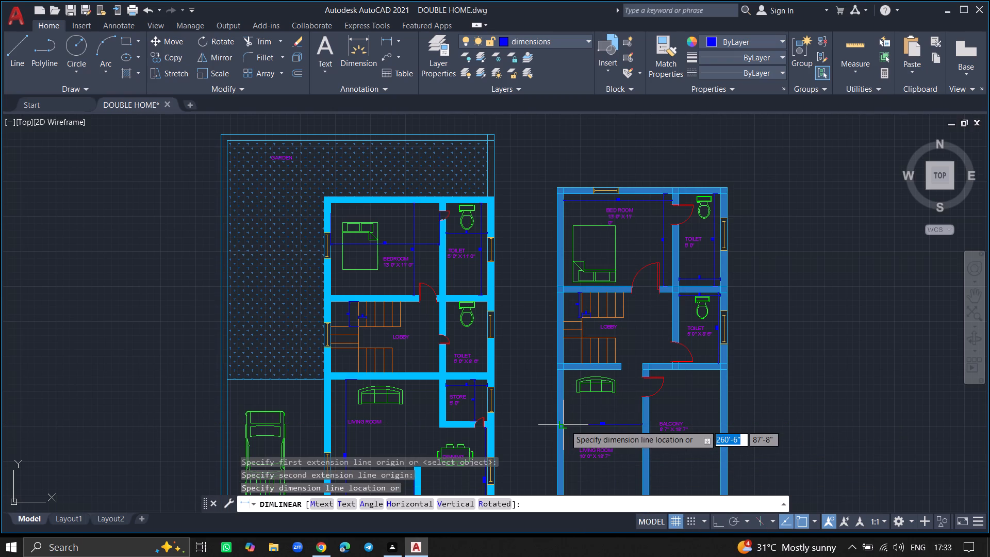
{"action": "left_click", "coordinate": [567, 418]}
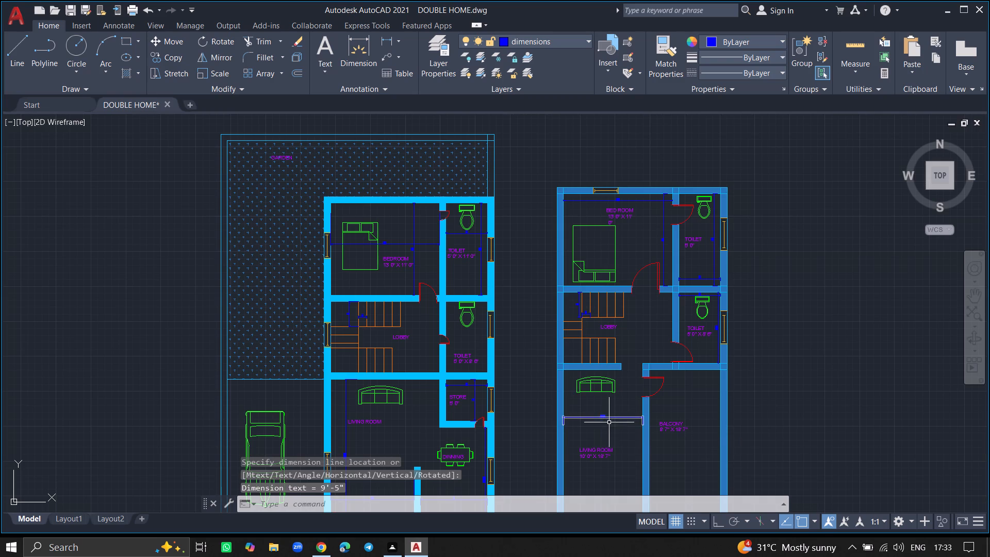
Add a vertical linear dimension between the eastern plan's living room south and north inner wall faces, near its west wall.
{"action": "scroll", "coordinate": [607, 423], "scroll_direction": "up", "scroll_amount": 4, "text": "ctrl"}
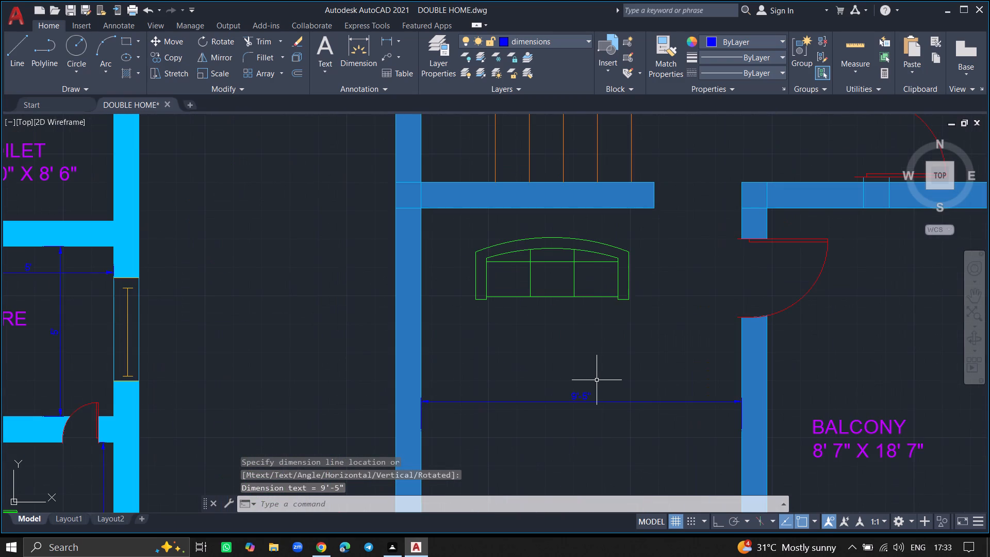
{"action": "scroll", "coordinate": [600, 413], "scroll_direction": "down", "scroll_amount": 3, "text": "ctrl"}
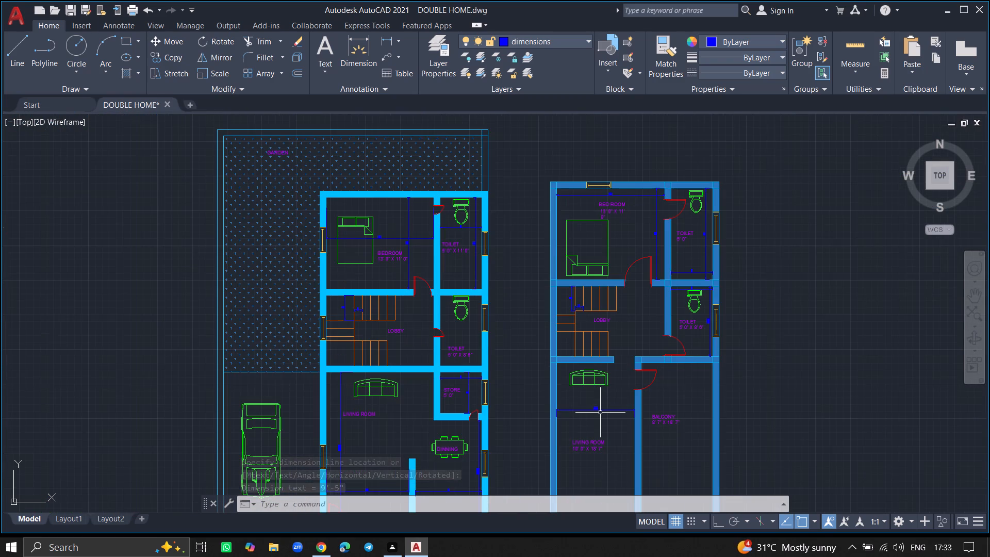
{"action": "scroll", "coordinate": [573, 482], "scroll_direction": "down", "scroll_amount": 3, "text": "ctrl"}
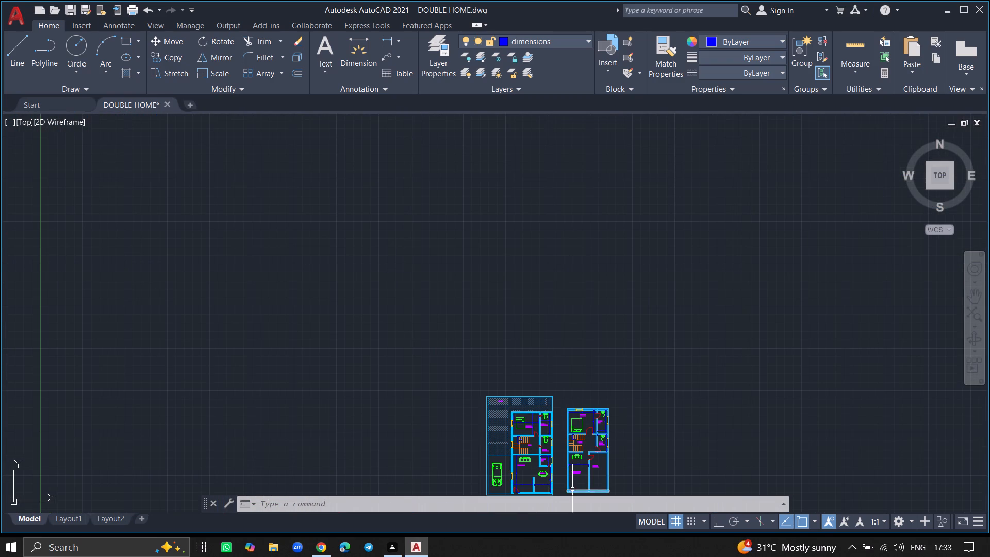
{"action": "scroll", "coordinate": [575, 492], "scroll_direction": "up", "scroll_amount": 5, "text": "ctrl"}
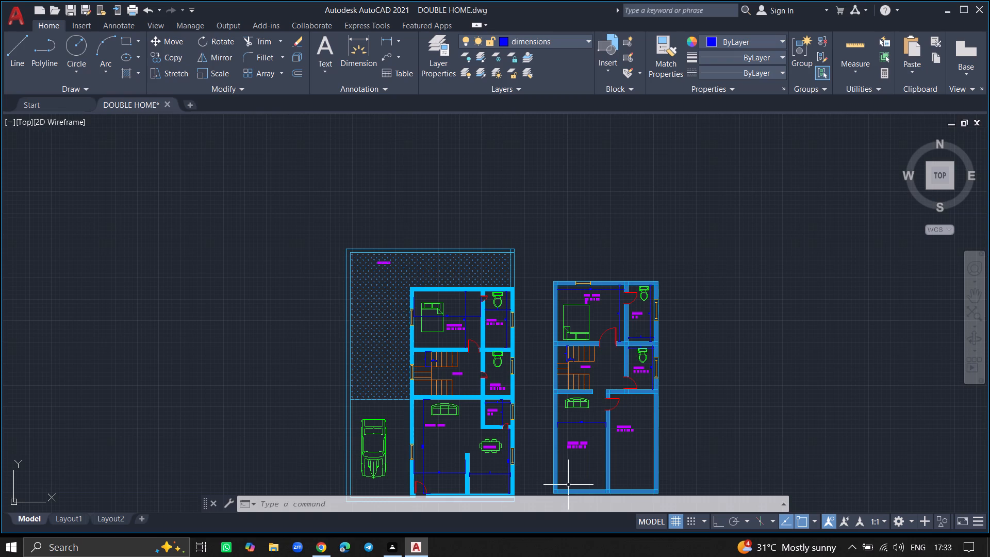
{"action": "scroll", "coordinate": [543, 476], "scroll_direction": "down", "scroll_amount": 4, "text": "ctrl"}
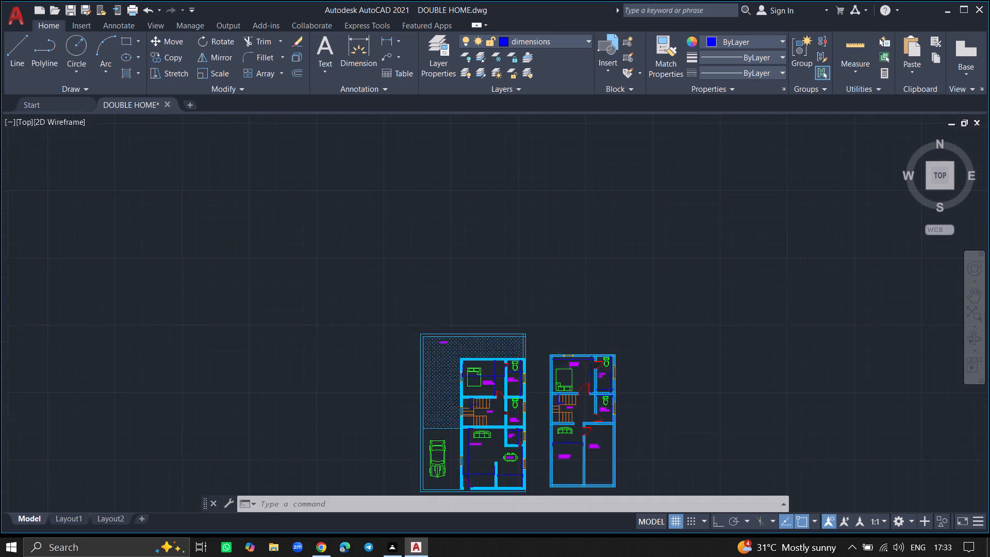
{"action": "scroll", "coordinate": [544, 484], "scroll_direction": "up", "scroll_amount": 3, "text": "ctrl"}
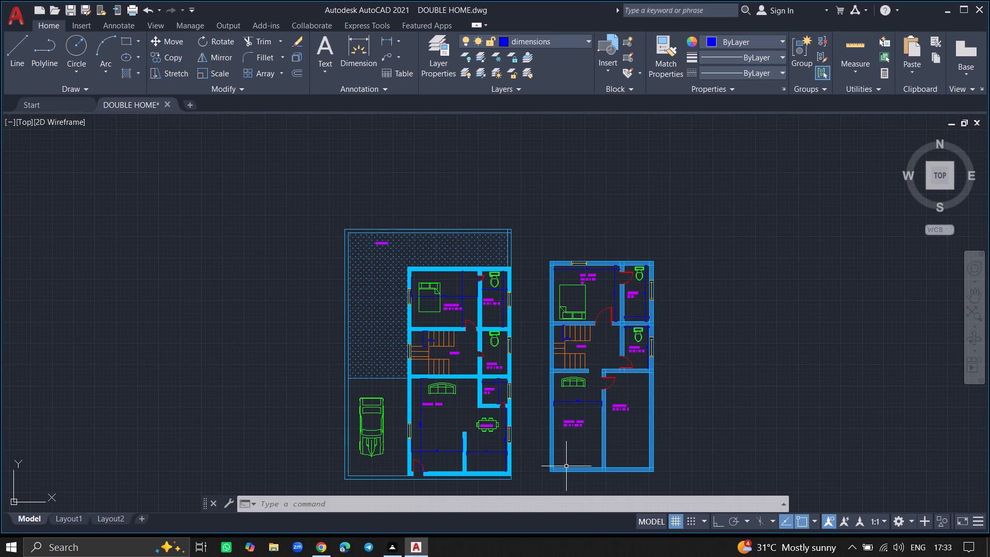
{"action": "scroll", "coordinate": [570, 464], "scroll_direction": "up", "scroll_amount": 2, "text": "ctrl"}
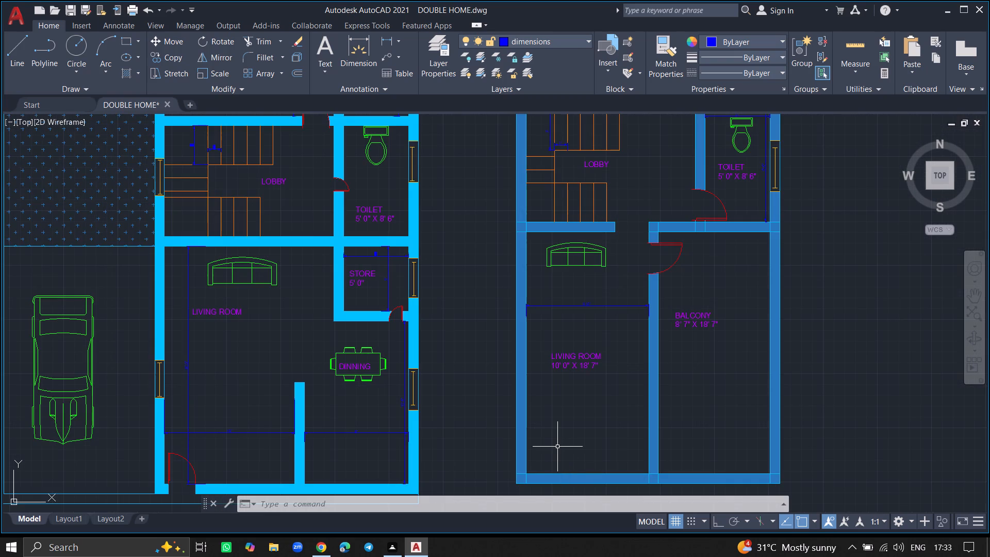
{"action": "type", "text": "DIML"}
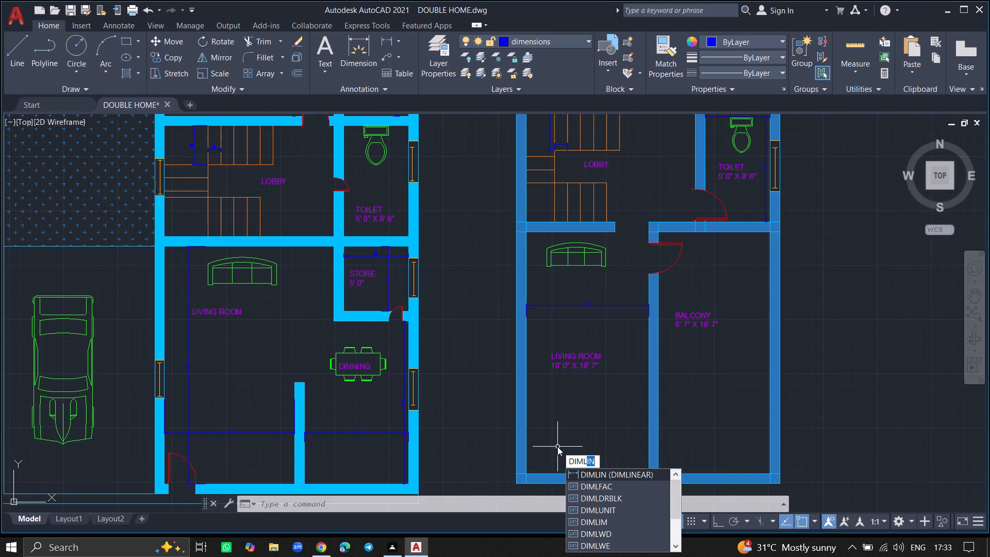
{"action": "left_click", "coordinate": [603, 471]}
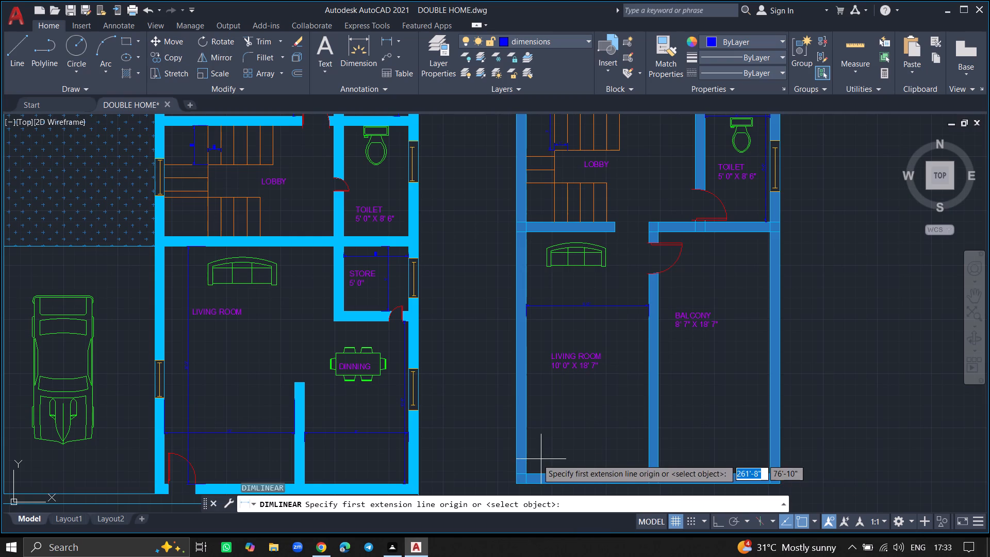
{"action": "left_click", "coordinate": [537, 473]}
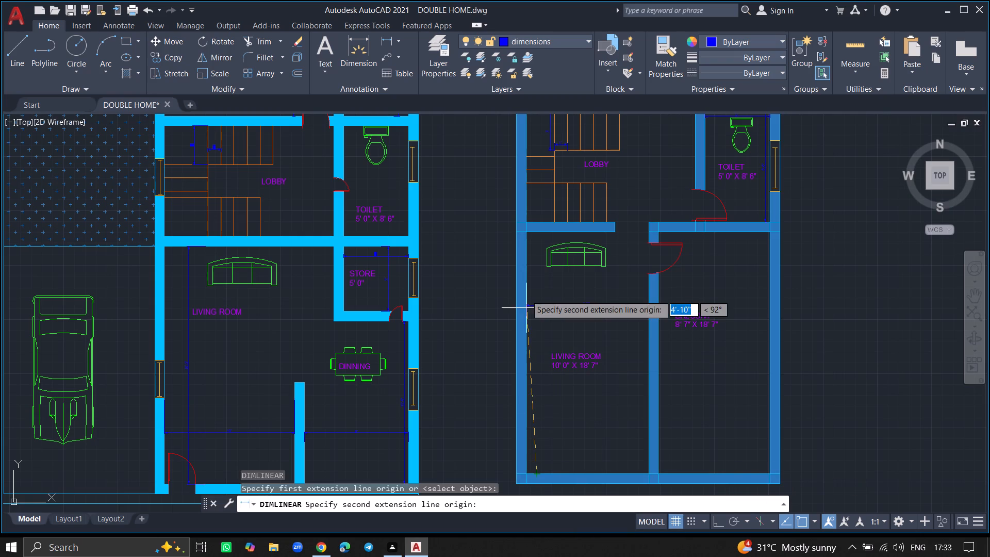
{"action": "left_click", "coordinate": [538, 231]}
{"action": "left_click", "coordinate": [543, 232]}
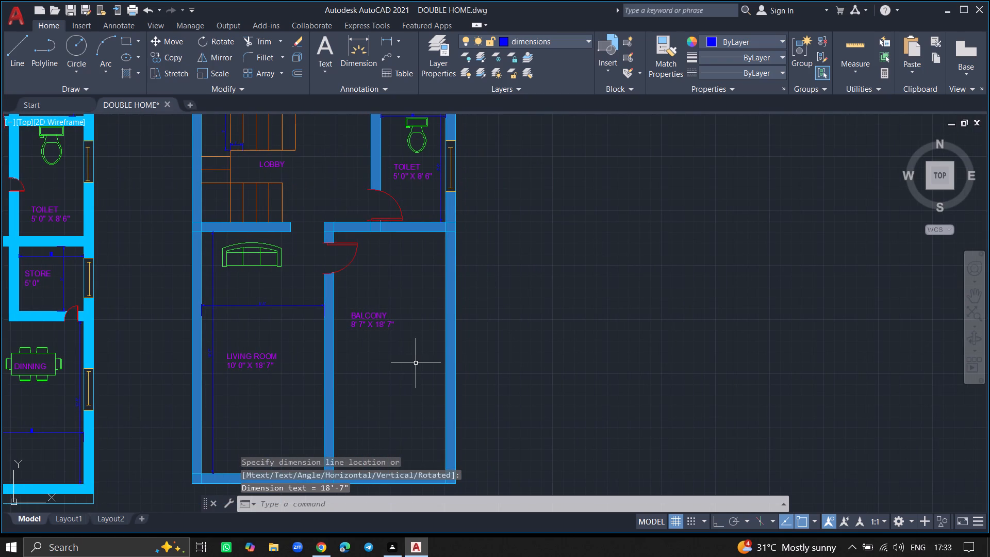
Add a vertical linear dimension between the balcony's north and south inner wall faces, near its east wall.
{"action": "type", "text": "DIML"}
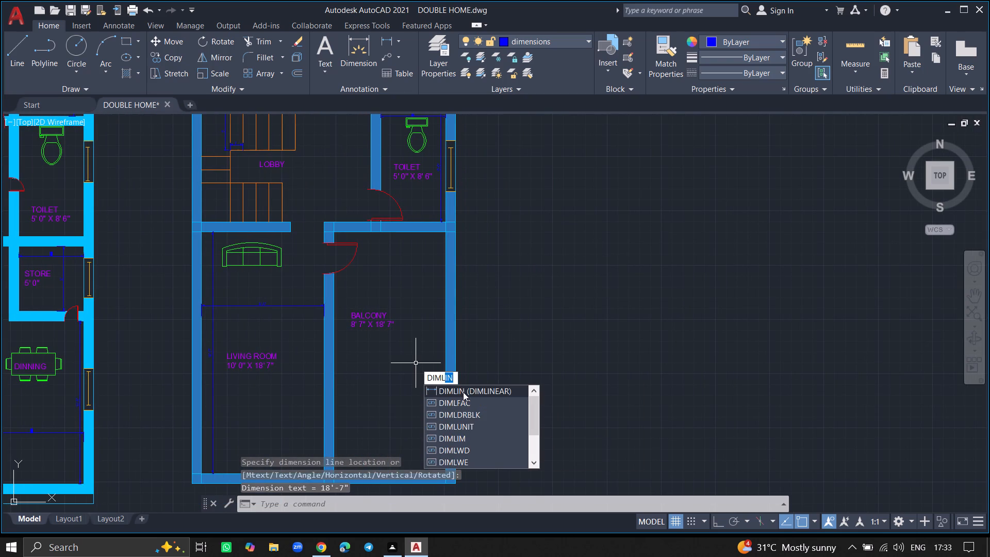
{"action": "left_click", "coordinate": [463, 392]}
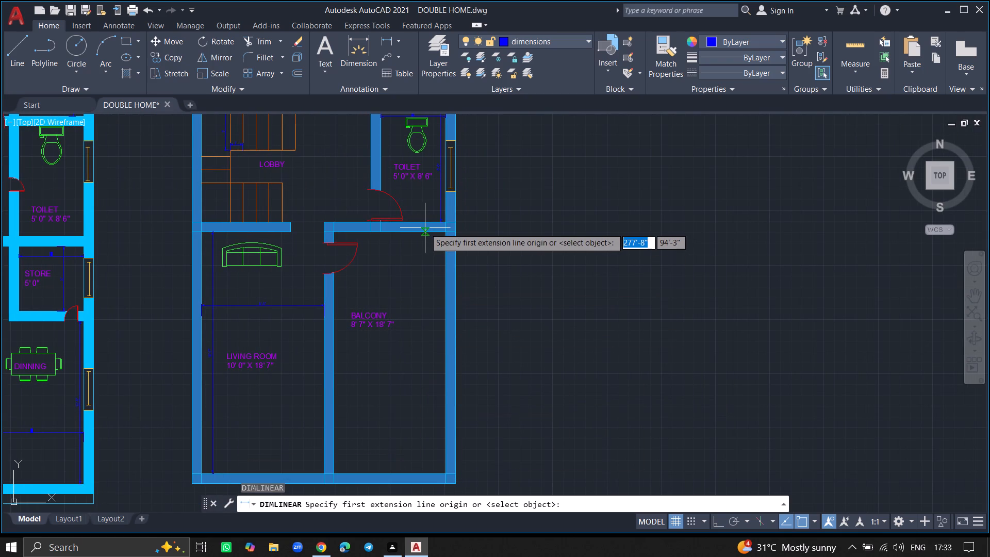
{"action": "left_click", "coordinate": [423, 232]}
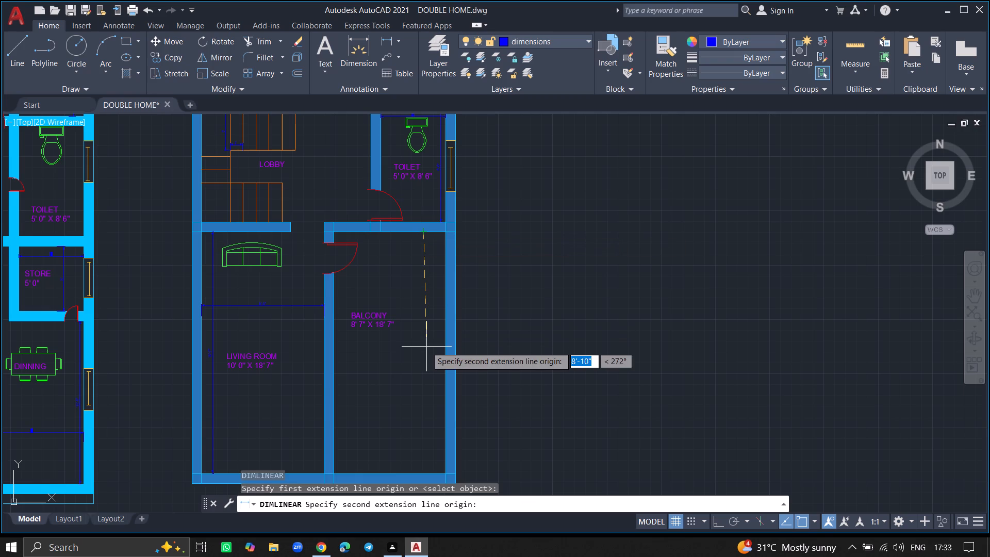
{"action": "left_click", "coordinate": [421, 475]}
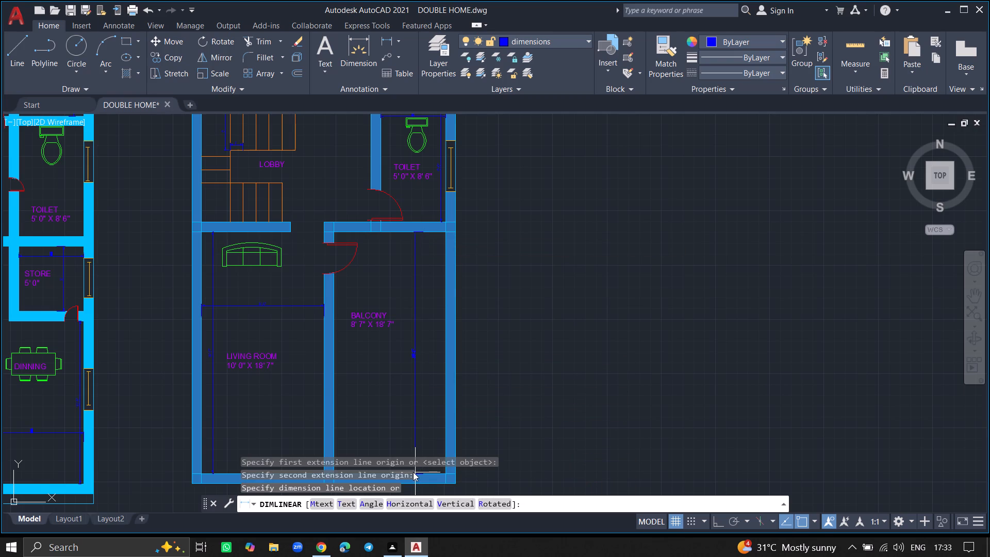
{"action": "left_click", "coordinate": [413, 472]}
{"action": "left_click", "coordinate": [428, 412]}
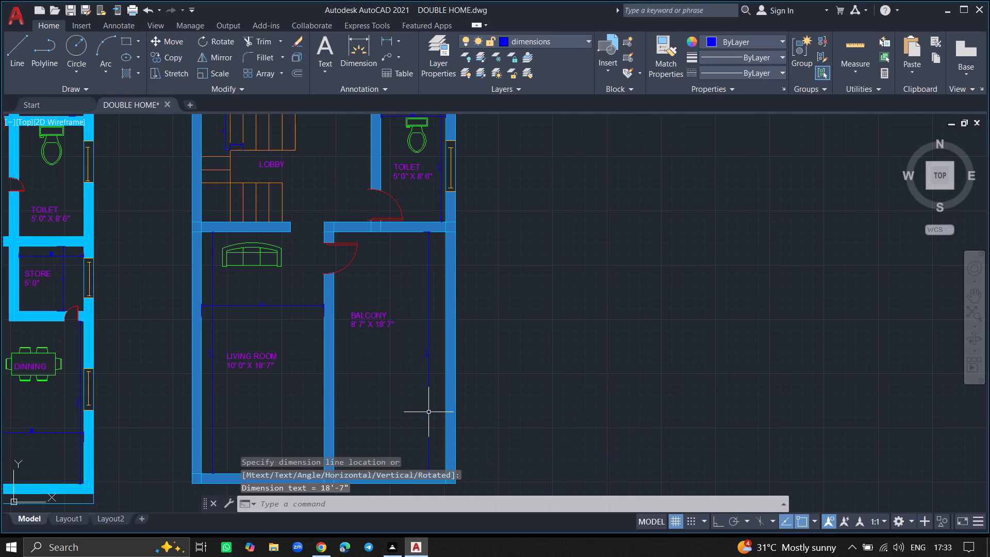
Add a horizontal linear dimension across the balcony, between its east and west inner wall faces, south of the room label.
{"action": "type", "text": "DIML"}
{"action": "left_click", "coordinate": [391, 413]}
{"action": "left_click", "coordinate": [445, 405]}
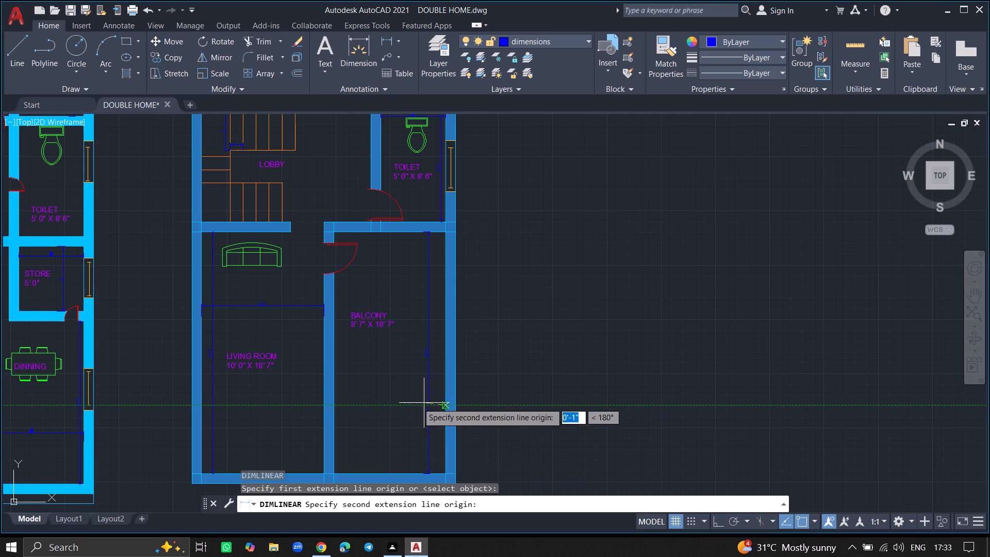
{"action": "left_click", "coordinate": [336, 407]}
{"action": "left_click", "coordinate": [342, 379]}
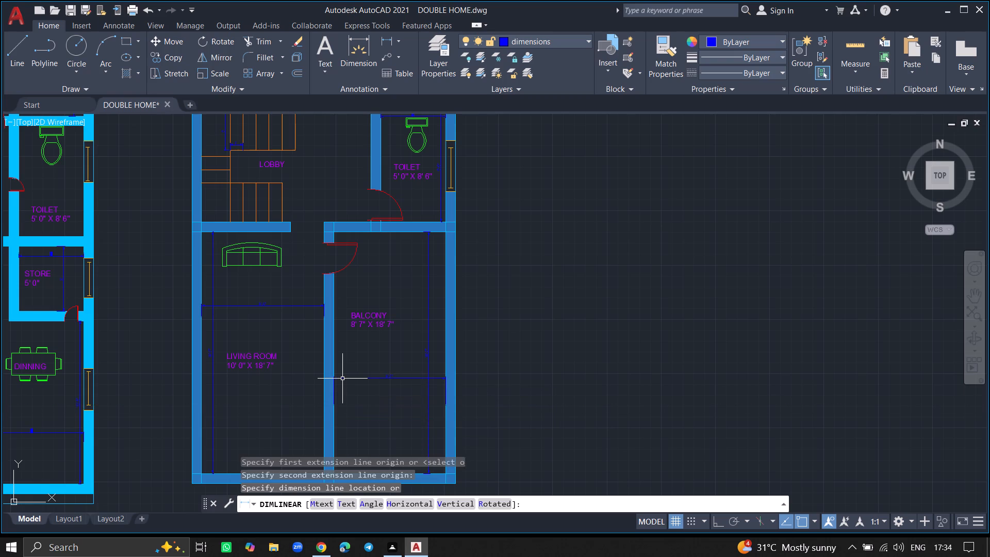
Set the ISO-25 dimension style's text height to 5" and make the style current.
{"action": "scroll", "coordinate": [407, 331], "scroll_direction": "down", "scroll_amount": 1, "text": "ctrl"}
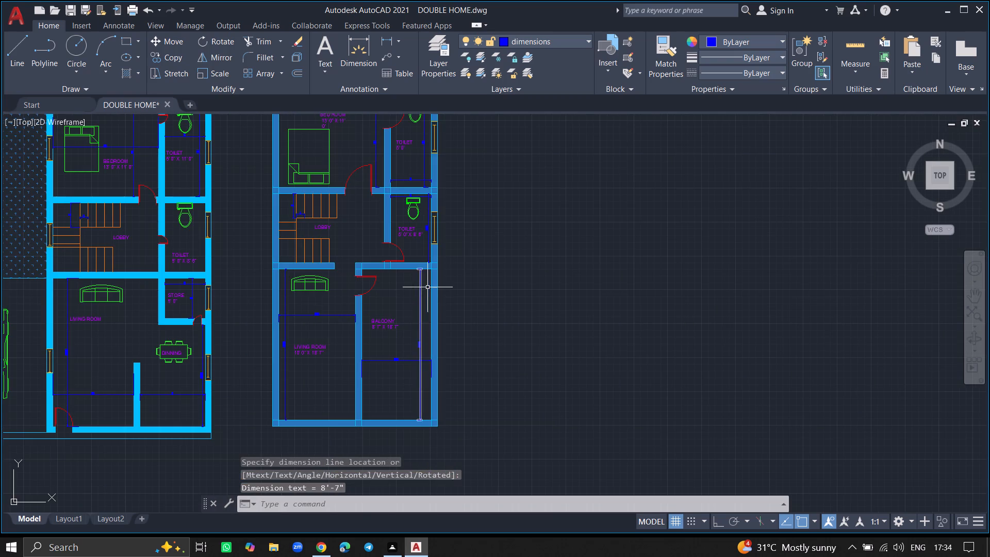
{"action": "scroll", "coordinate": [453, 284], "scroll_direction": "down", "scroll_amount": 2, "text": "ctrl"}
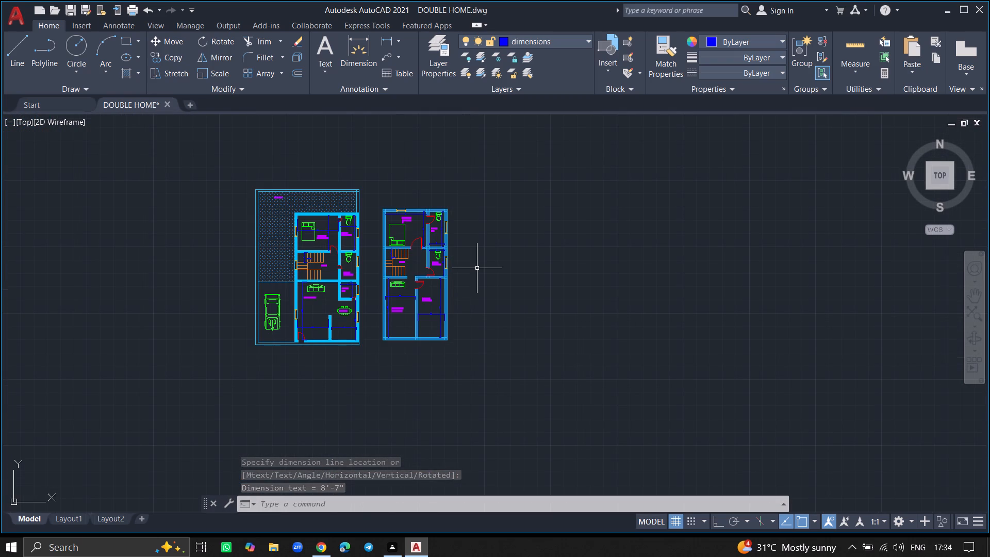
{"action": "key", "text": "d"}
{"action": "key", "text": "Return"}
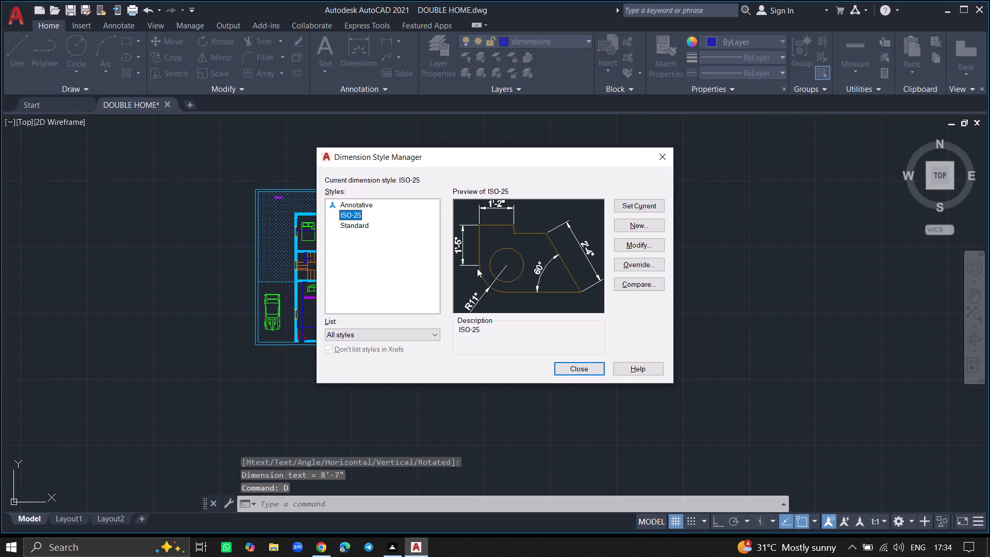
{"action": "left_click", "coordinate": [618, 243]}
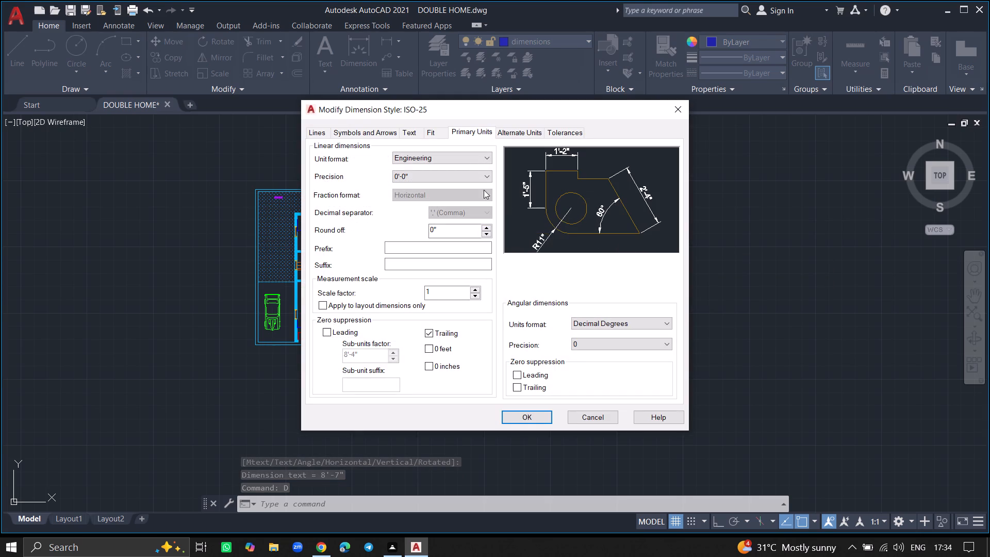
{"action": "left_click", "coordinate": [404, 132]}
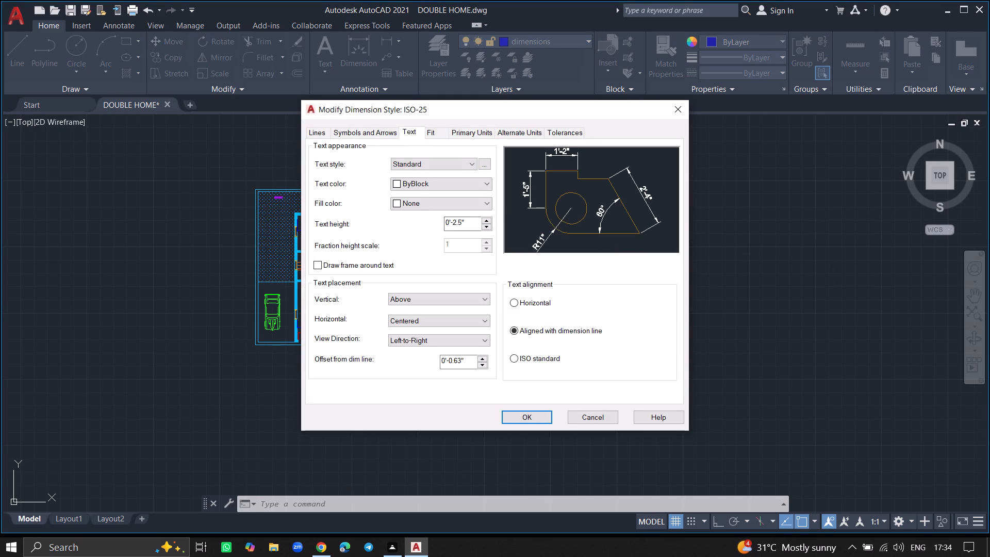
{"action": "left_click", "coordinate": [467, 224]}
{"action": "key", "text": "BackSpace"}
{"action": "key", "text": "BackSpace"}
{"action": "key", "text": "BackSpace"}
{"action": "key", "text": "BackSpace"}
{"action": "key", "text": "BackSpace"}
{"action": "key", "text": "BackSpace"}
{"action": "key", "text": "BackSpace"}
{"action": "key", "text": "BackSpace"}
{"action": "key", "text": "BackSpace"}
{"action": "key", "text": "BackSpace"}
{"action": "key", "text": "BackSpace"}
{"action": "key", "text": "BackSpace"}
{"action": "key", "text": "BackSpace"}
{"action": "key", "text": "5"}
{"action": "key", "text": "shift+quotedbl"}
{"action": "left_click", "coordinate": [513, 416]}
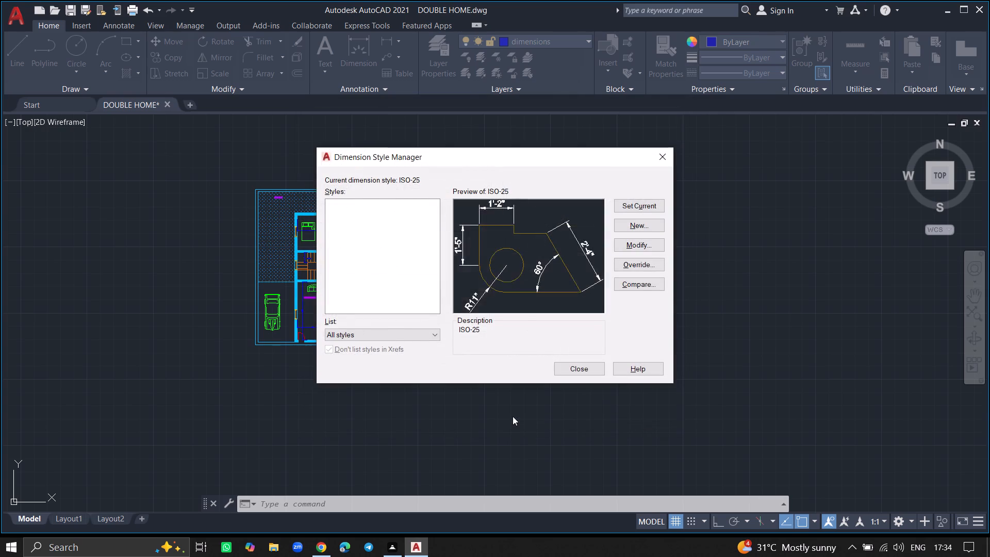
{"action": "left_click", "coordinate": [646, 203]}
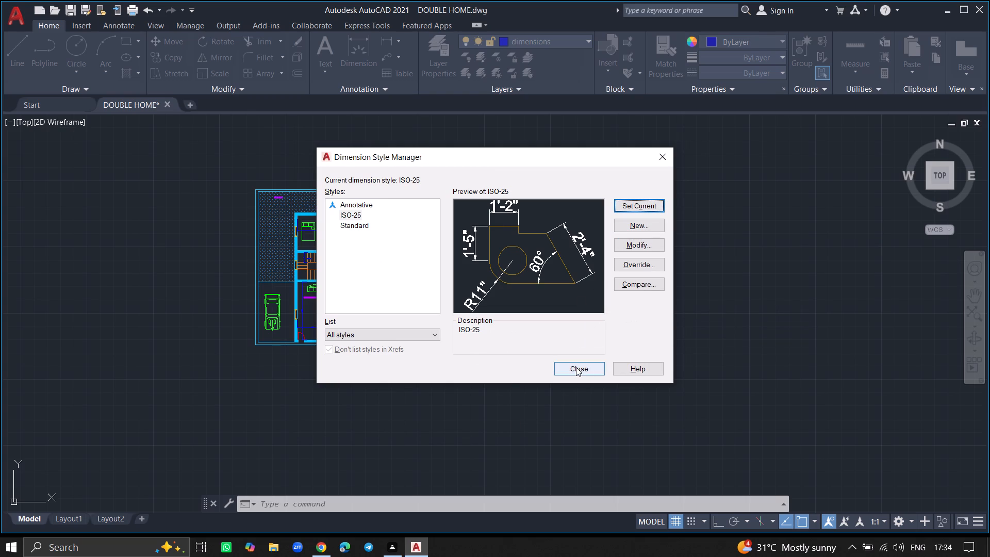
{"action": "left_click", "coordinate": [576, 367]}
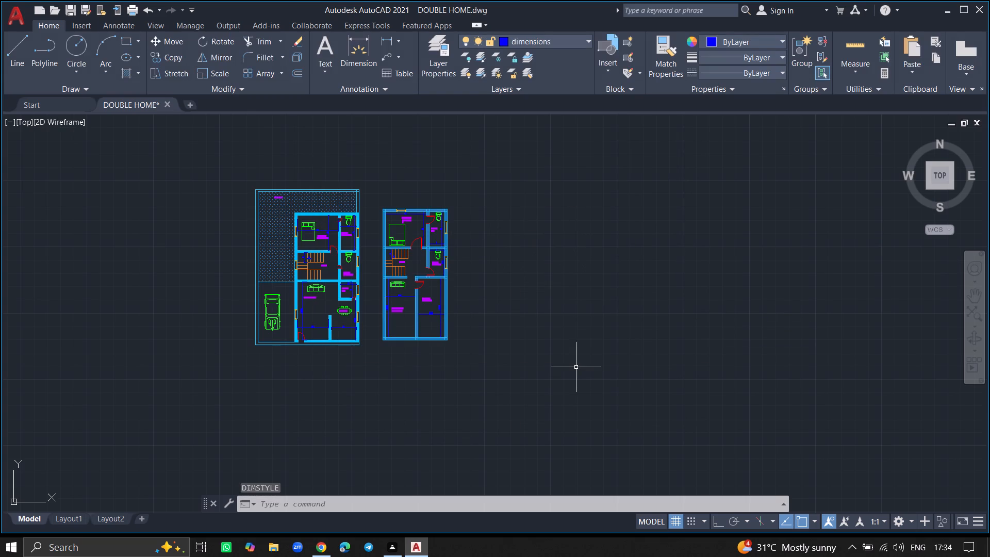
Turn off the drawing grid in model space.
{"action": "scroll", "coordinate": [343, 334], "scroll_direction": "up", "scroll_amount": 3, "text": "ctrl"}
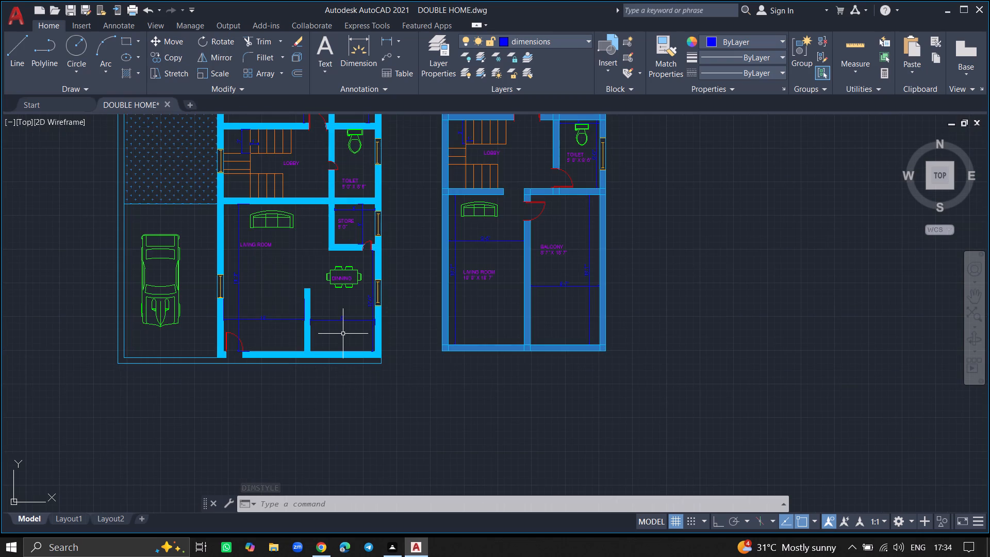
{"action": "scroll", "coordinate": [308, 282], "scroll_direction": "down", "scroll_amount": 4, "text": "ctrl"}
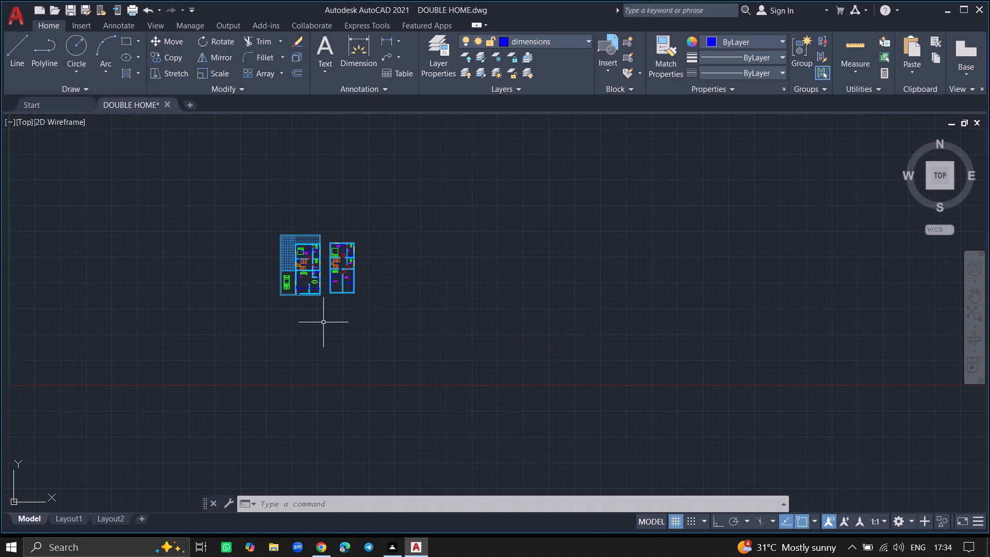
{"action": "key", "text": "F7"}
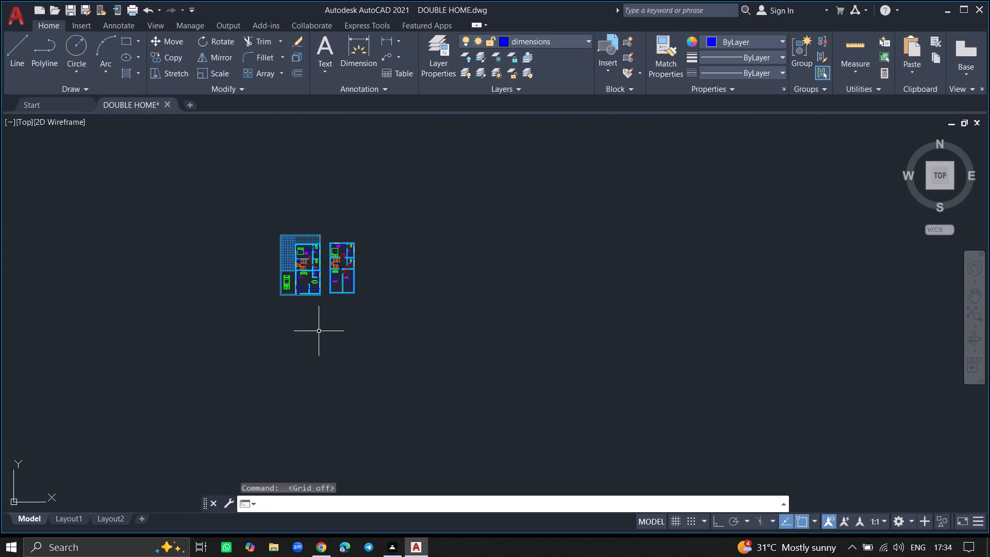
{"action": "scroll", "coordinate": [276, 255], "scroll_direction": "up", "scroll_amount": 4, "text": "ctrl"}
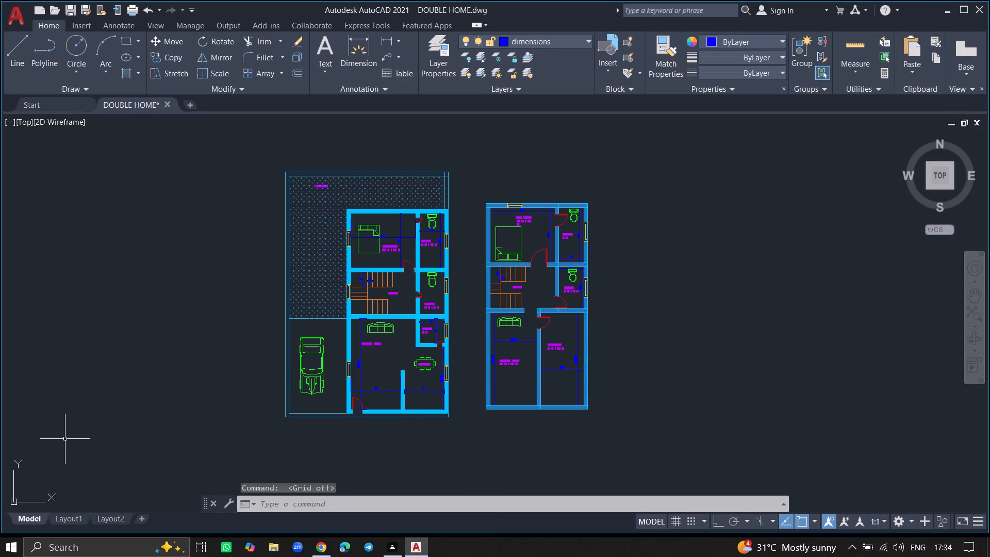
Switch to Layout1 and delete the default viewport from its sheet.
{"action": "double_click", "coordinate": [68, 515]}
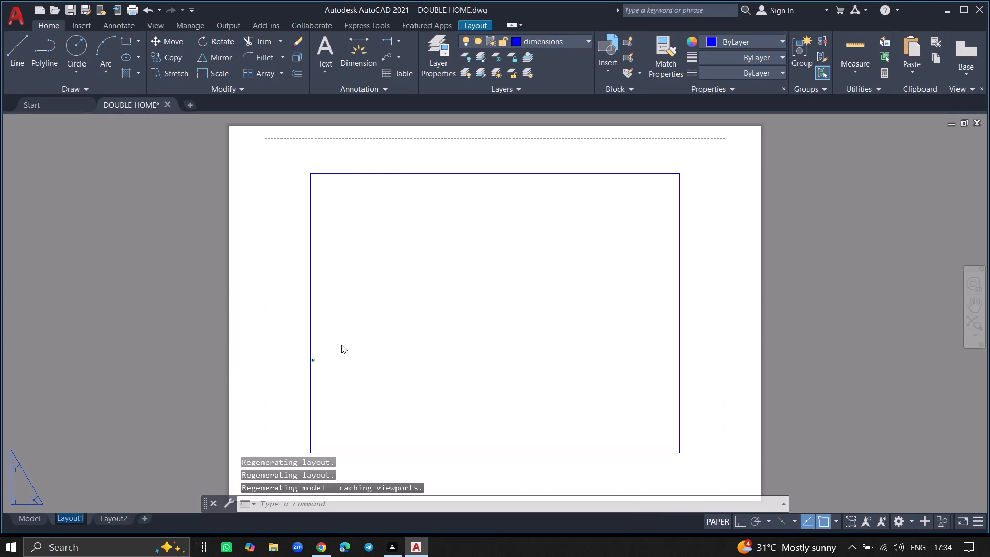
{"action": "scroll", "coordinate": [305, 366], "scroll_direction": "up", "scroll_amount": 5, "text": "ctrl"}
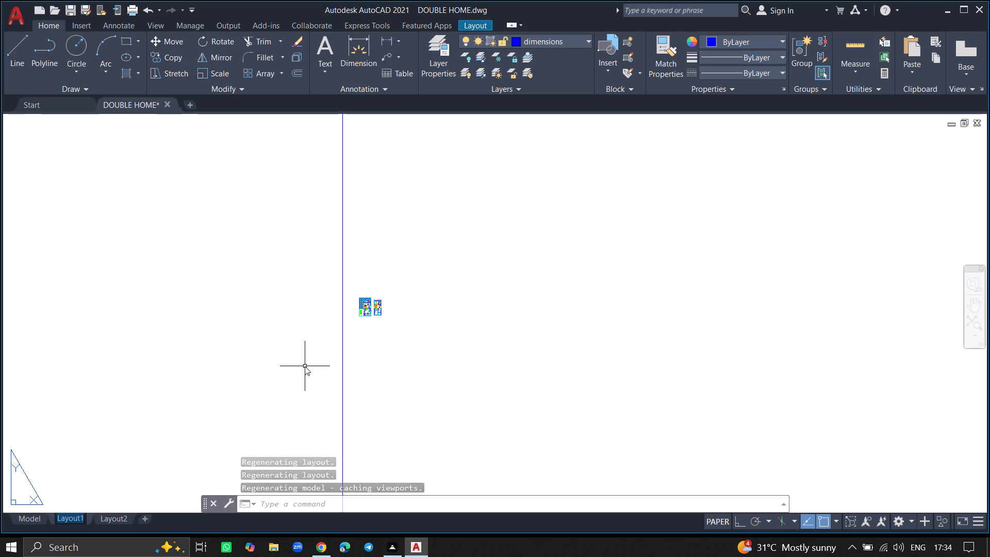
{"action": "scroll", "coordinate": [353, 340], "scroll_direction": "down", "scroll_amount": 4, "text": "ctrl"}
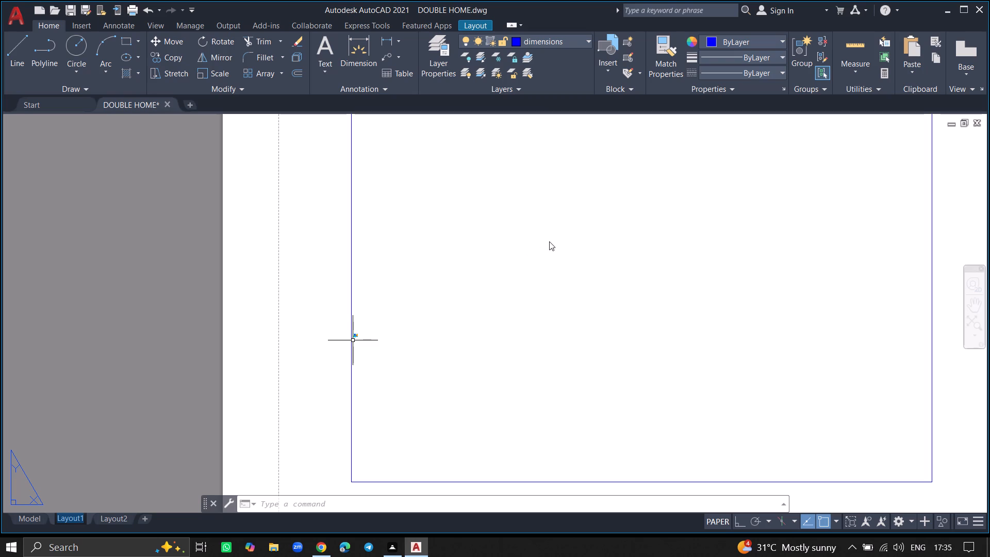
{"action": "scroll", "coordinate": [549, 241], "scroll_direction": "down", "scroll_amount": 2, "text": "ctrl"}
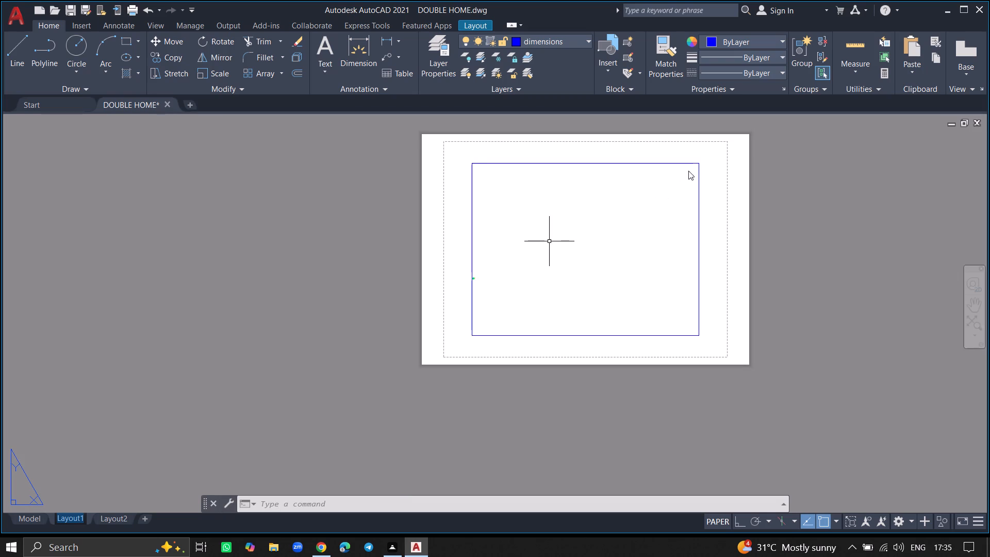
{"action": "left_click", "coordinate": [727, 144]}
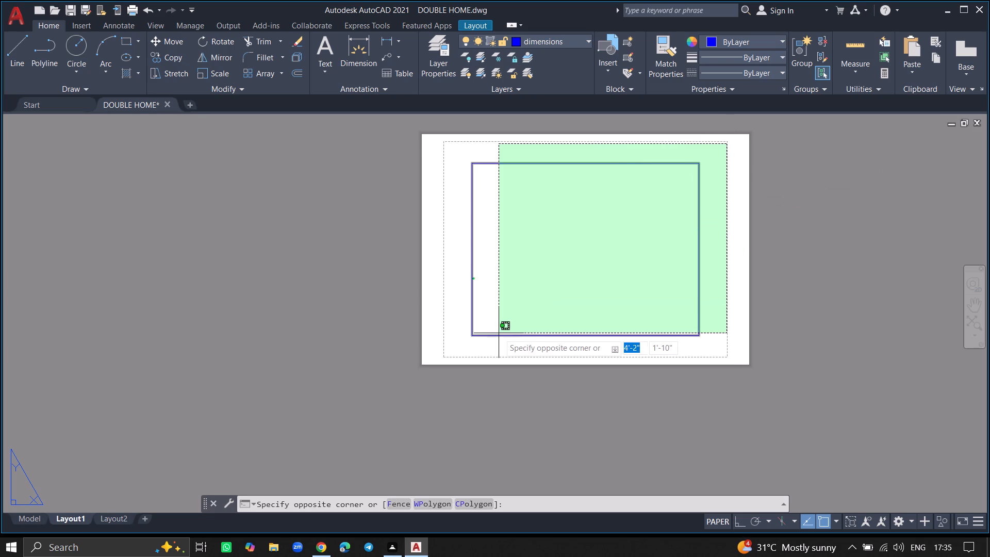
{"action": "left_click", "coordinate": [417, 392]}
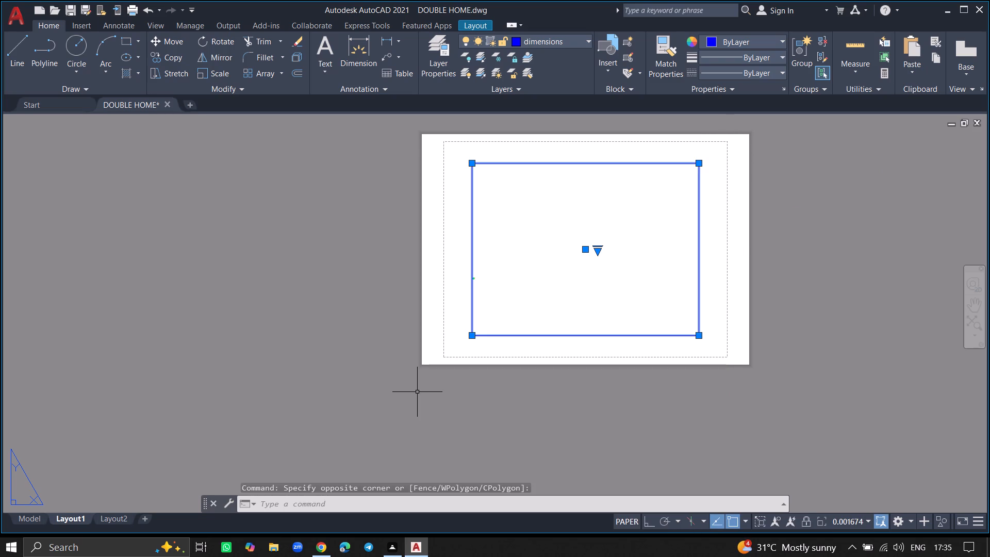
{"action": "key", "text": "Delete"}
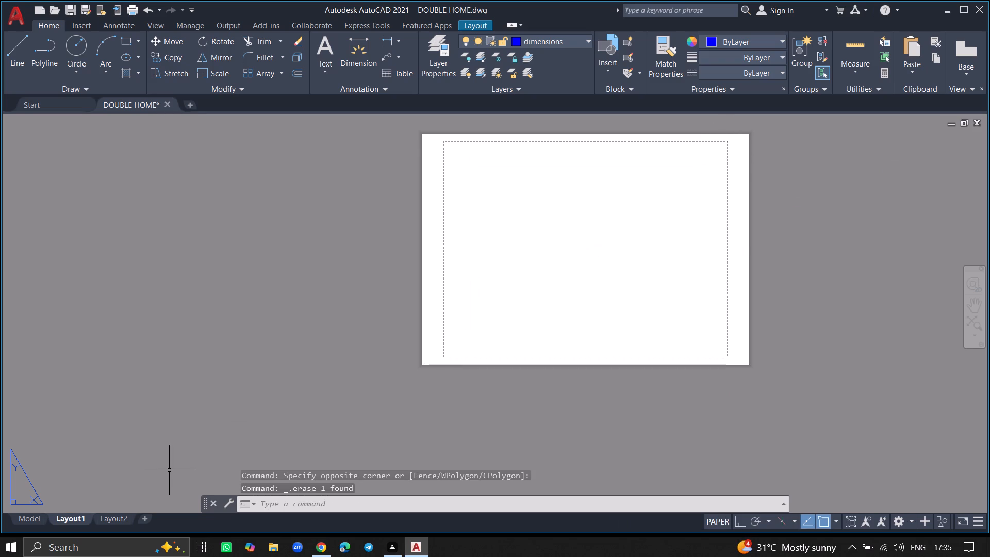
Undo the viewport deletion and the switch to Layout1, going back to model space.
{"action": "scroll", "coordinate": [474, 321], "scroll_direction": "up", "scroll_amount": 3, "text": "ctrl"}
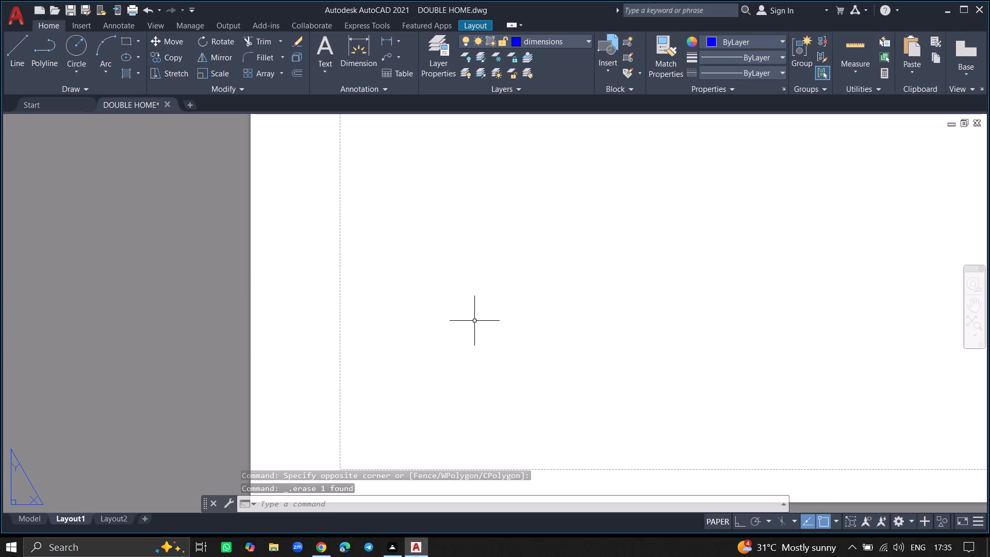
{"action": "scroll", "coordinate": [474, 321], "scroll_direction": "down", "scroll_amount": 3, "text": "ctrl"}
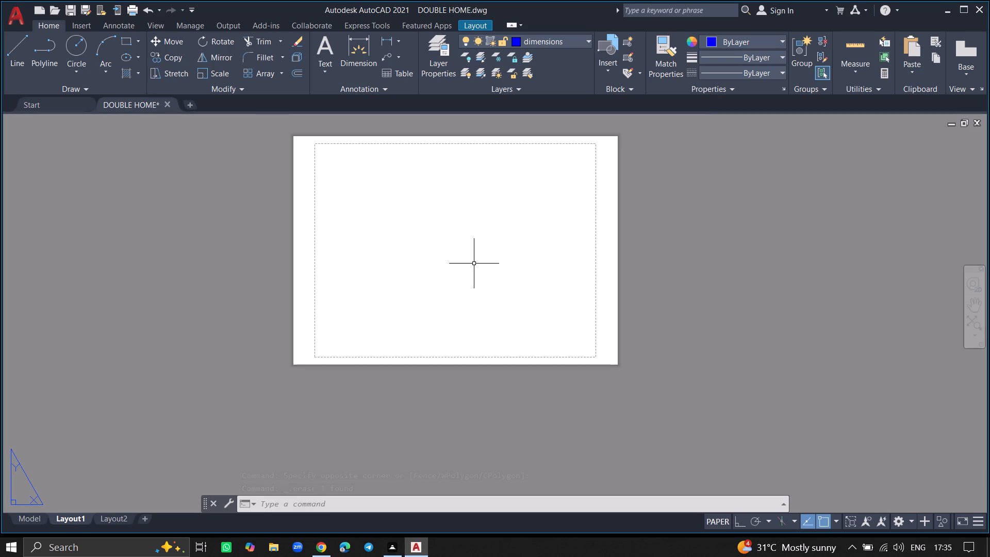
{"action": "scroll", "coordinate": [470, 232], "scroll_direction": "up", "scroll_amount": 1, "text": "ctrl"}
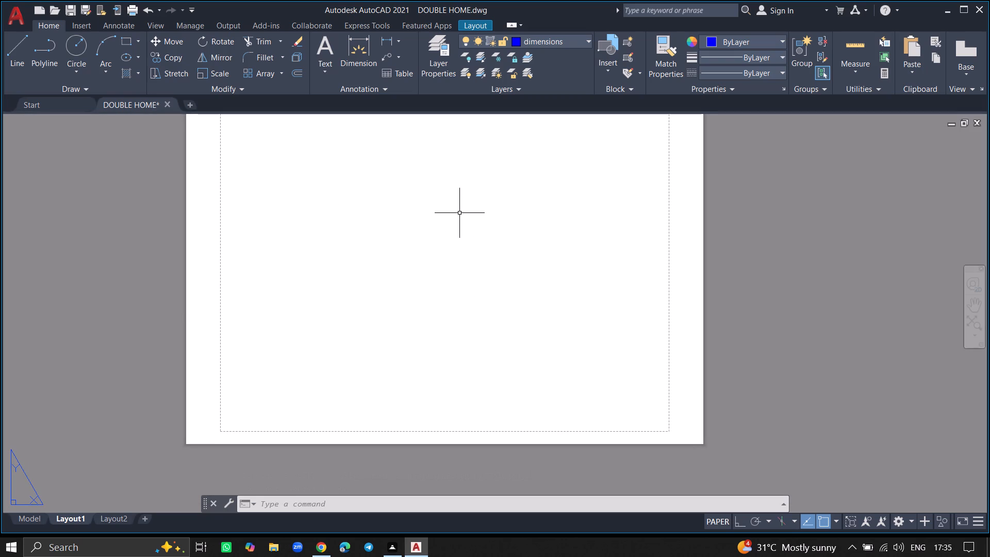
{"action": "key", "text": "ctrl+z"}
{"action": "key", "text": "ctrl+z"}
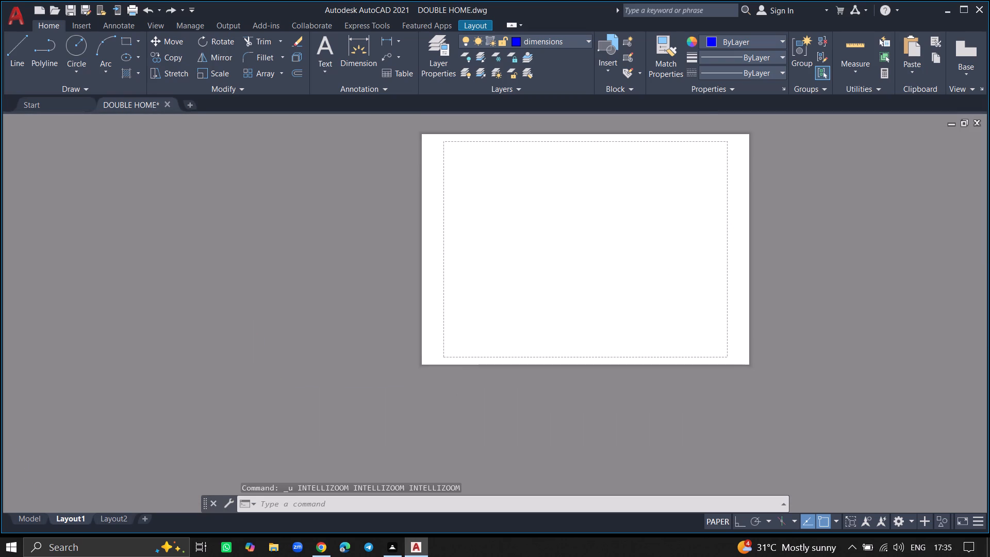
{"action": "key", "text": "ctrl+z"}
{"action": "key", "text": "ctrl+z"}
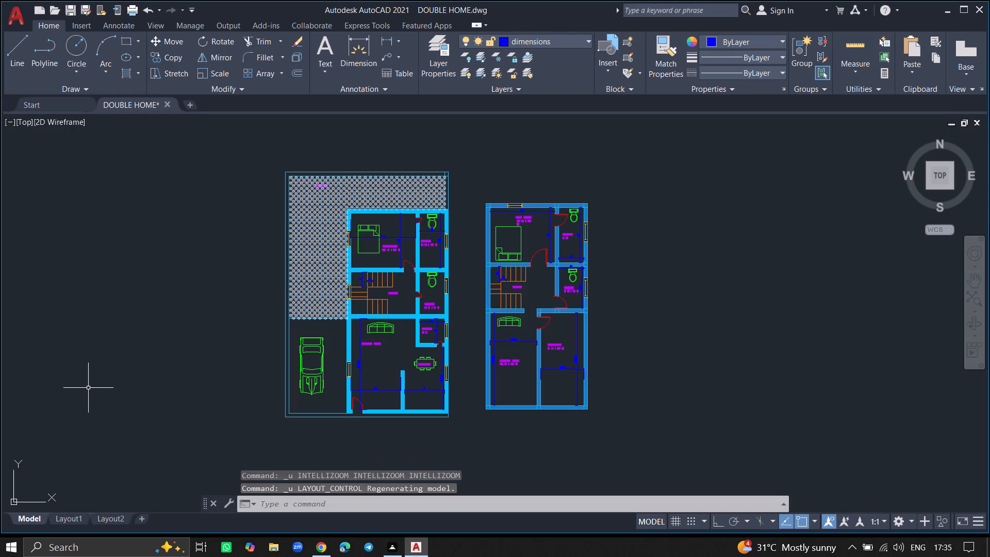
Switch to Layout1 and delete the viewport showing both floor plans, leaving the sheet empty.
{"action": "left_click", "coordinate": [62, 514]}
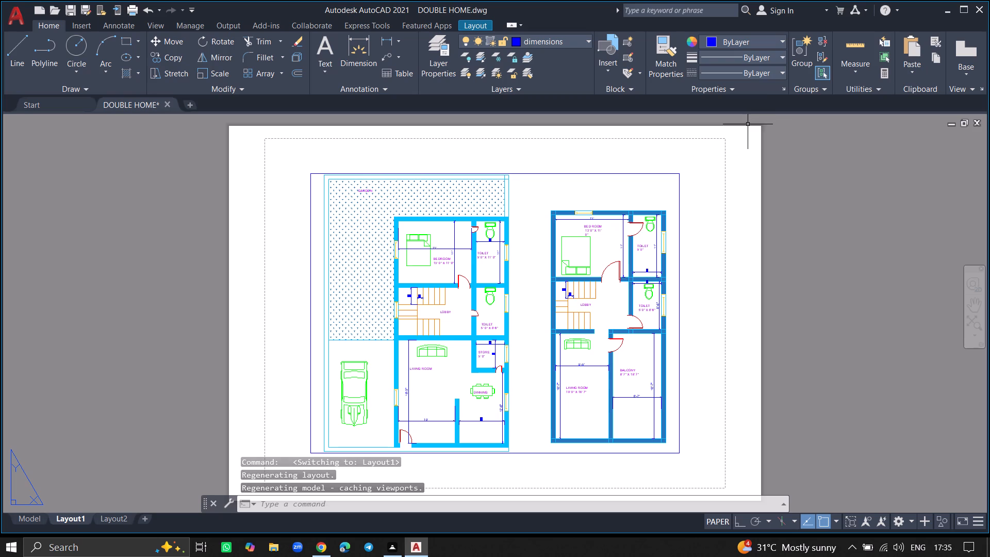
{"action": "left_click", "coordinate": [739, 135]}
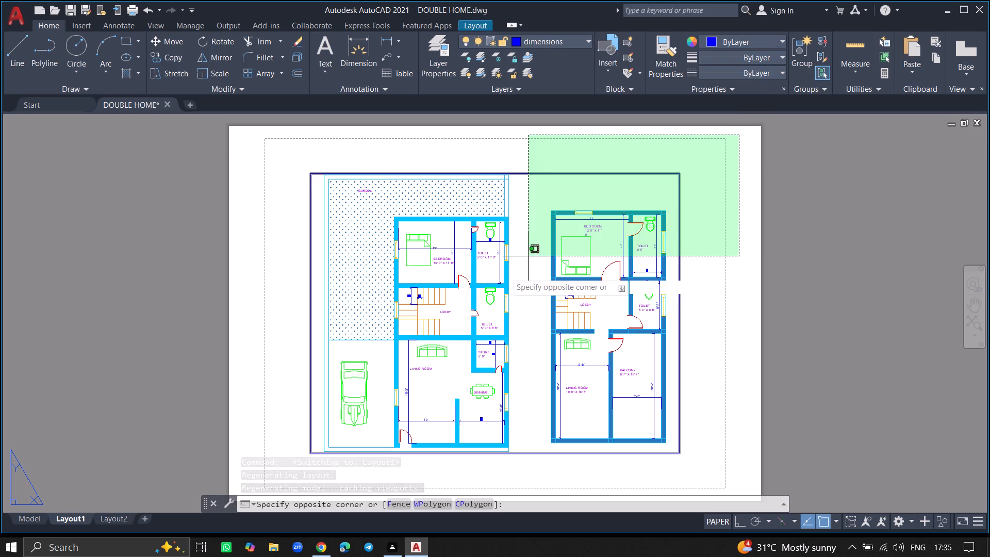
{"action": "left_click", "coordinate": [265, 488]}
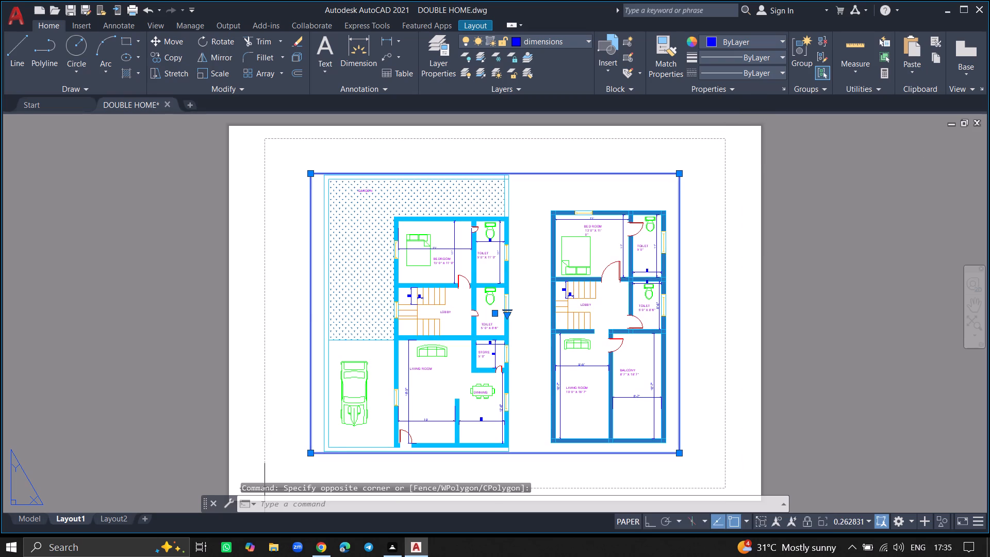
{"action": "key", "text": "Delete"}
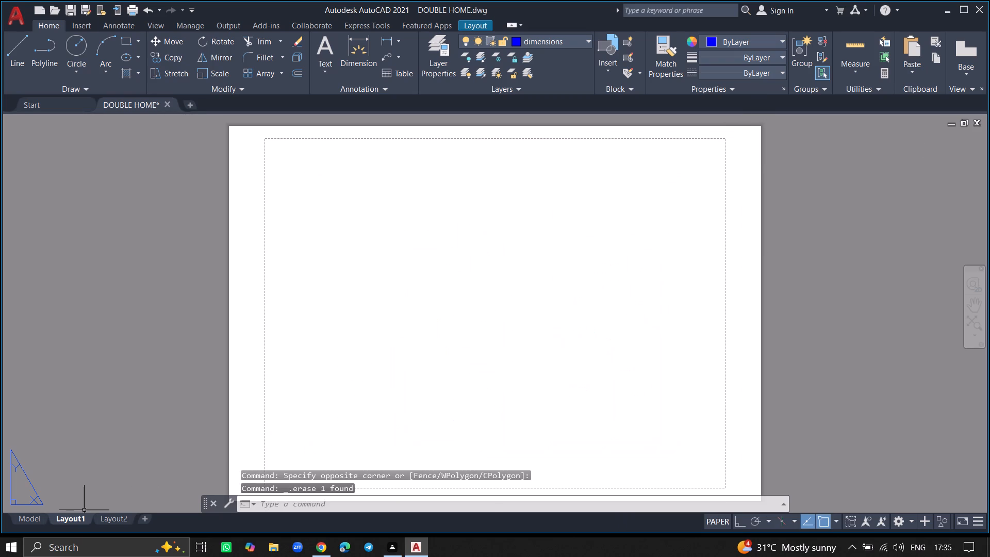
Modify Layout1's page setup to use the DWG To PDF.pc3 plotter.
{"action": "left_click", "coordinate": [80, 516]}
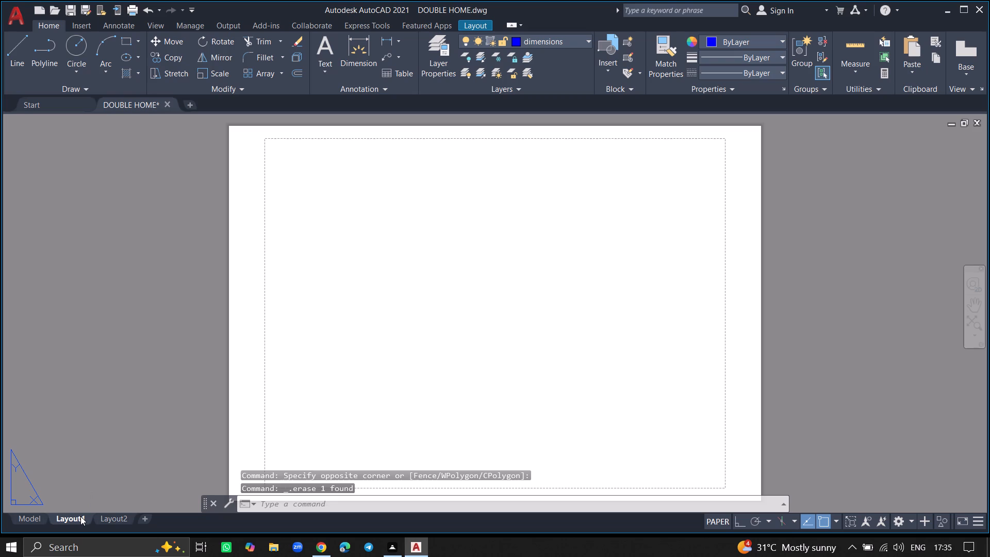
{"action": "left_click", "coordinate": [80, 516]}
{"action": "right_click", "coordinate": [80, 516]}
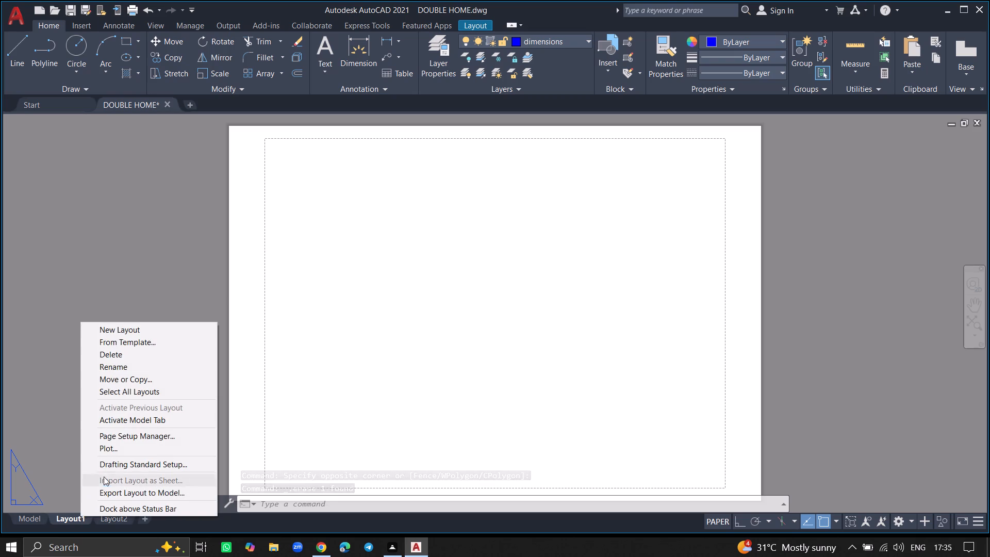
{"action": "left_click", "coordinate": [125, 434]}
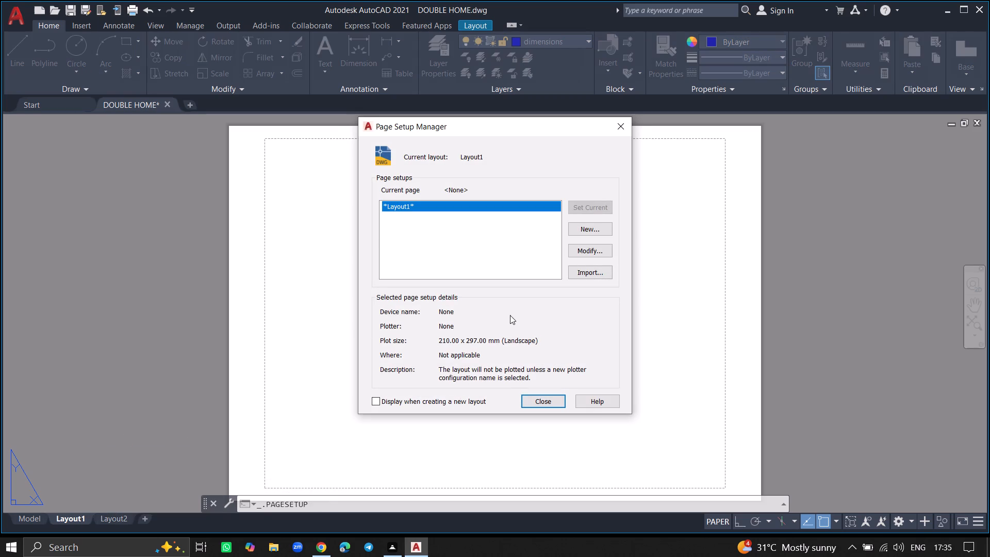
{"action": "left_click", "coordinate": [598, 246]}
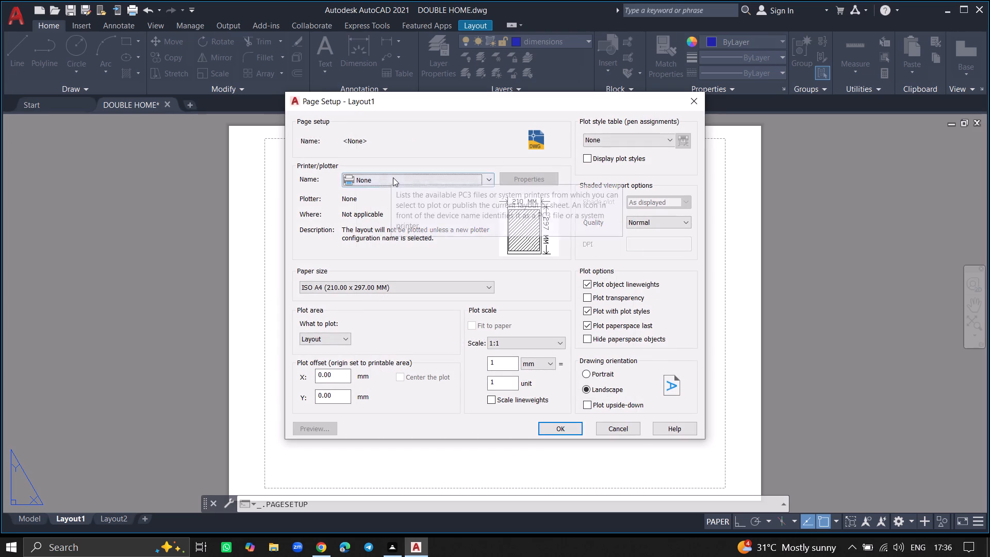
{"action": "left_click", "coordinate": [393, 177]}
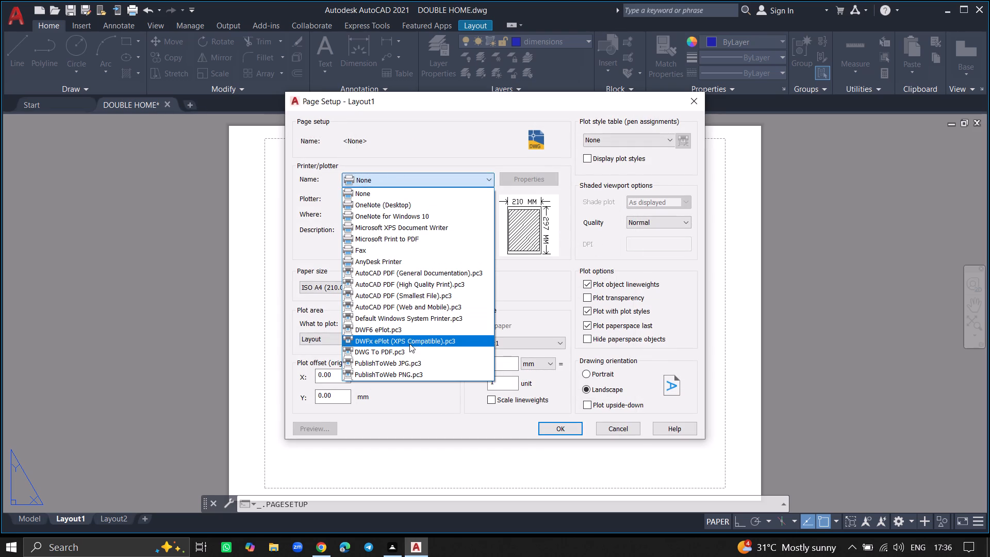
{"action": "left_click", "coordinate": [410, 351]}
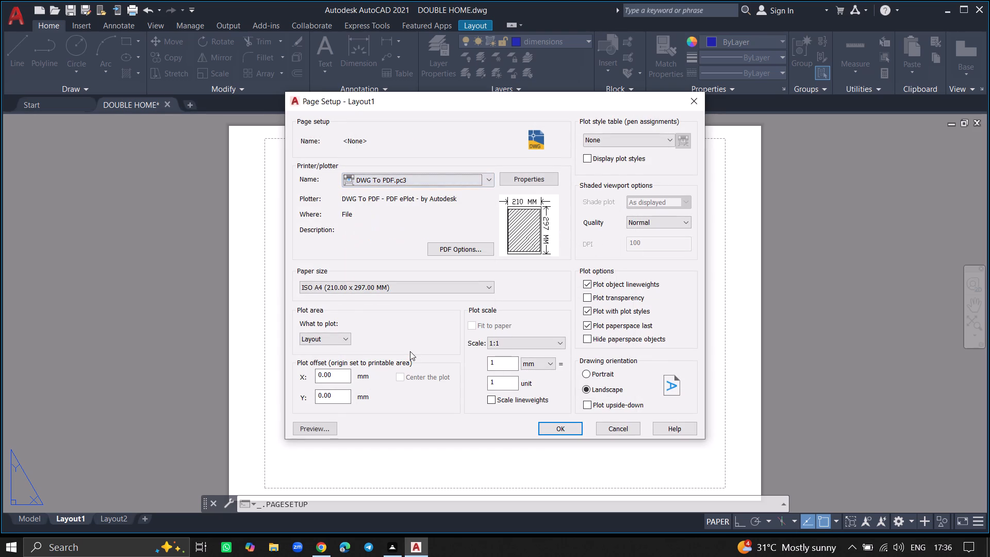
{"action": "left_click", "coordinate": [555, 430]}
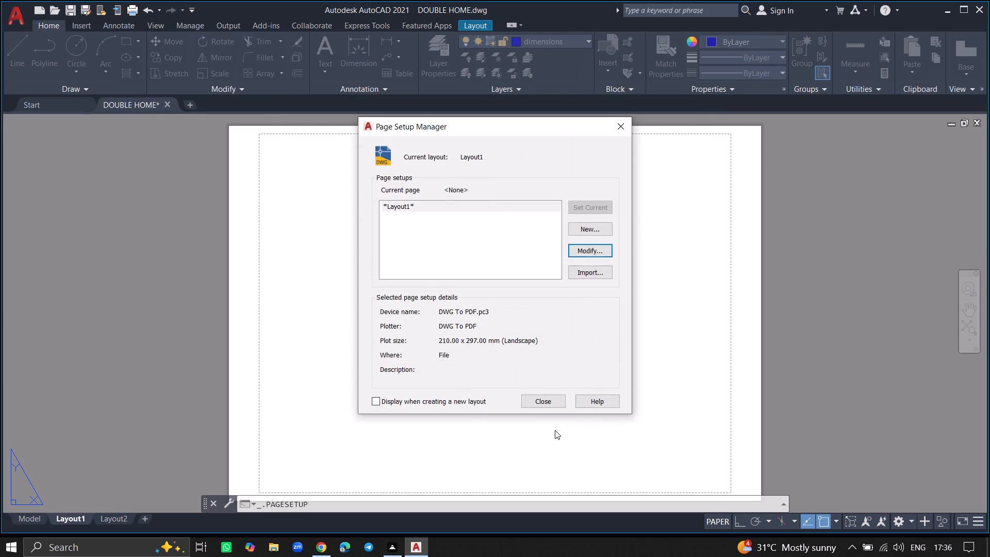
{"action": "left_click", "coordinate": [548, 401]}
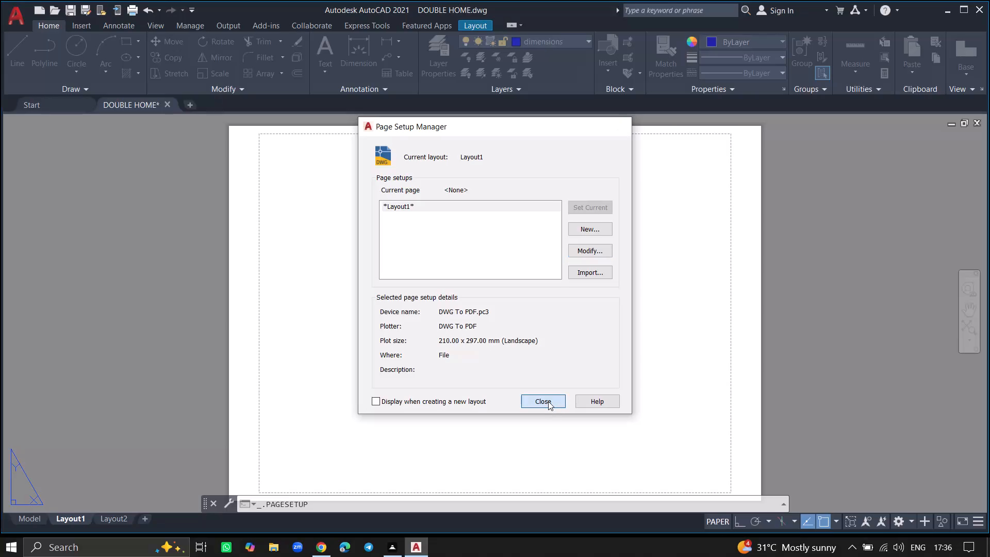
Create a rectangular MVIEW viewport on Layout1 spanning nearly the whole sheet to show both floor plans.
{"action": "type", "text": "MVI"}
{"action": "type", "text": "EW"}
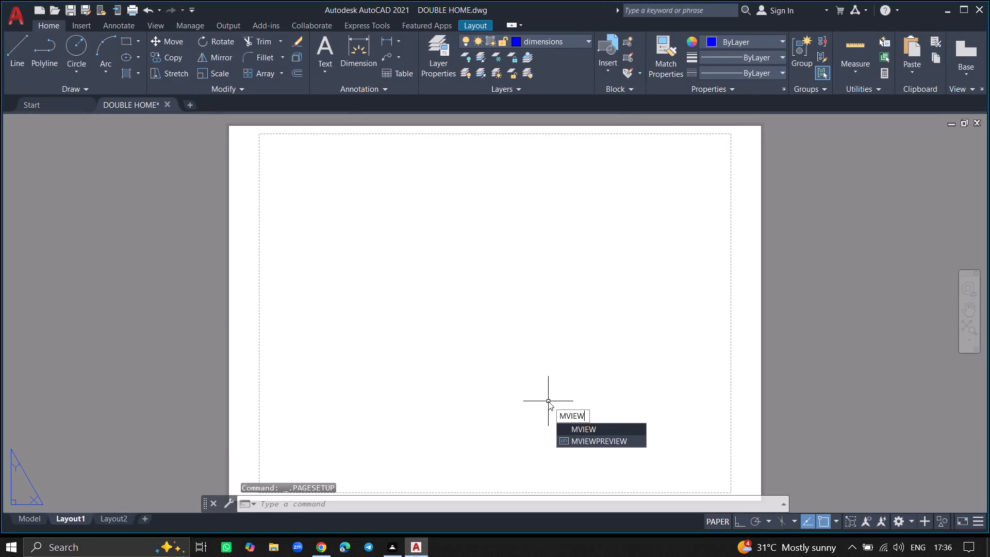
{"action": "left_click", "coordinate": [566, 427]}
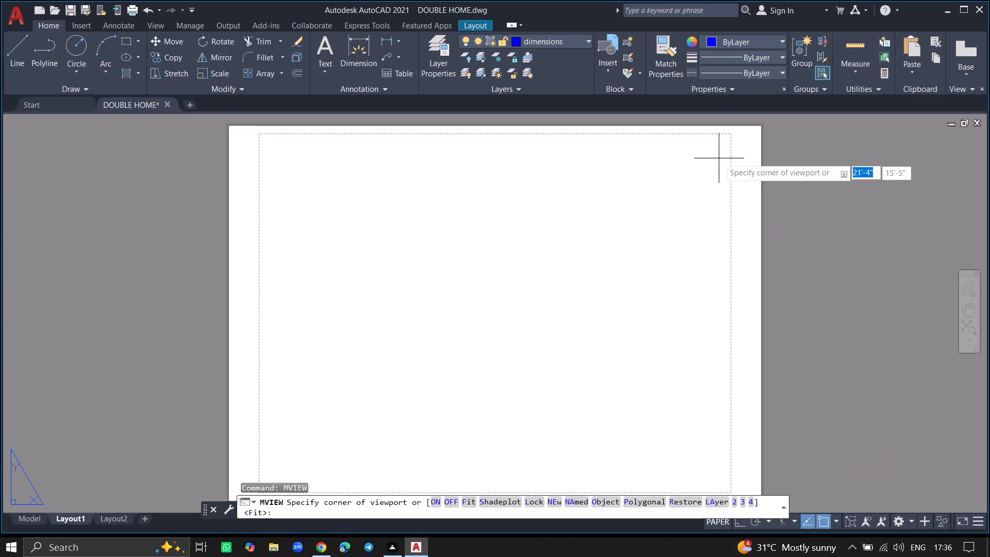
{"action": "left_click", "coordinate": [732, 136]}
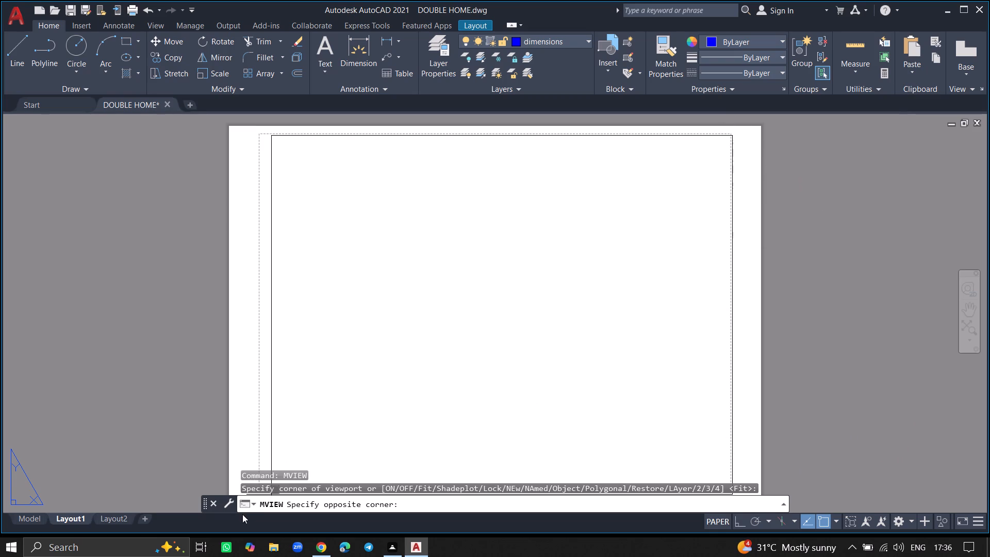
{"action": "left_click", "coordinate": [234, 488]}
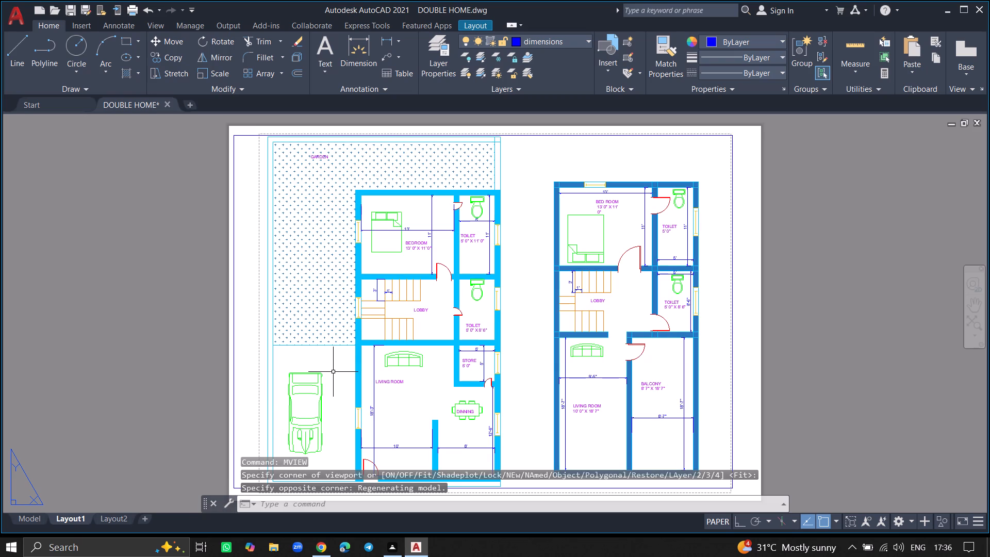
Plot Layout1 to PDF, save it on the Desktop as DOUBLE HOME-Layout1.pdf, and minimize the opened PDF.
{"action": "scroll", "coordinate": [478, 302], "scroll_direction": "down", "scroll_amount": 3, "text": "ctrl"}
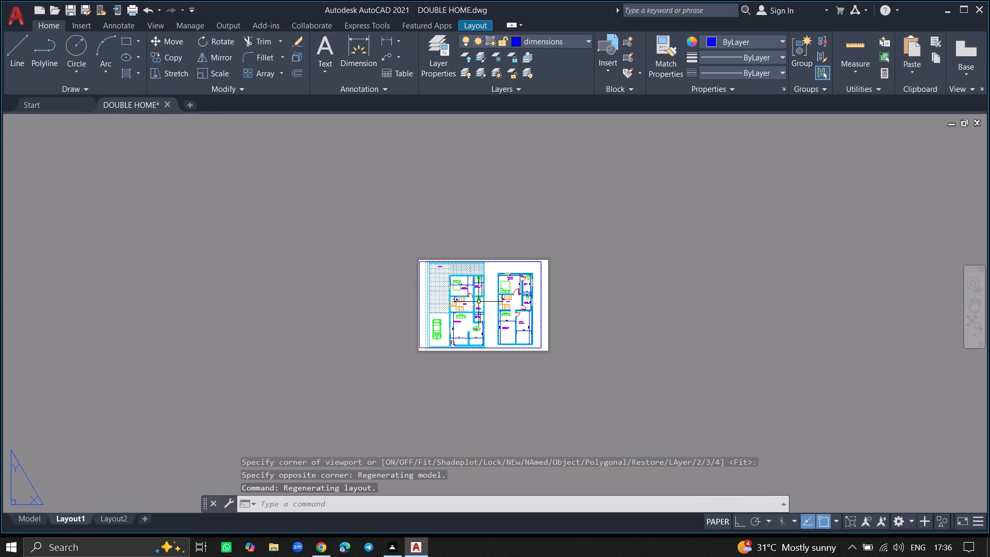
{"action": "scroll", "coordinate": [478, 302], "scroll_direction": "up", "scroll_amount": 3, "text": "ctrl"}
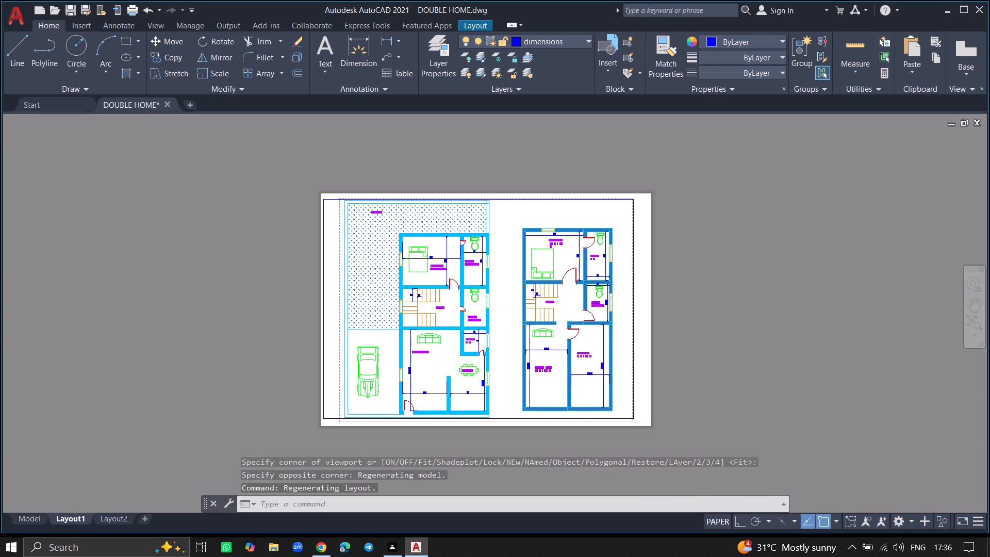
{"action": "key", "text": "ctrl+p"}
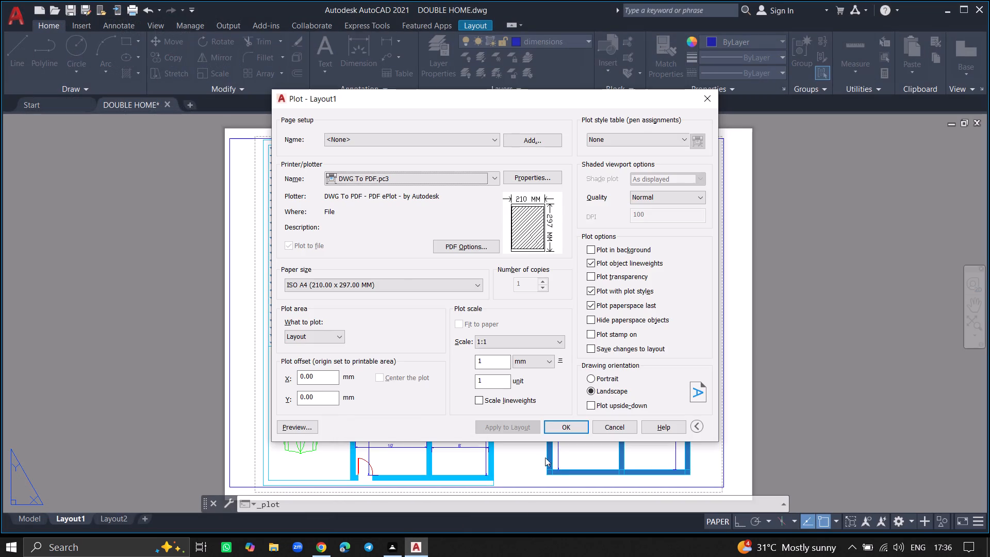
{"action": "left_click", "coordinate": [569, 422]}
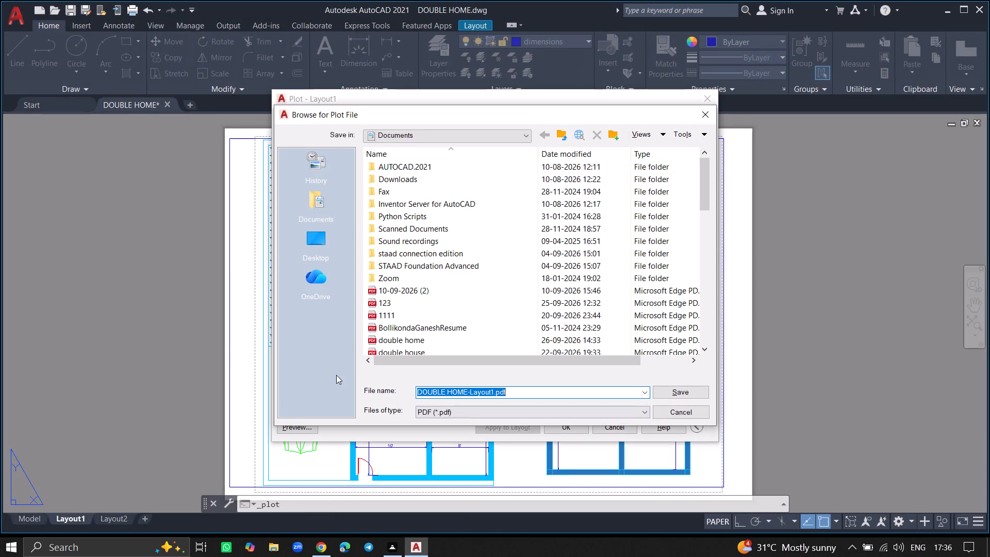
{"action": "double_click", "coordinate": [316, 243]}
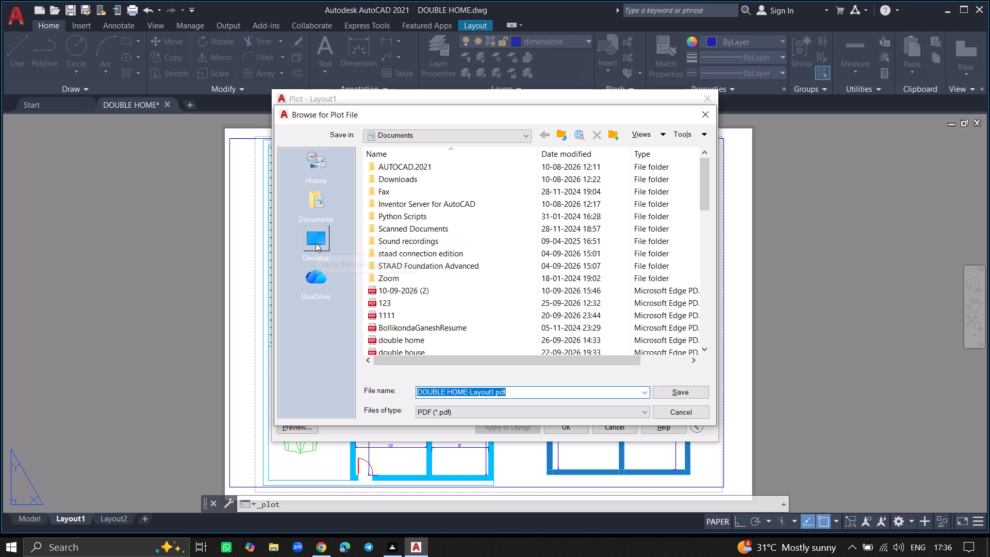
{"action": "left_click", "coordinate": [658, 390]}
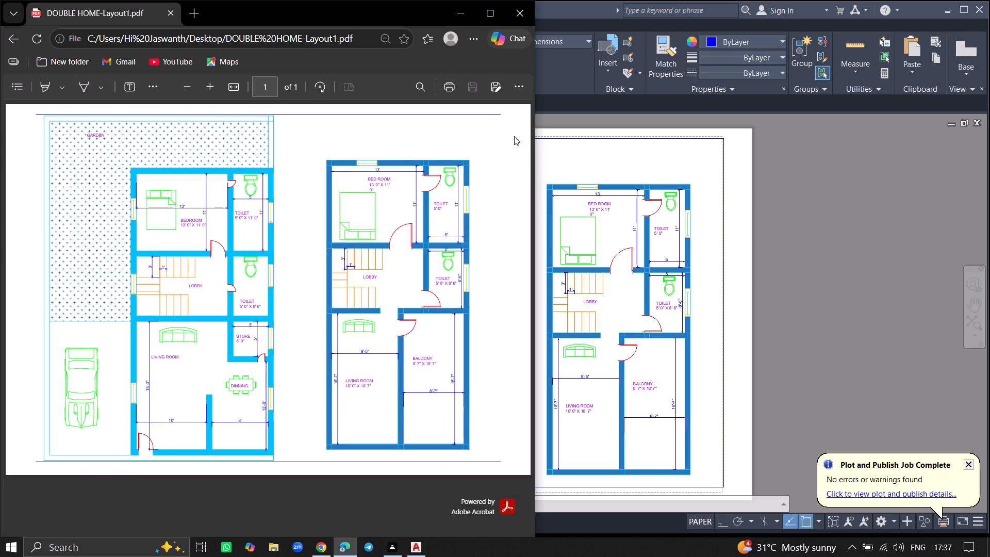
{"action": "left_click", "coordinate": [454, 10]}
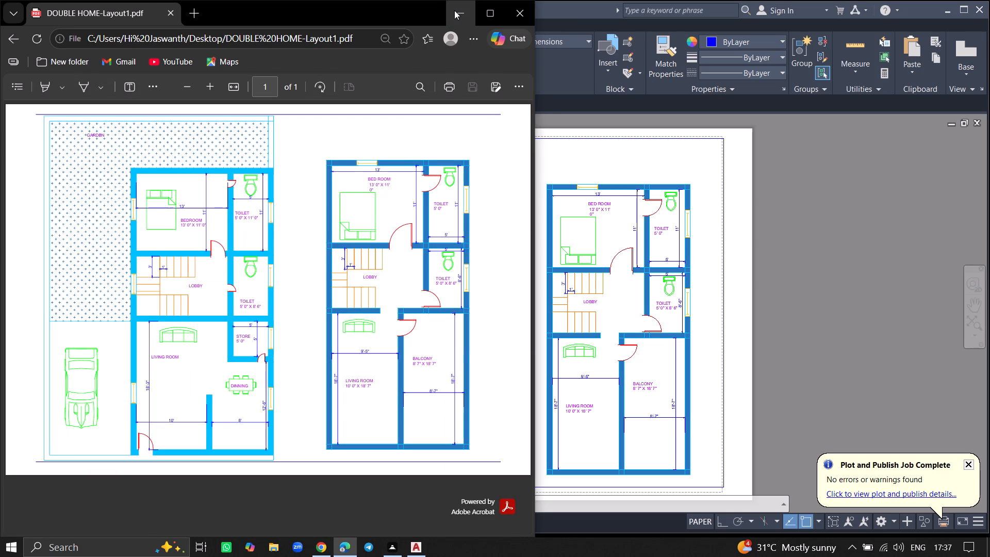